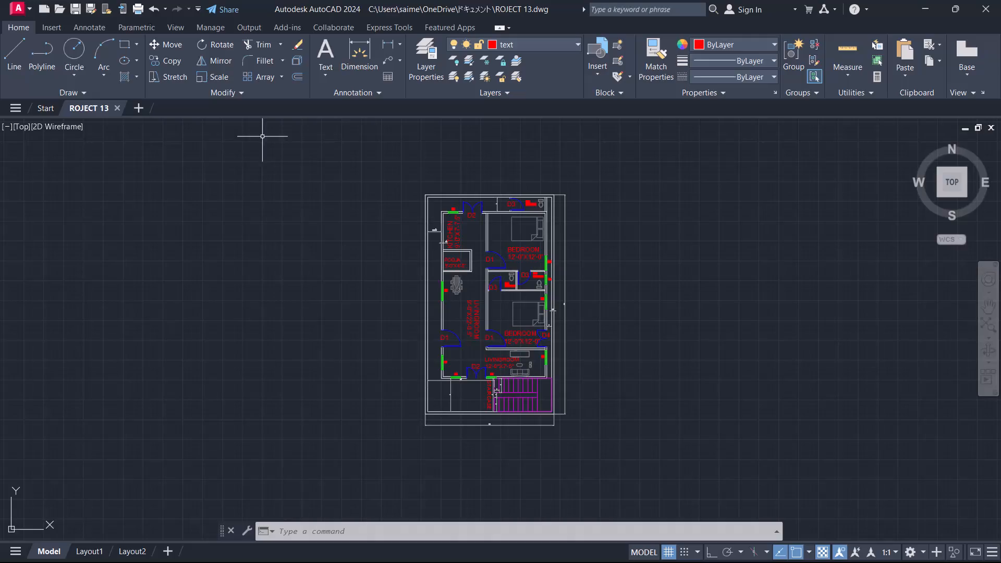
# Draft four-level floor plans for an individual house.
# Close the ROJECT 13 drawing and create a new blank drawing.
pyautogui.click(114, 106)
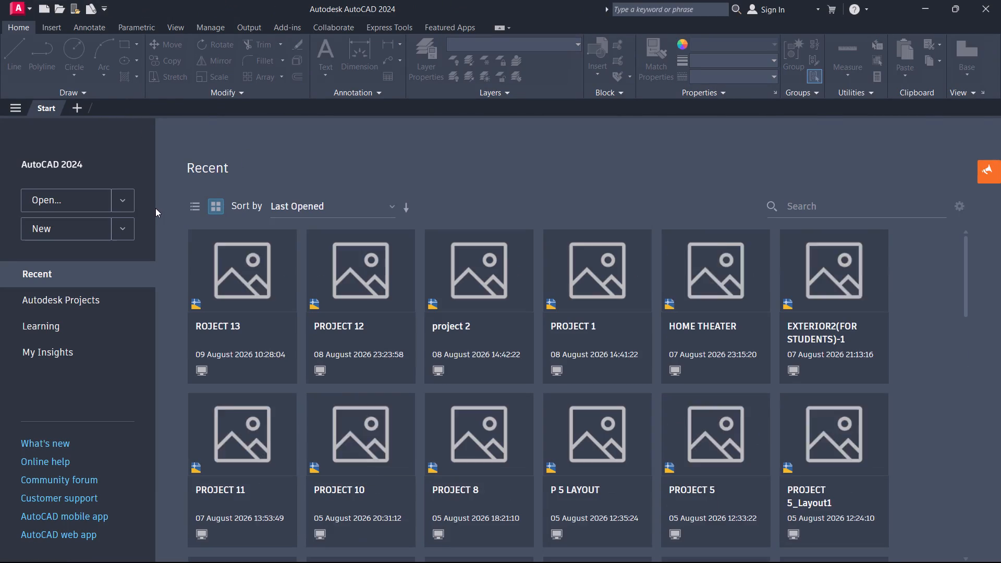
pyautogui.doubleClick(86, 230)
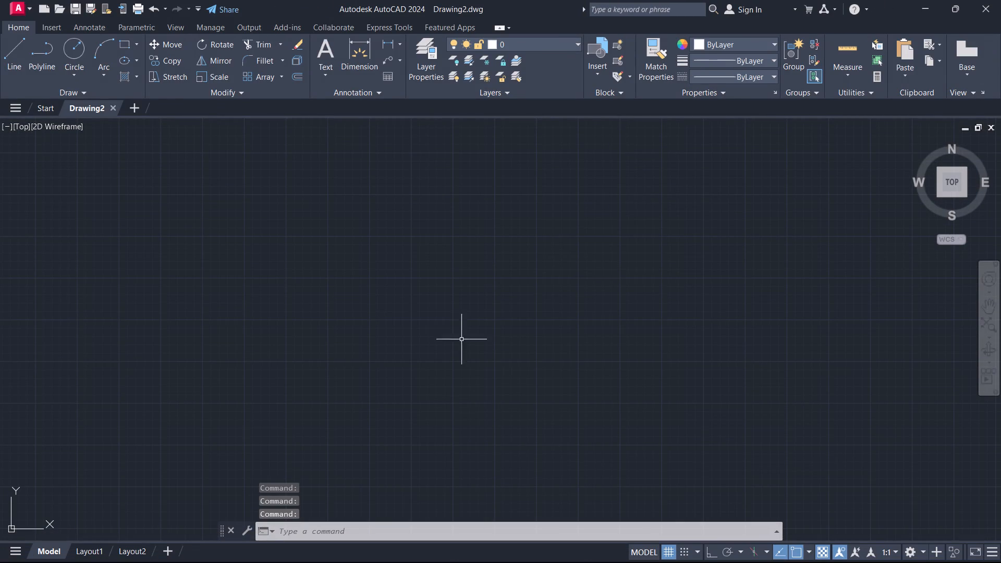
# Configure the drawing units to Architectural length with 0'-0 1/4" precision and an insertion scale in inches.
pyautogui.write('un')
pyautogui.press('Return')
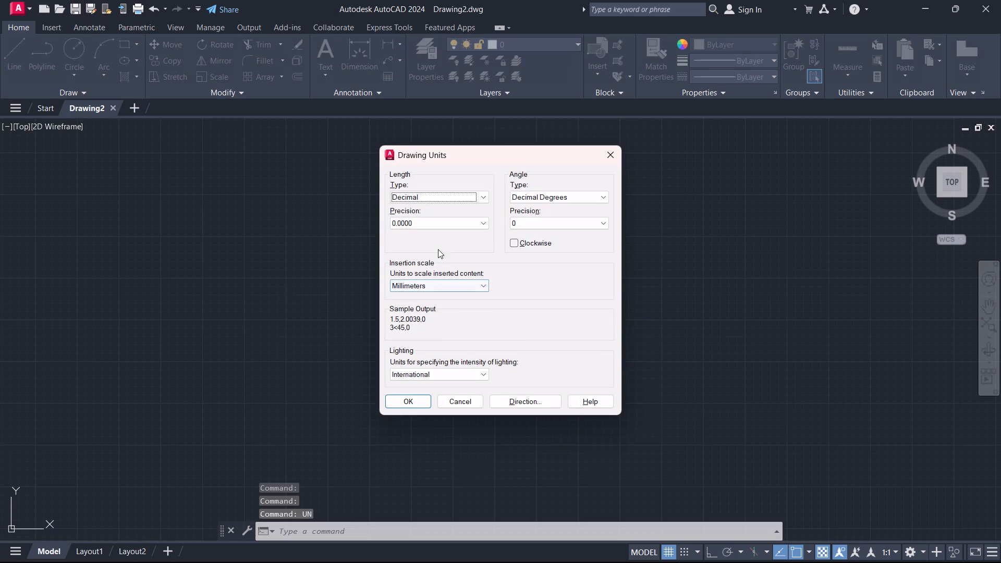
pyautogui.click(484, 202)
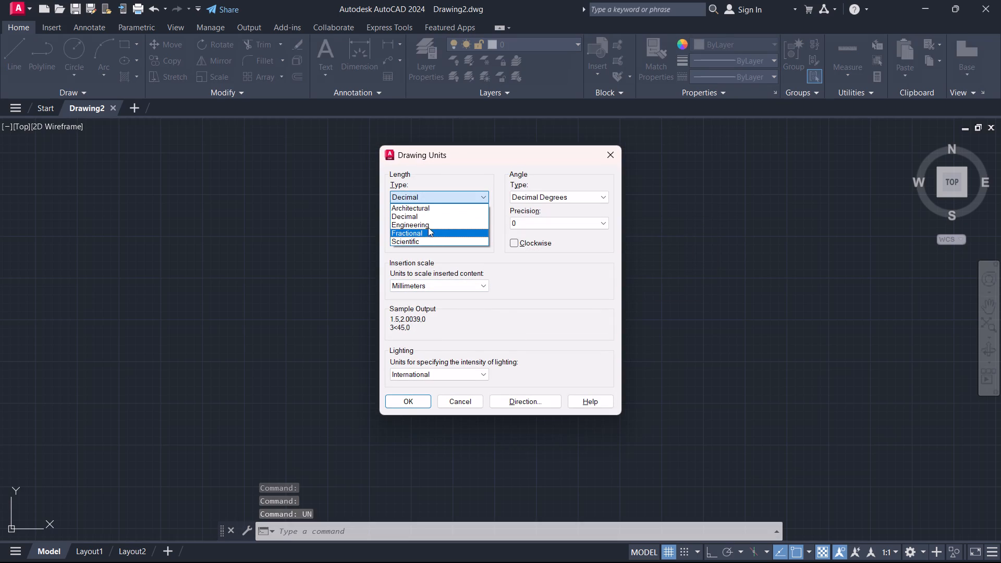
pyautogui.click(428, 209)
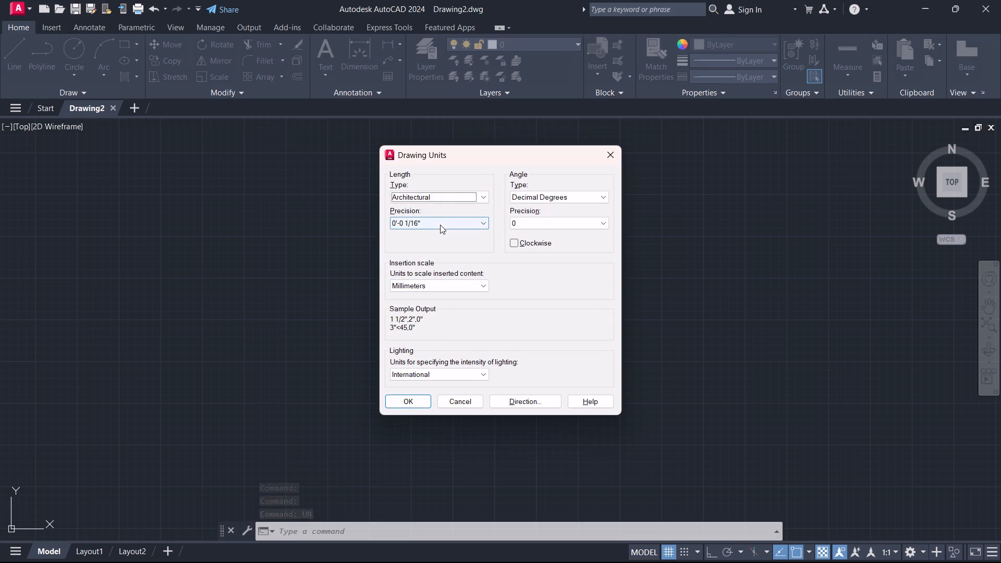
pyautogui.click(442, 224)
pyautogui.click(426, 247)
pyautogui.click(442, 285)
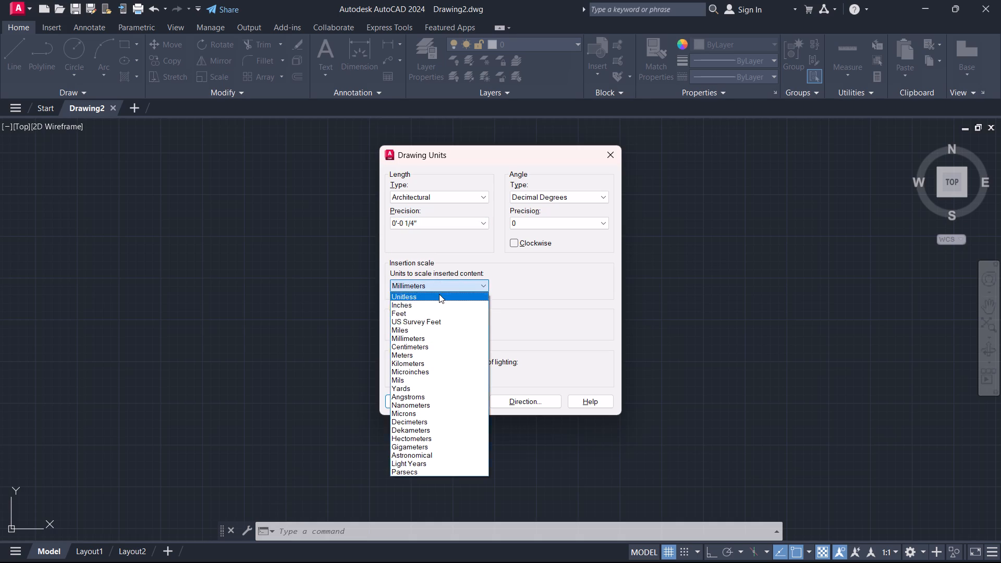
pyautogui.click(412, 307)
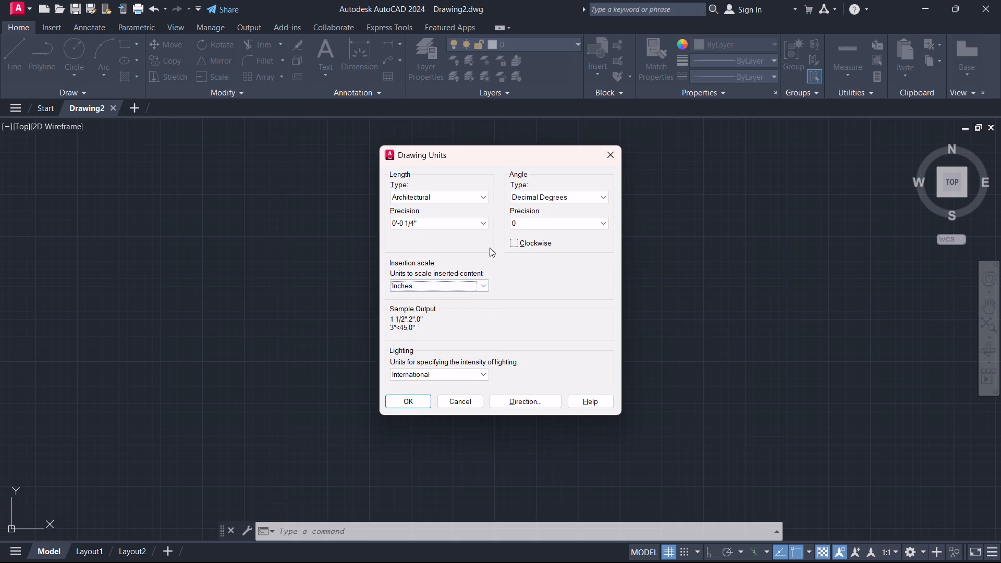
pyautogui.click(405, 402)
# Draw a closed rectangular outline 40' wide and 45' high from orthogonal lines.
pyautogui.press('l')
pyautogui.press('Return')
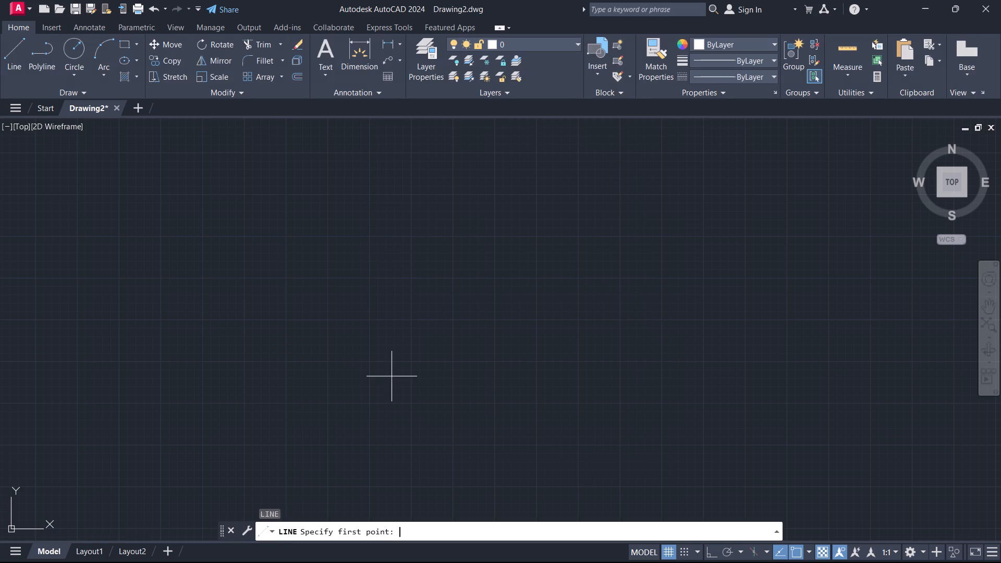
pyautogui.click(331, 388)
pyautogui.press('F8')
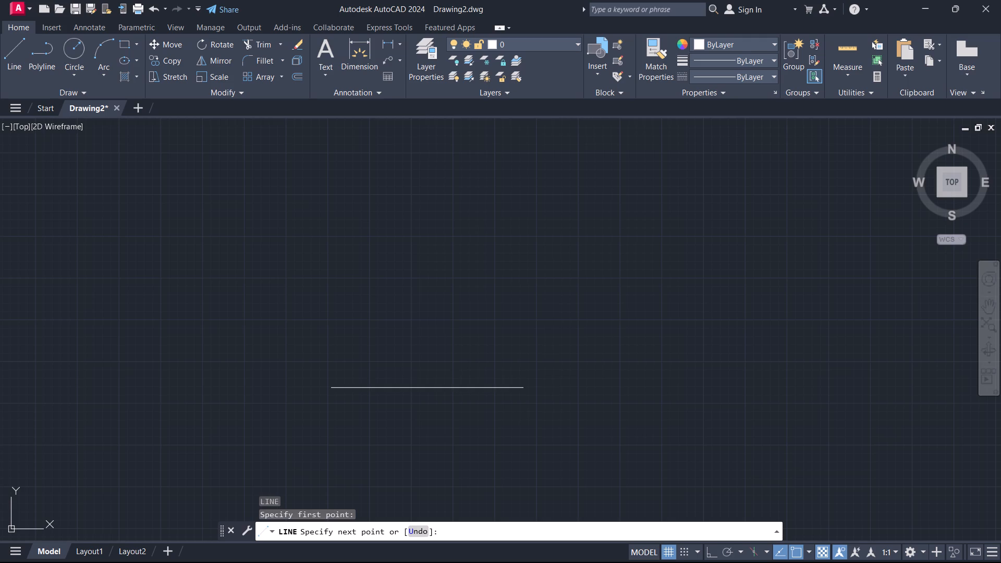
pyautogui.write("40'")
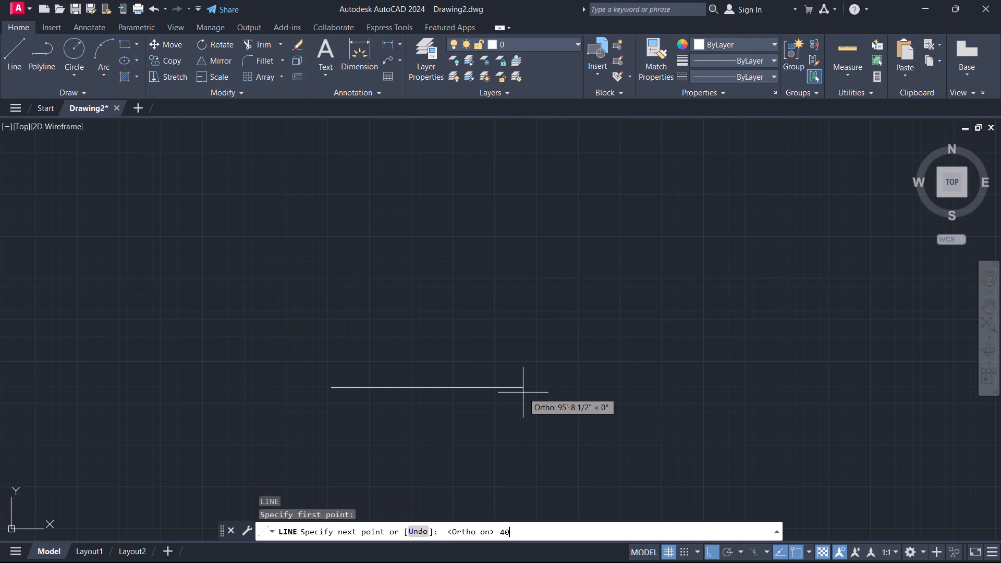
pyautogui.press('Return')
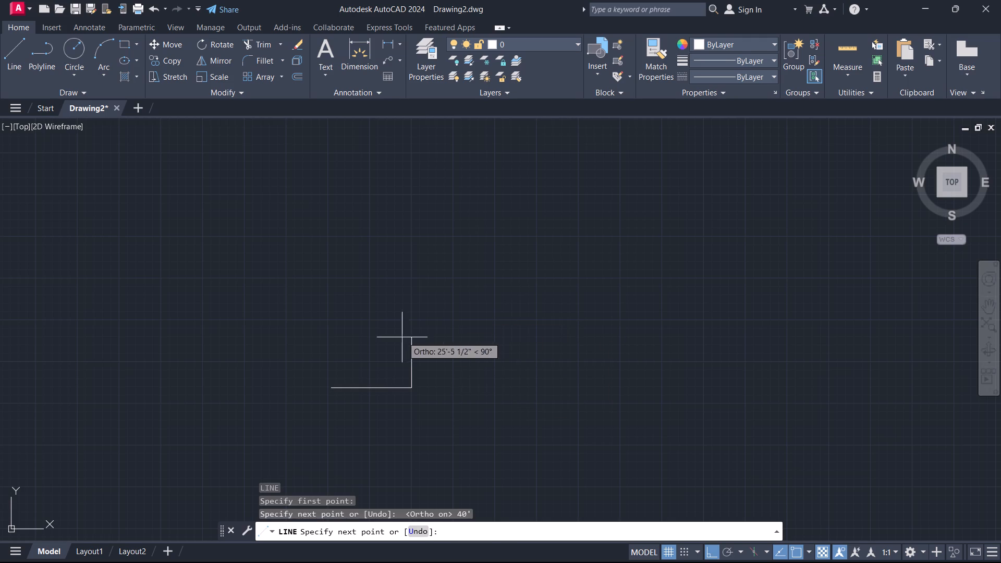
pyautogui.write("45'")
pyautogui.press('Return')
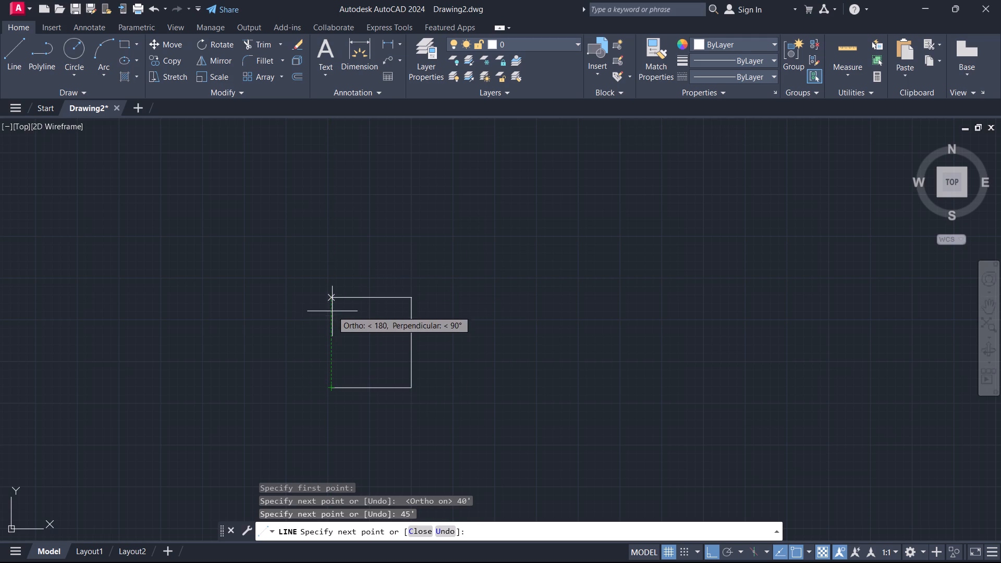
pyautogui.write("40'")
pyautogui.press('Return')
pyautogui.click(331, 298)
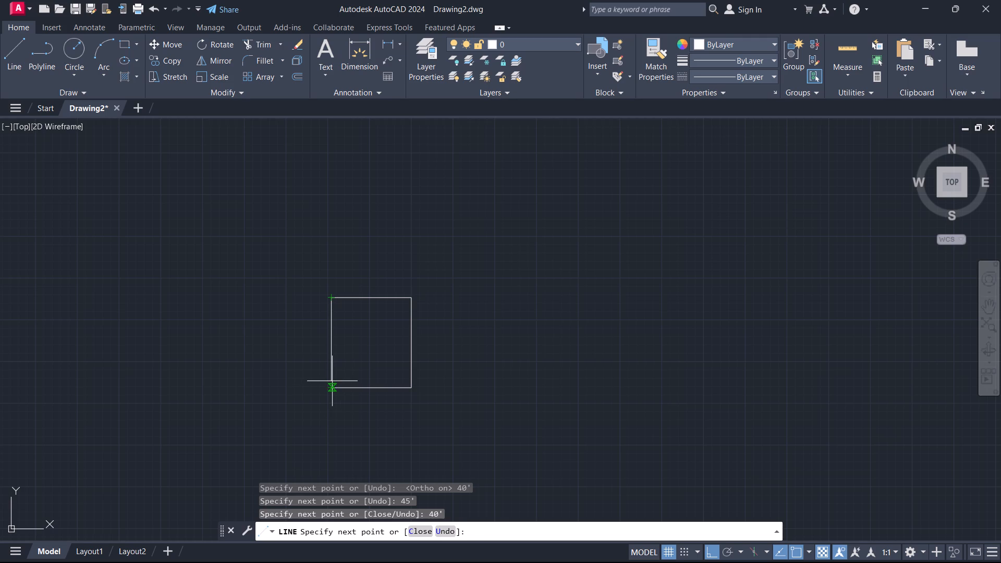
pyautogui.write("45'")
pyautogui.press('Return')
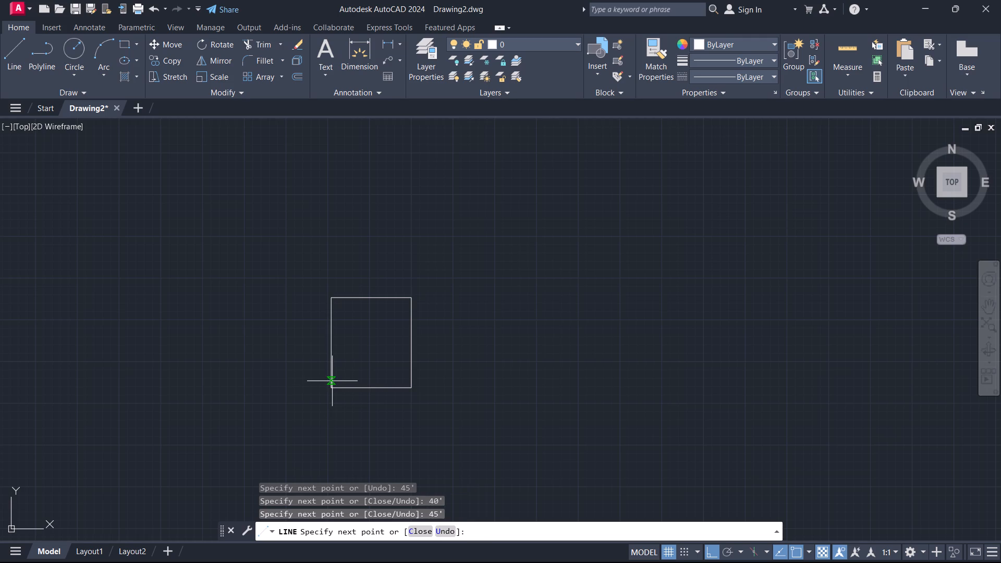
pyautogui.press('Escape')
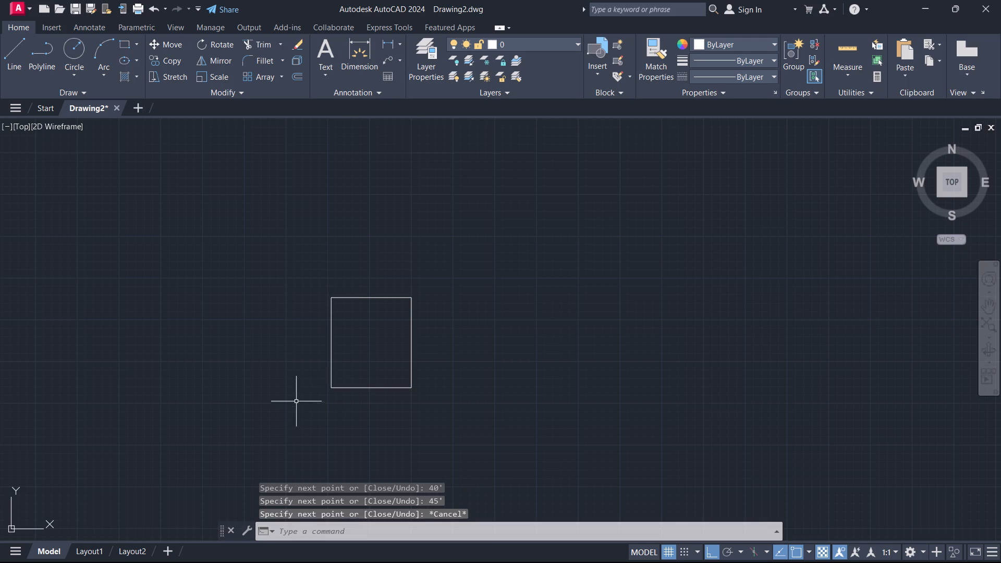
# Rotate the top view by 180 degrees so that south faces up.
pyautogui.moveTo(294, 398); pyautogui.dragTo(431, 370, button='middle')
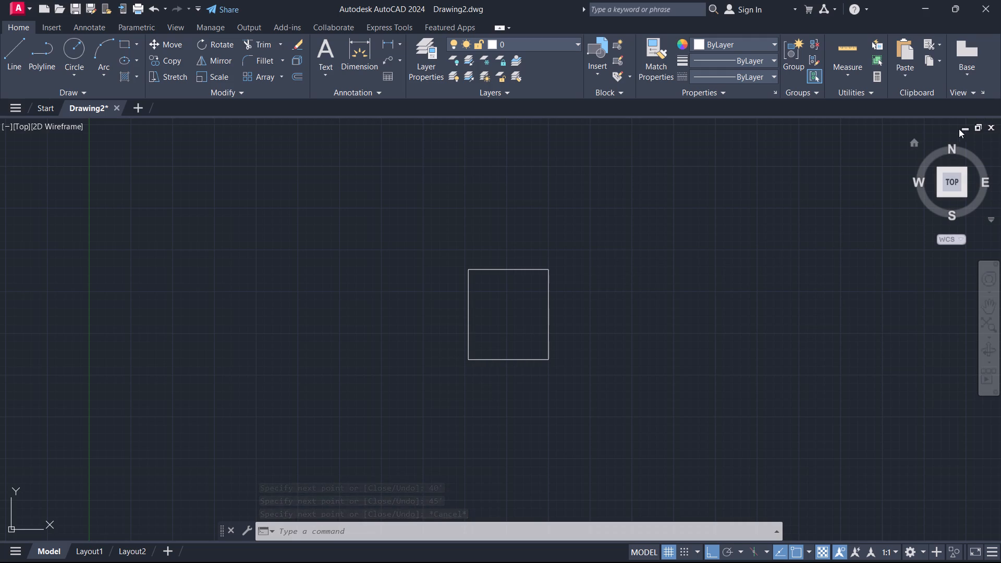
pyautogui.click(992, 152)
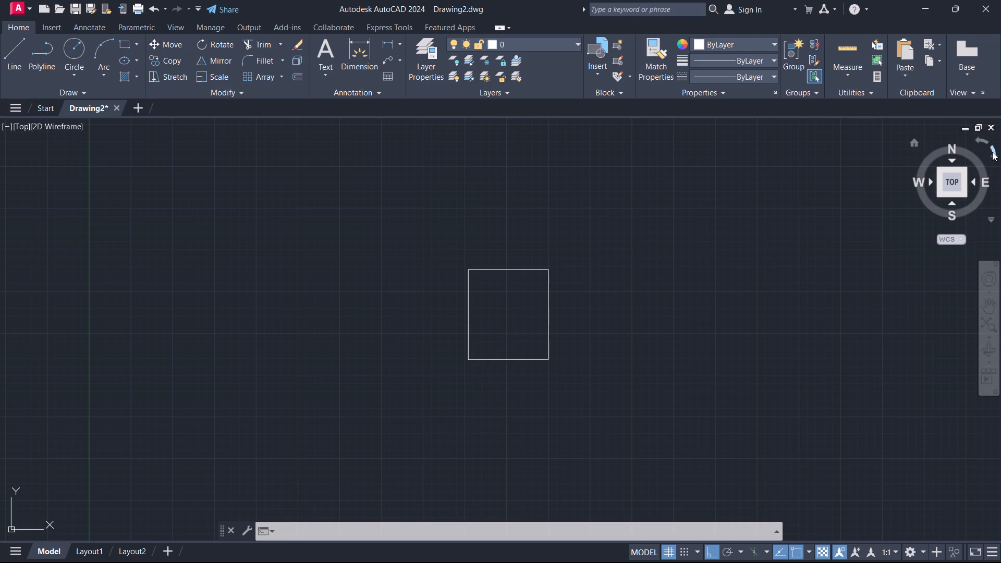
pyautogui.click(992, 152)
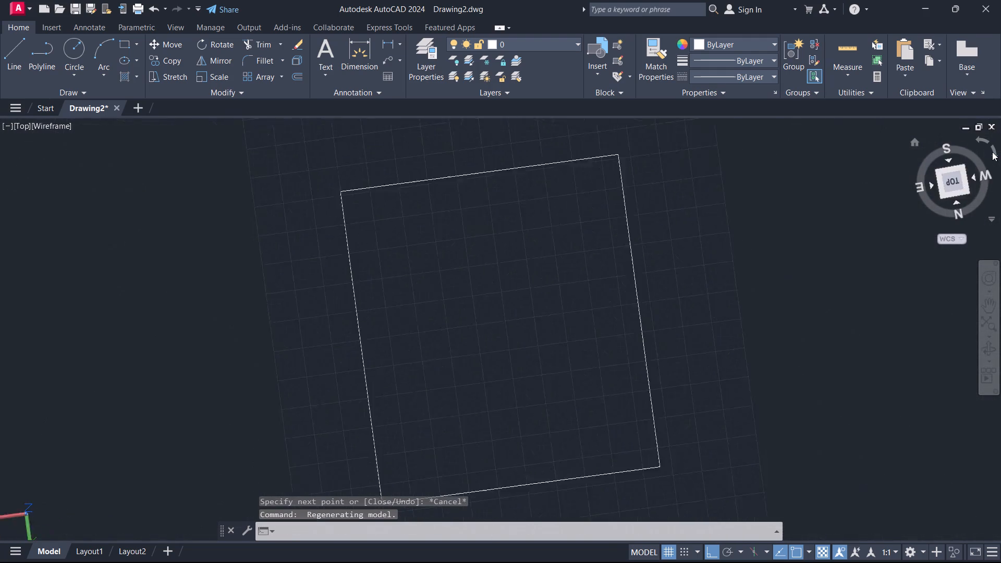
pyautogui.scroll(-1, 815, 243)
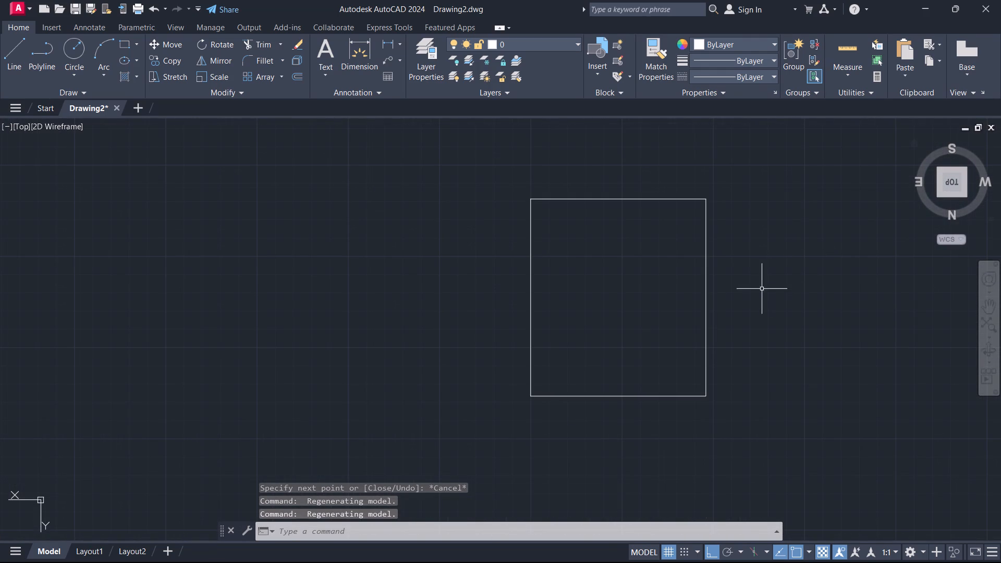
pyautogui.scroll(1, 648, 321)
pyautogui.scroll(-1, 645, 313)
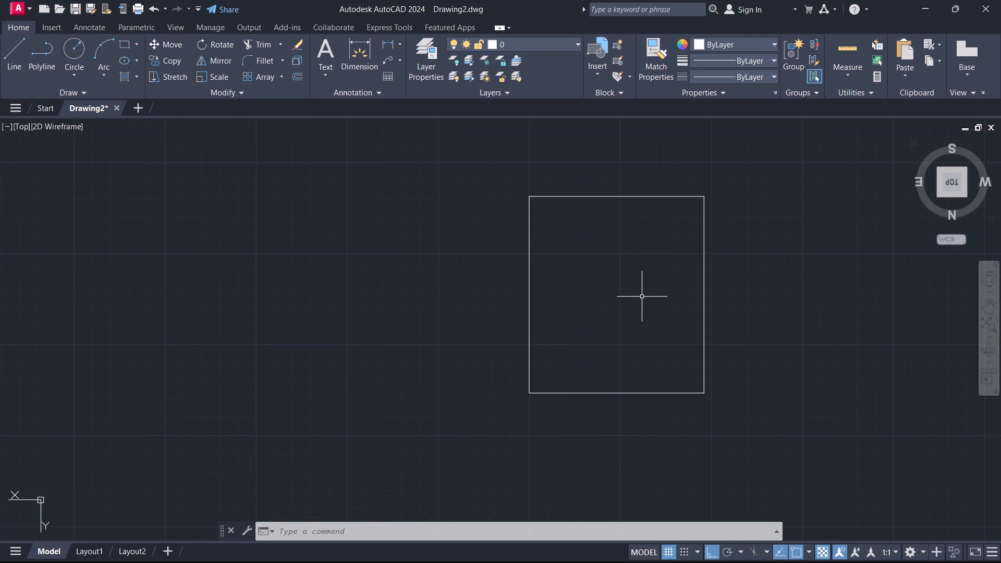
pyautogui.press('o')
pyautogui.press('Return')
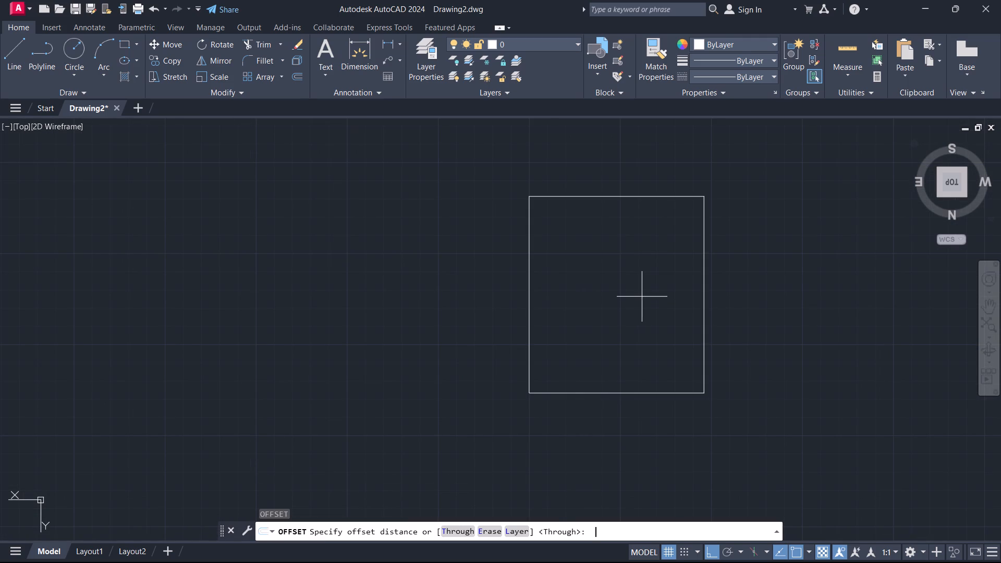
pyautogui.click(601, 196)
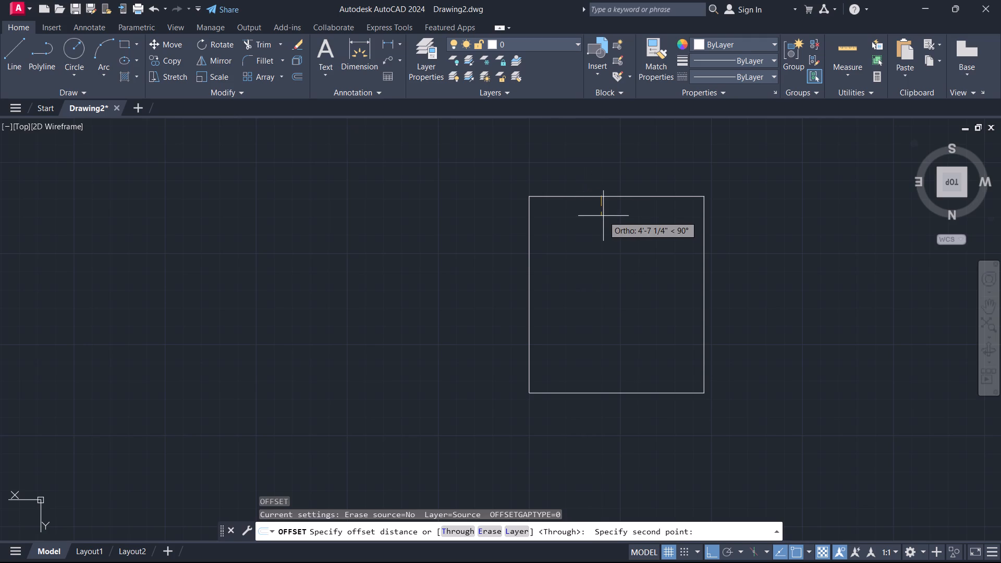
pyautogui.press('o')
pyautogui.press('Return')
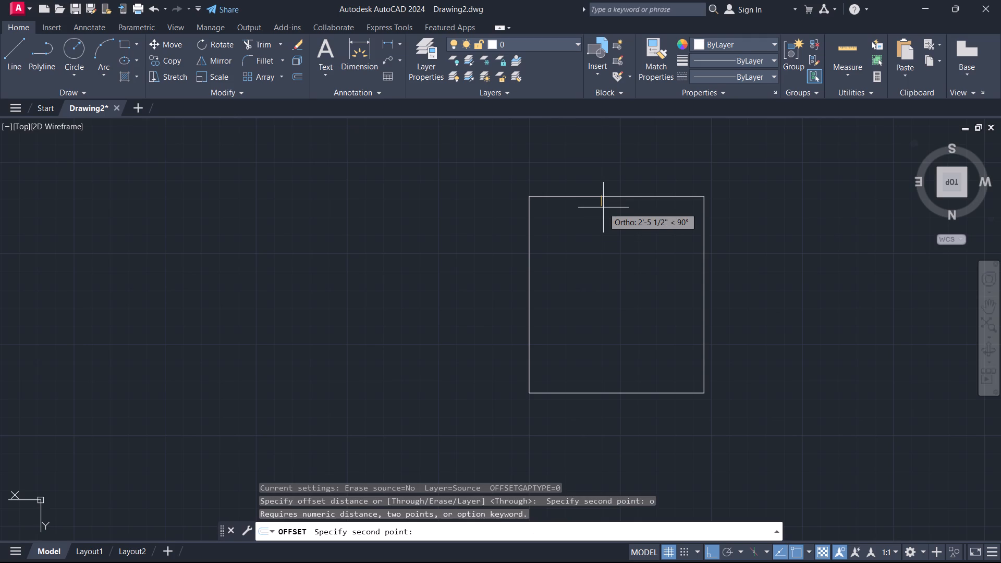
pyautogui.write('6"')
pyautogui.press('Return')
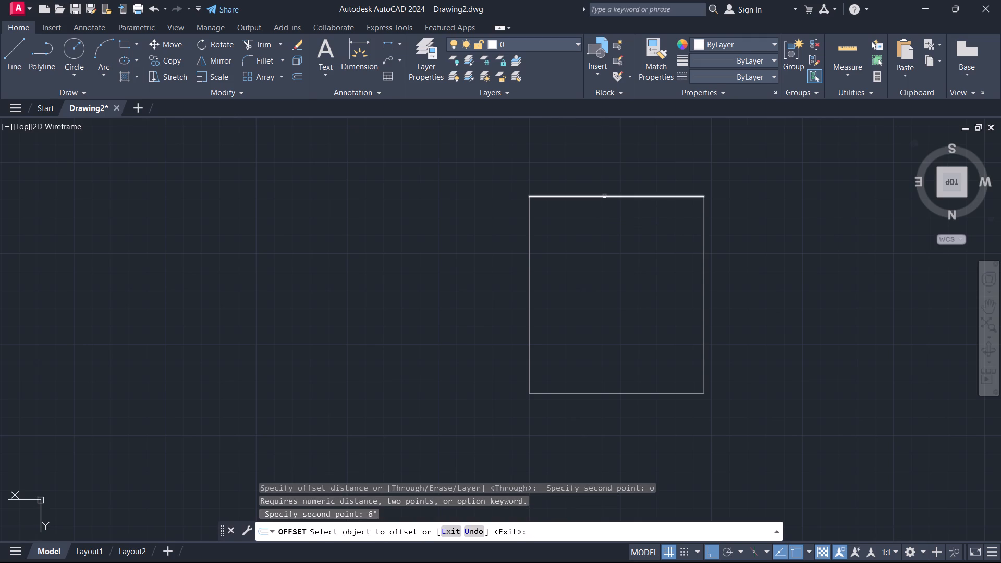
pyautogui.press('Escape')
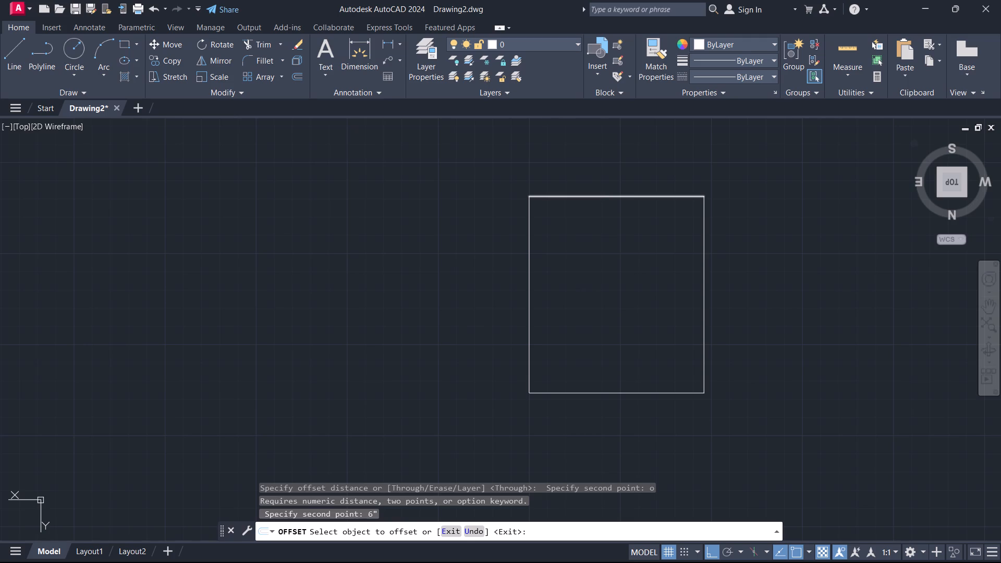
# Offset all four sides of the rectangular outline 9" inward to form the exterior walls.
pyautogui.click(605, 197)
pyautogui.press('o')
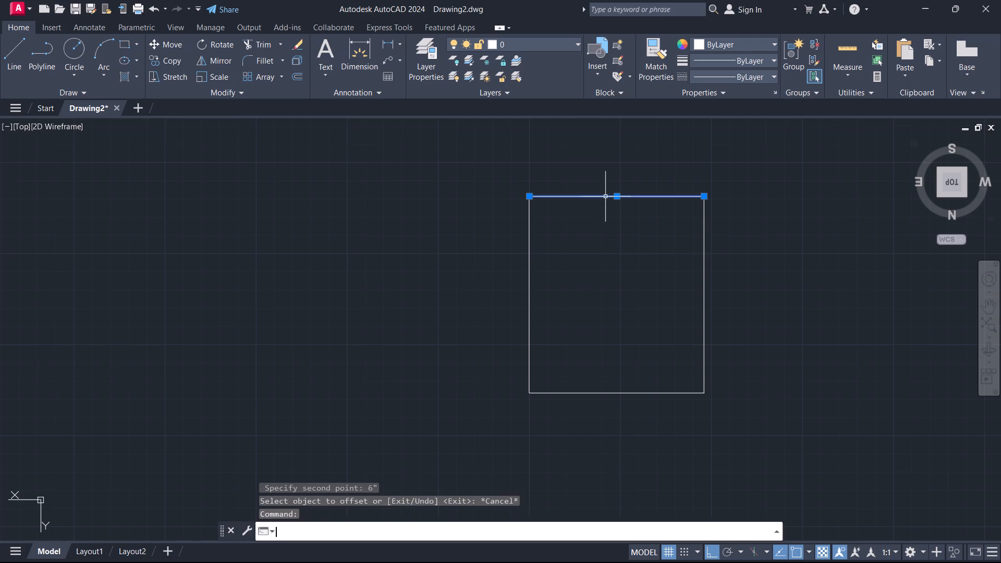
pyautogui.press('Return')
pyautogui.click(613, 198)
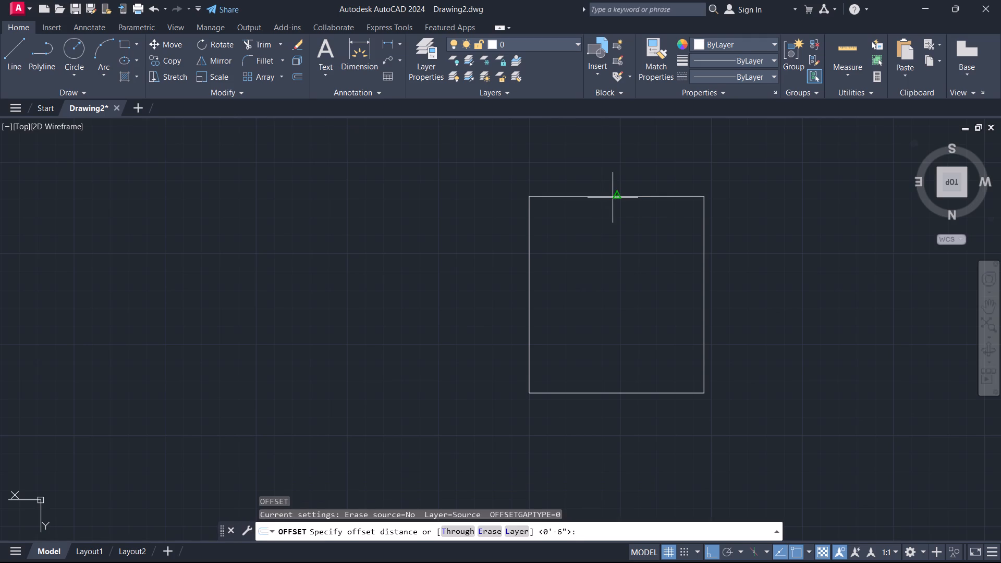
pyautogui.write('9"')
pyautogui.press('Return')
pyautogui.click(612, 233)
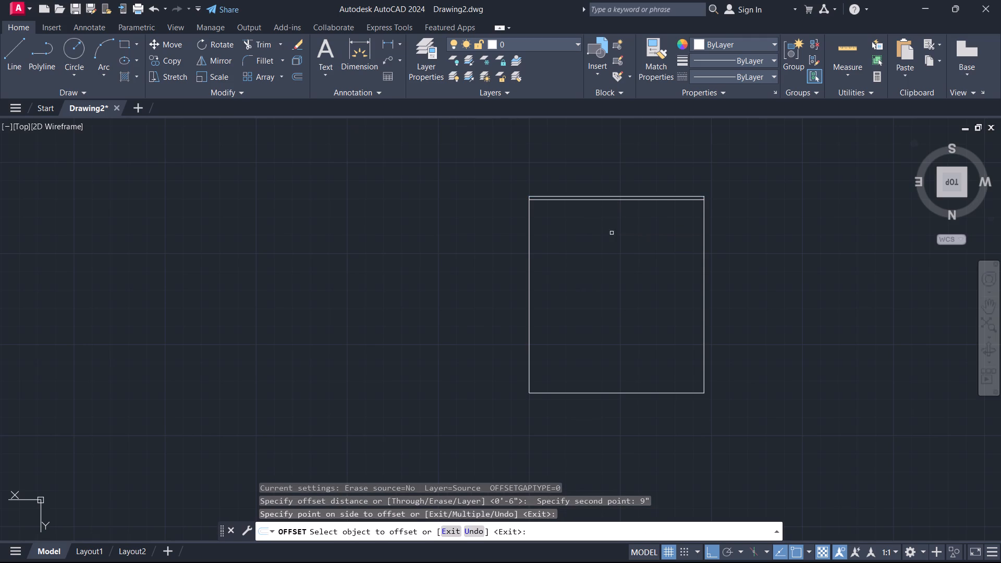
pyautogui.click(529, 256)
pyautogui.click(559, 255)
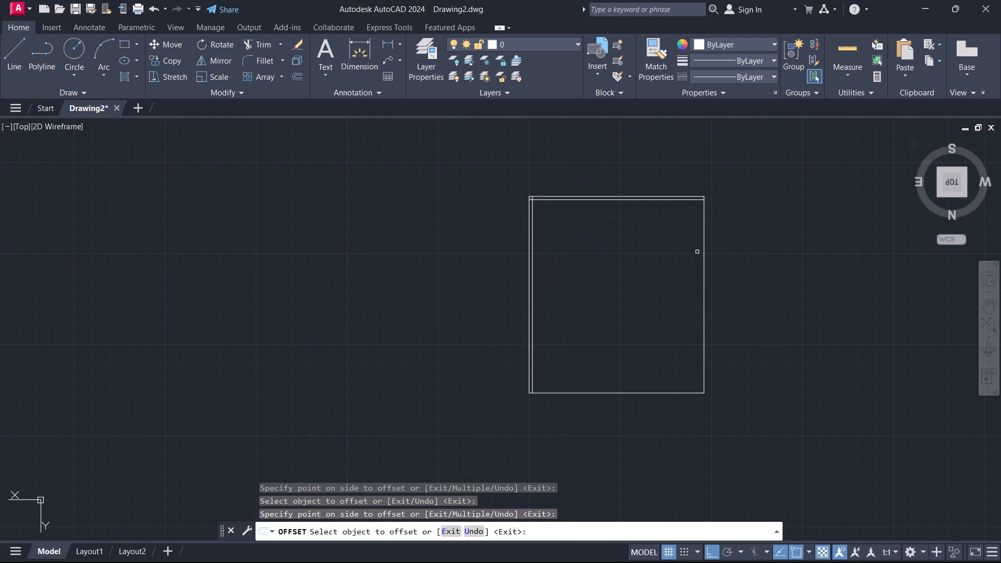
pyautogui.moveTo(704, 251); pyautogui.dragTo(696, 251)
pyautogui.click(652, 255)
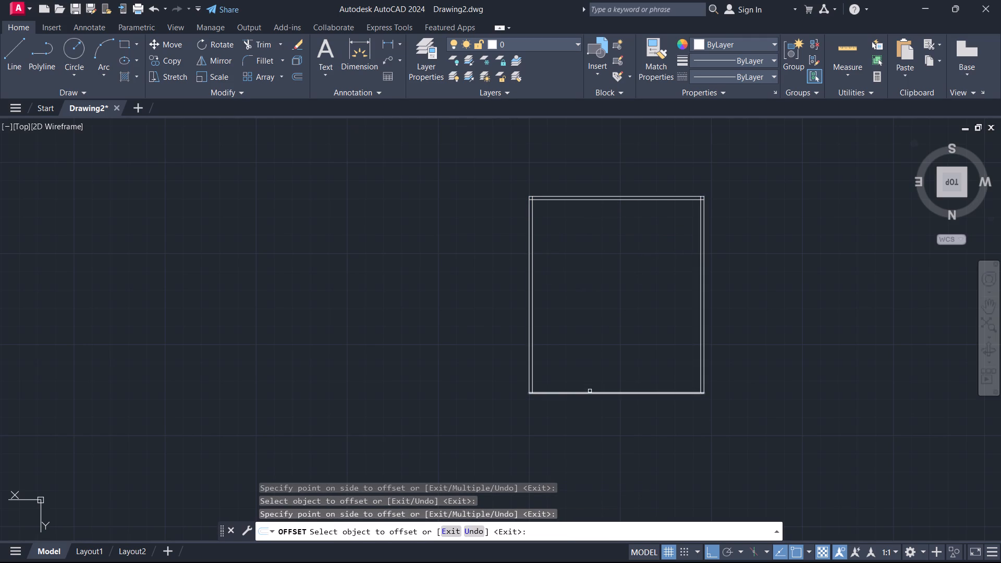
pyautogui.click(590, 394)
pyautogui.click(592, 364)
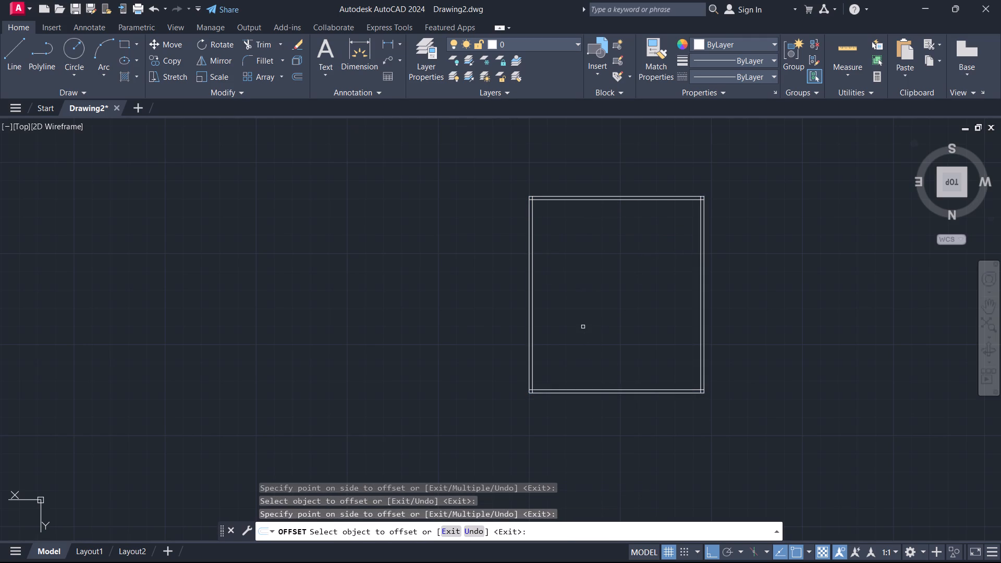
pyautogui.press('Escape')
# Trim the overlapping inner wall line ends at all four corners of the exterior walls.
pyautogui.scroll(1, 551, 399)
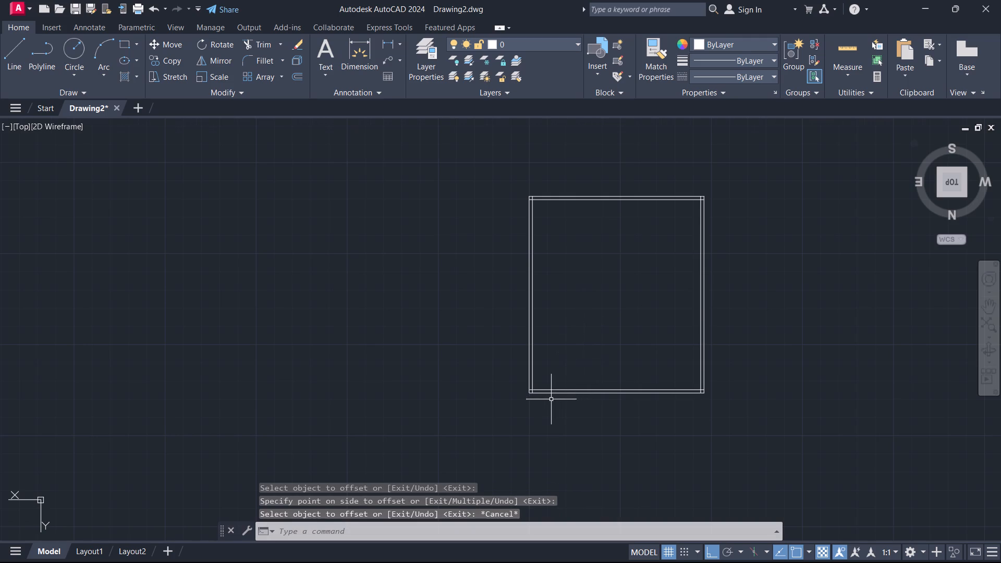
pyautogui.scroll(-1, 607, 349)
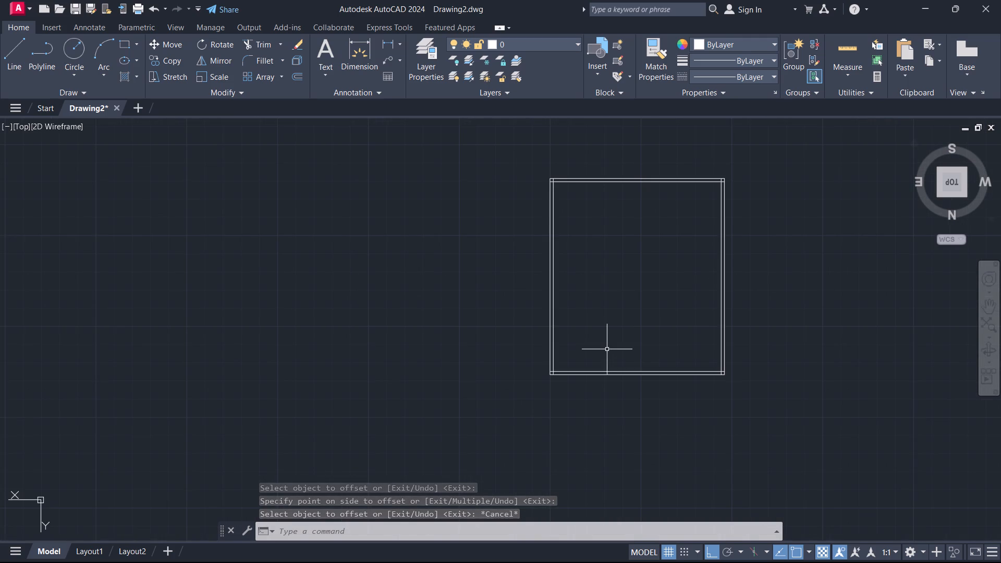
pyautogui.moveTo(607, 348); pyautogui.dragTo(508, 314, button='middle')
pyautogui.write('tr')
pyautogui.press('Return')
pyautogui.scroll(4, 484, 335)
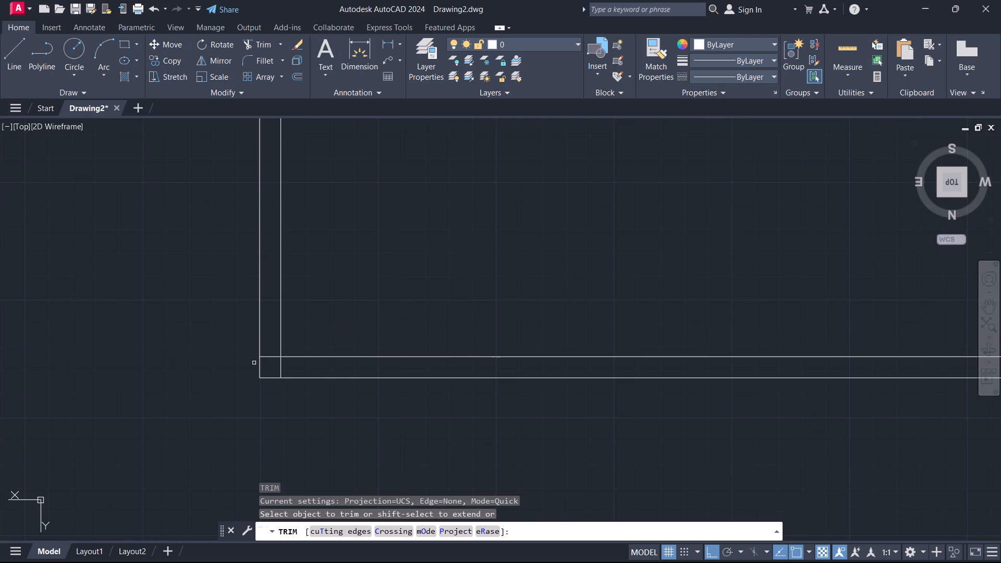
pyautogui.moveTo(268, 352); pyautogui.dragTo(285, 365)
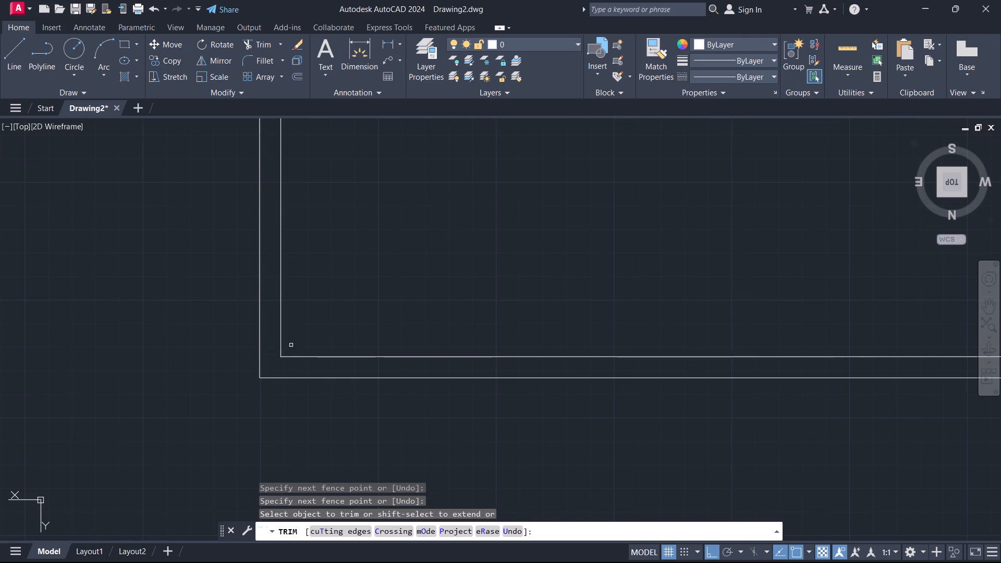
pyautogui.scroll(-2, 297, 334)
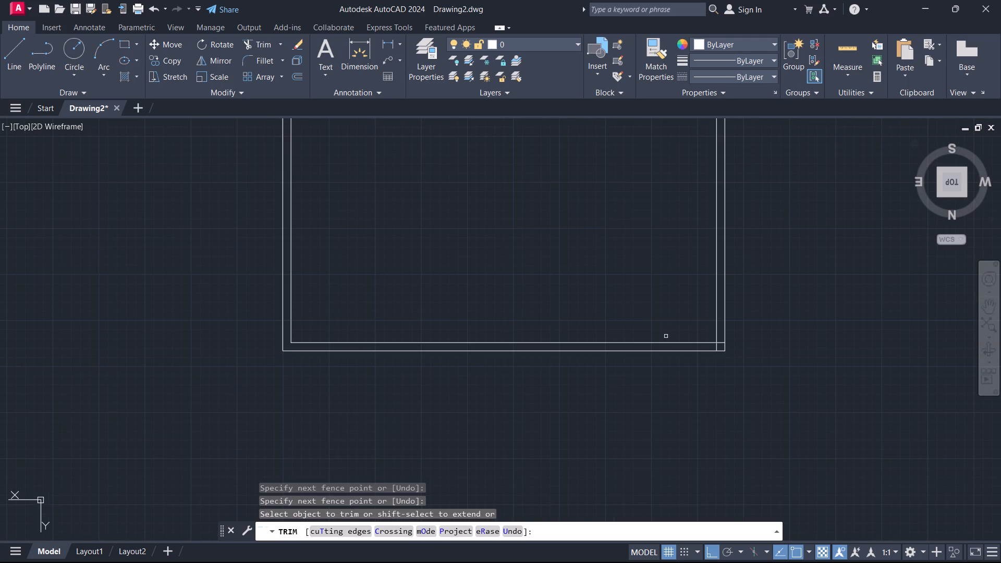
pyautogui.scroll(3, 715, 335)
pyautogui.moveTo(737, 362); pyautogui.dragTo(730, 376)
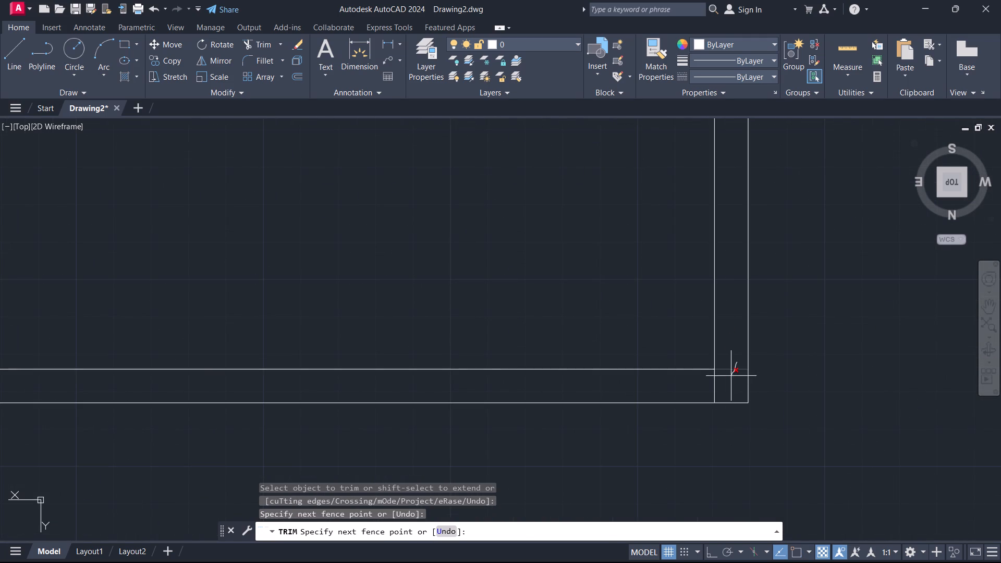
pyautogui.moveTo(730, 376); pyautogui.dragTo(699, 397)
pyautogui.scroll(-4, 716, 384)
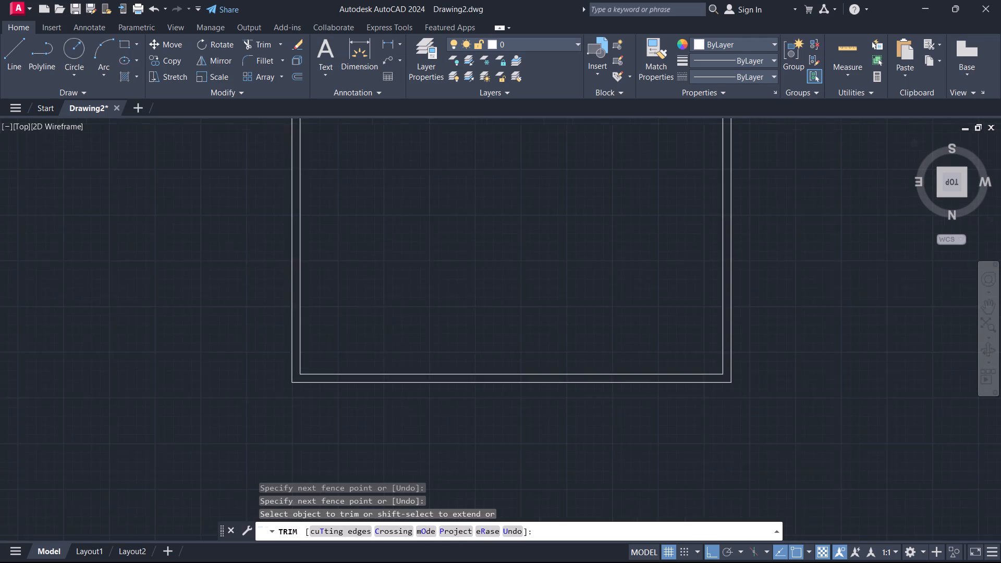
pyautogui.moveTo(737, 367); pyautogui.dragTo(676, 492, button='middle')
pyautogui.scroll(3, 678, 169)
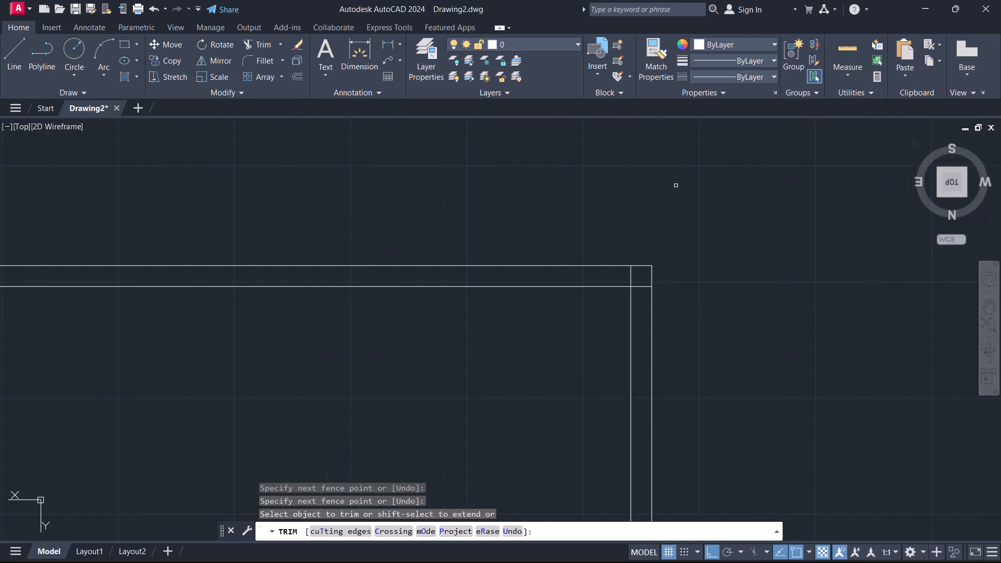
pyautogui.moveTo(623, 275); pyautogui.dragTo(640, 297)
pyautogui.scroll(-2, 693, 253)
pyautogui.moveTo(492, 328); pyautogui.dragTo(612, 290, button='middle')
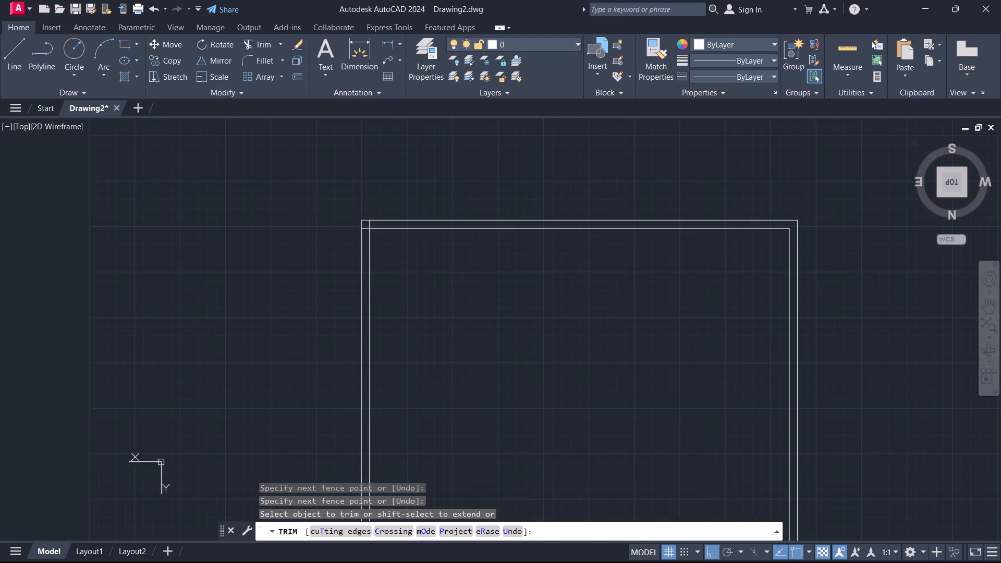
pyautogui.scroll(3, 362, 223)
pyautogui.moveTo(400, 228); pyautogui.dragTo(397, 227)
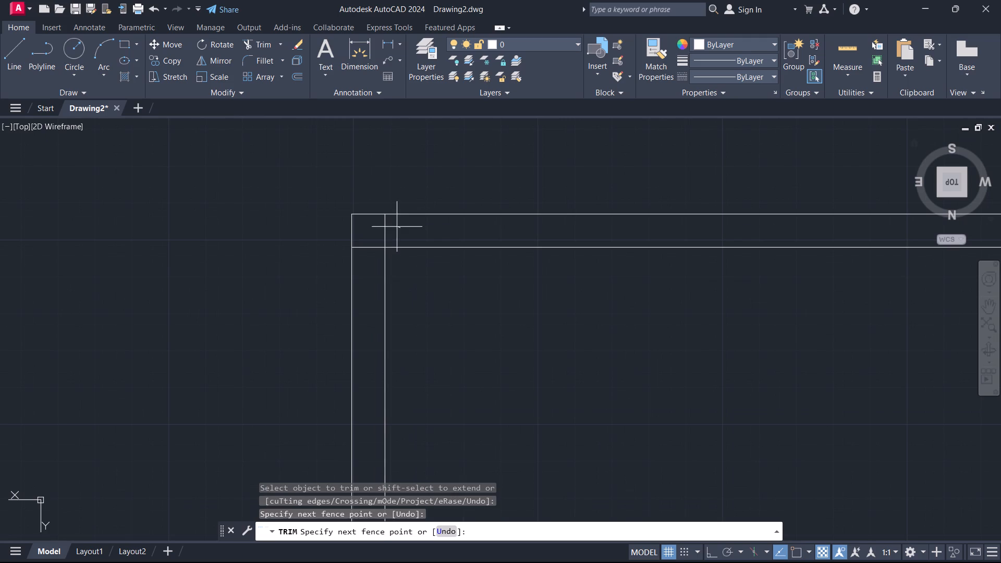
pyautogui.moveTo(397, 227); pyautogui.dragTo(370, 262)
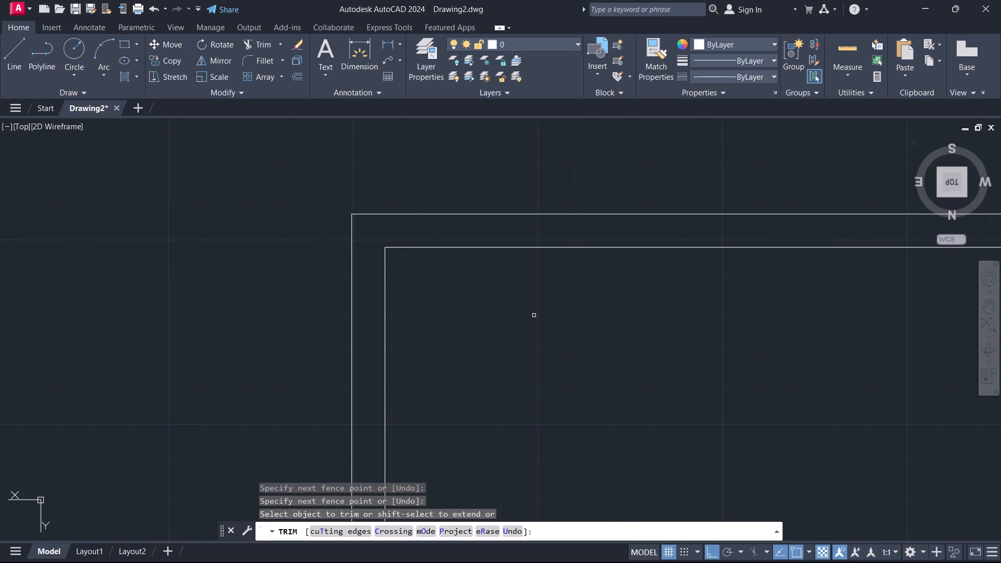
pyautogui.press('Escape')
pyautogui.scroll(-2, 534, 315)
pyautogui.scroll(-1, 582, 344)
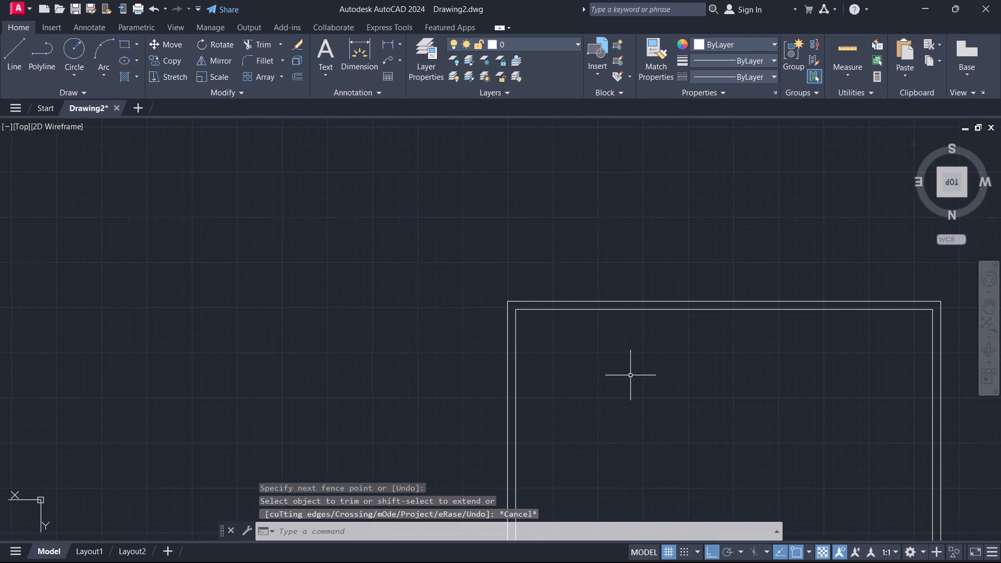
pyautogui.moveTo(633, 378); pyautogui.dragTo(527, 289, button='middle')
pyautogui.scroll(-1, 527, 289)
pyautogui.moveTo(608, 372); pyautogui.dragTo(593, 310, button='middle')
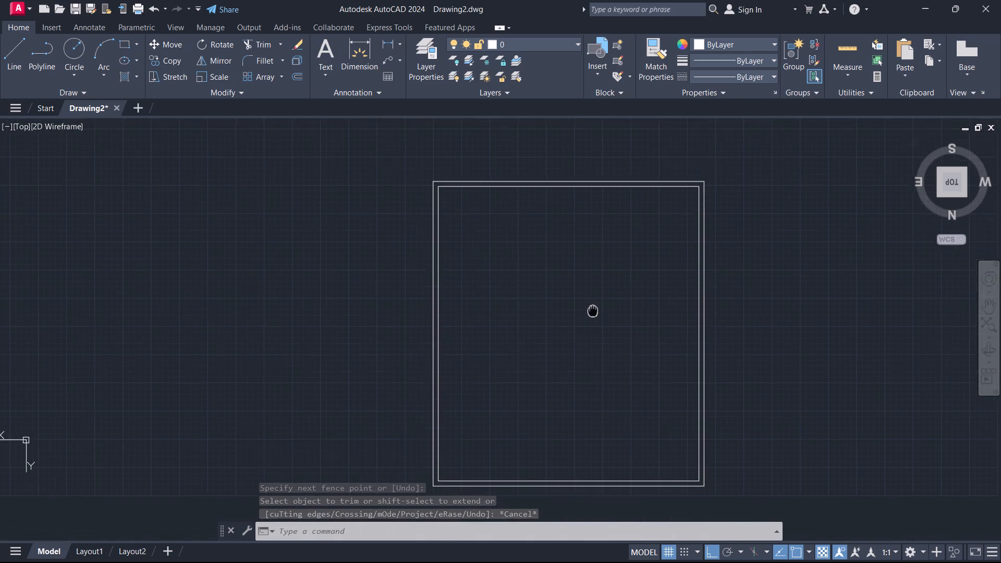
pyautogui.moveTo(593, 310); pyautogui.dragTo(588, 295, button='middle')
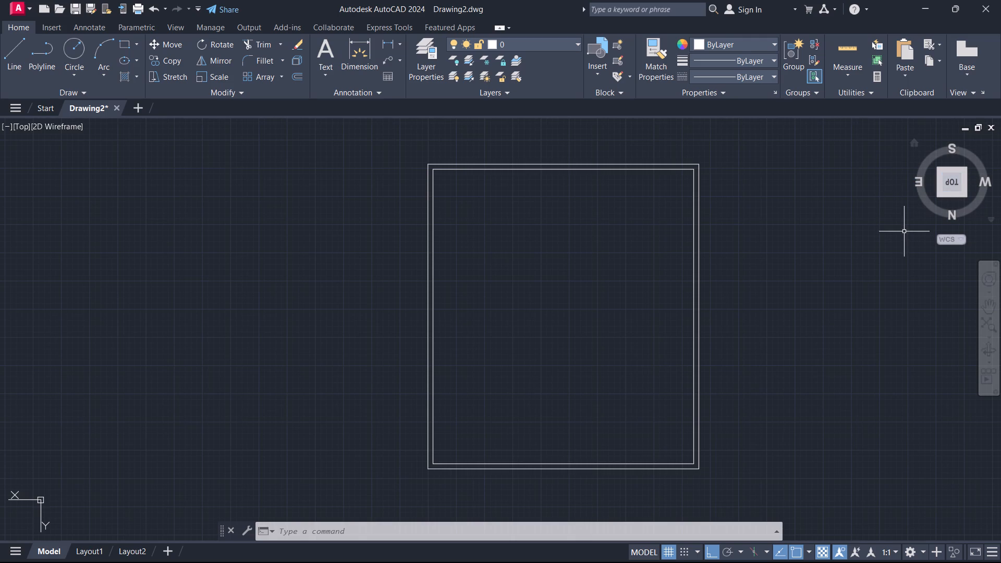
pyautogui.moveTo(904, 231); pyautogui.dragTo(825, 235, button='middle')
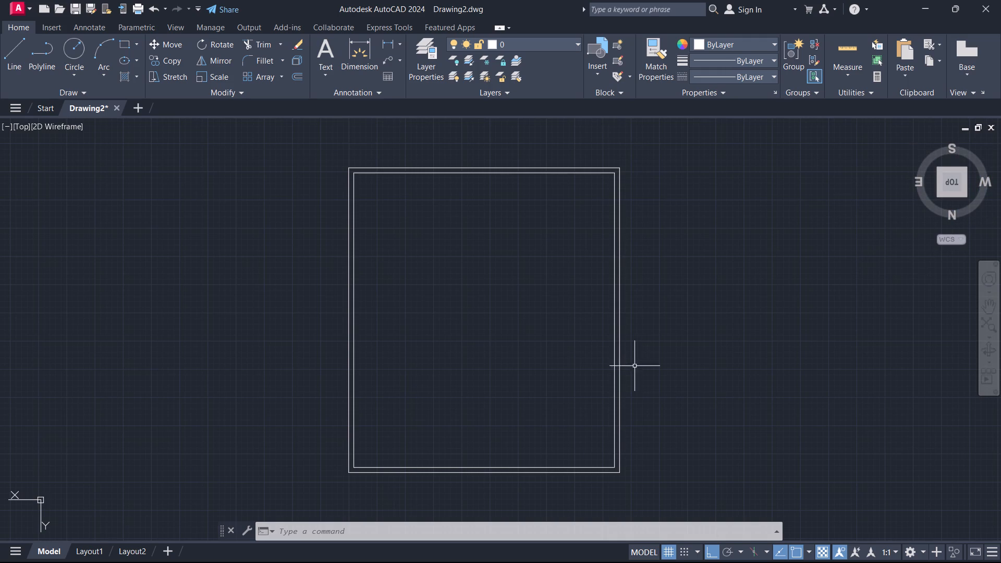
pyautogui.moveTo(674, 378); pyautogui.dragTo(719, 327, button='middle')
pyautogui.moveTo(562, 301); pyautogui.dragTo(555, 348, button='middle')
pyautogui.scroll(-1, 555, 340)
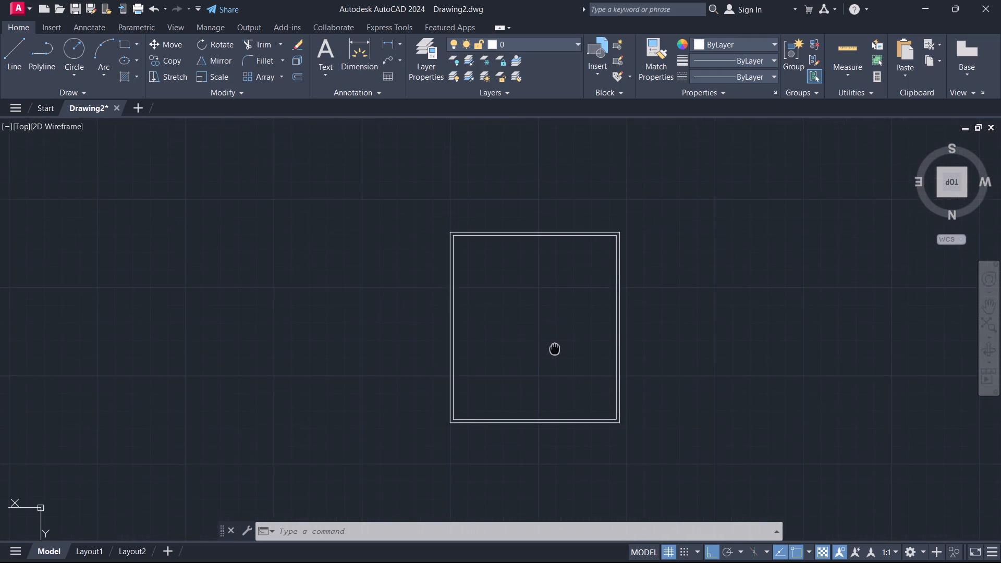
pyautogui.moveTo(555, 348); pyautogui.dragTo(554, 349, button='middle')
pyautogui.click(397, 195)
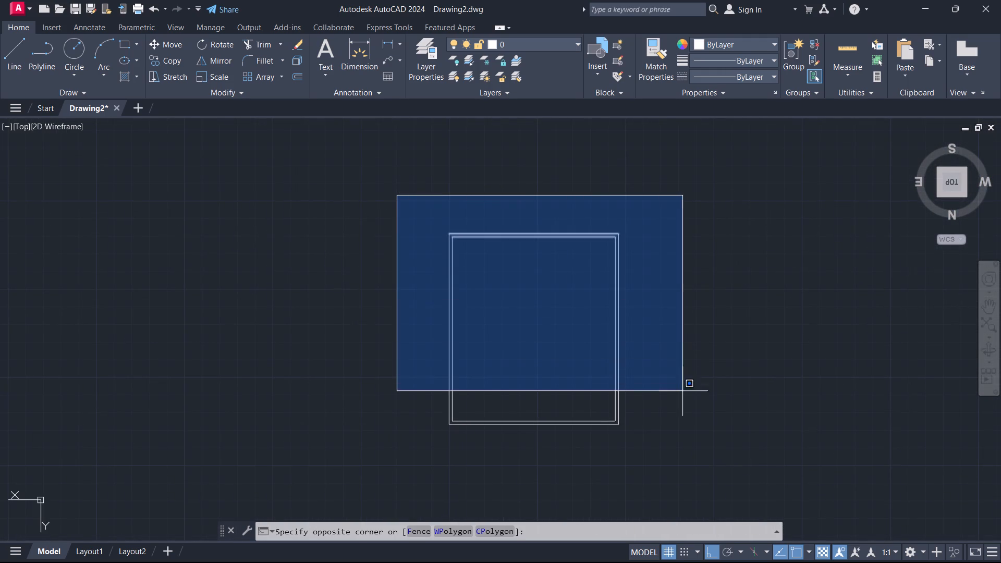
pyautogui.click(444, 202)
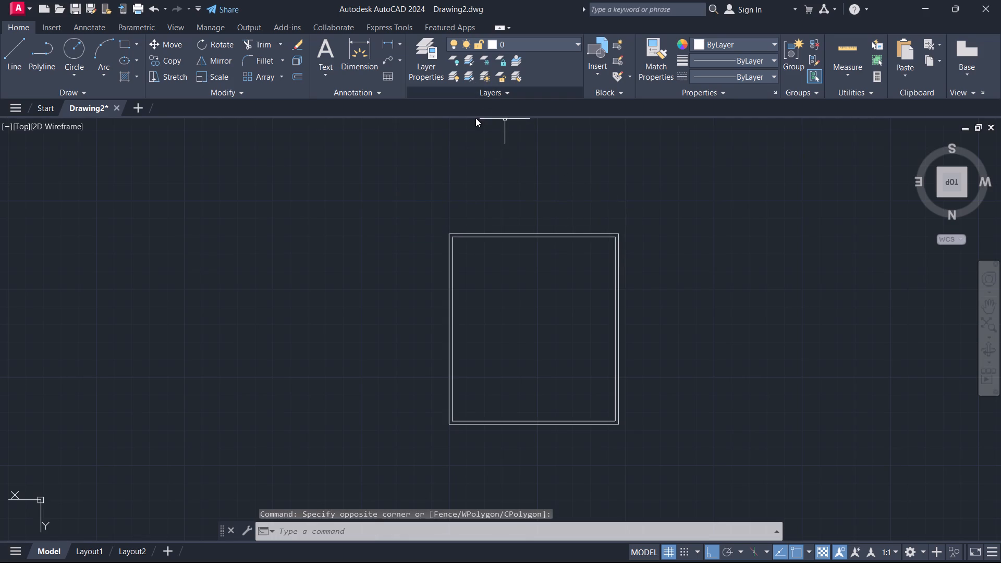
# Create a new layer named walls with the color white and make it the current layer.
pyautogui.doubleClick(424, 54)
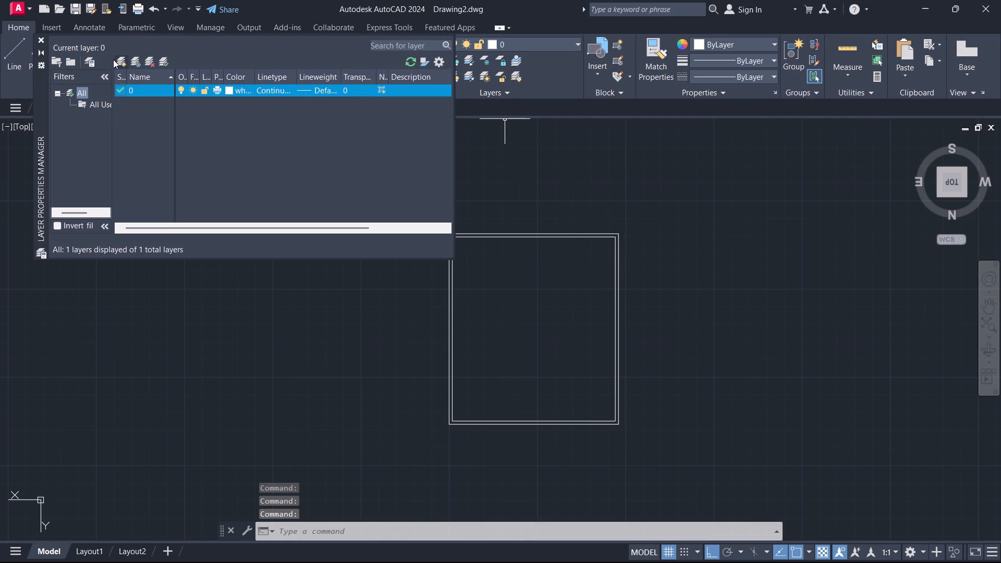
pyautogui.click(123, 62)
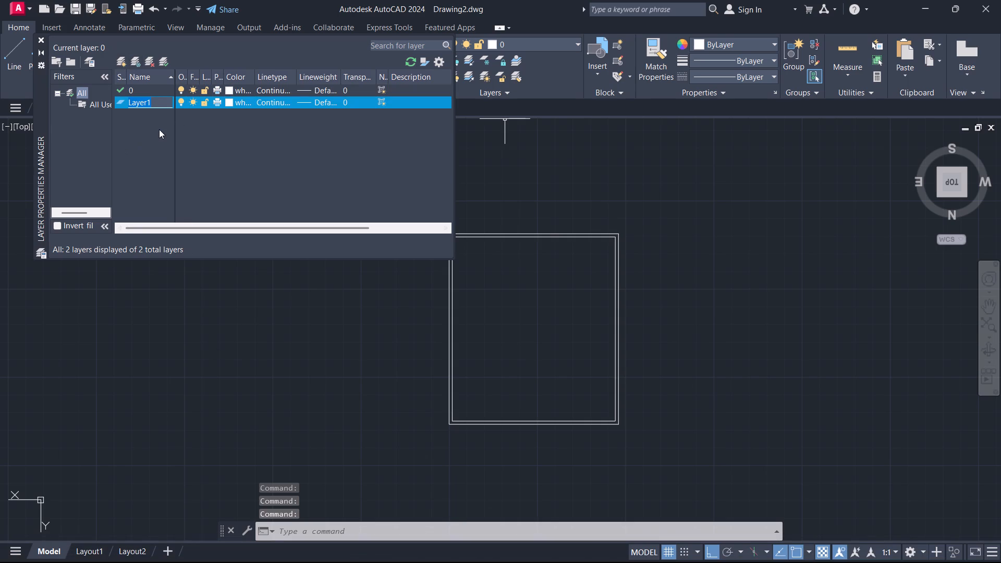
pyautogui.press('BackSpace')
pyautogui.write('walls')
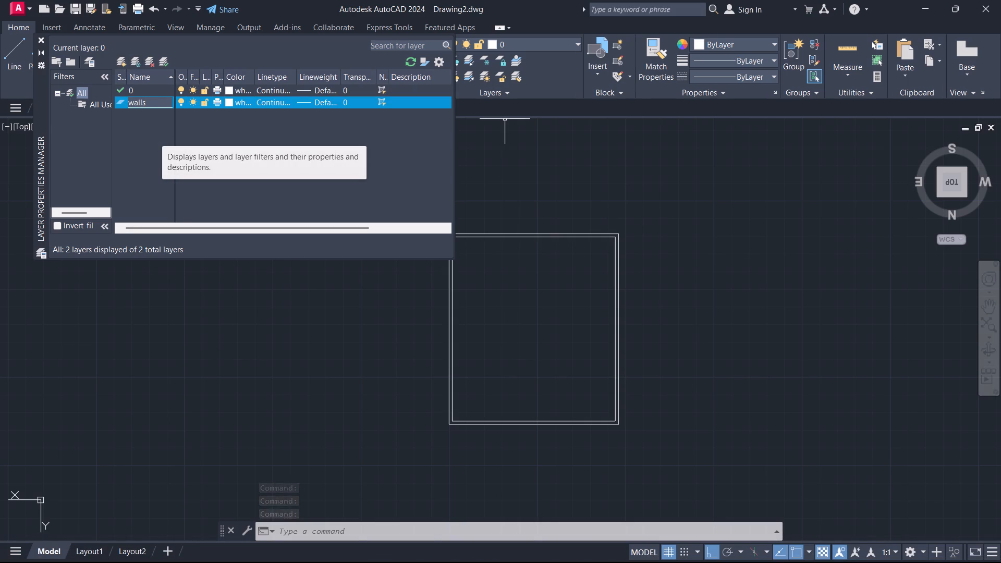
pyautogui.click(228, 104)
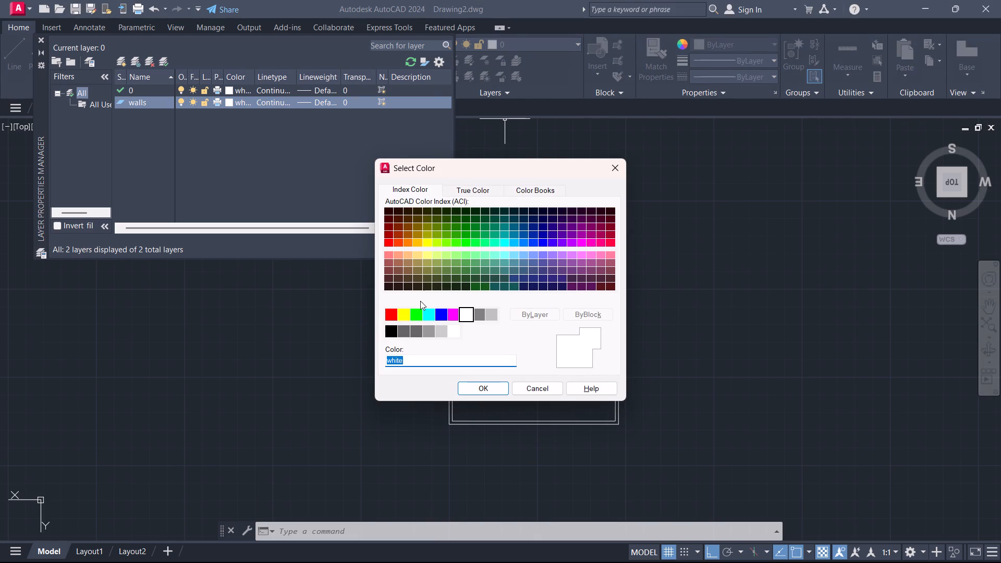
pyautogui.click(494, 388)
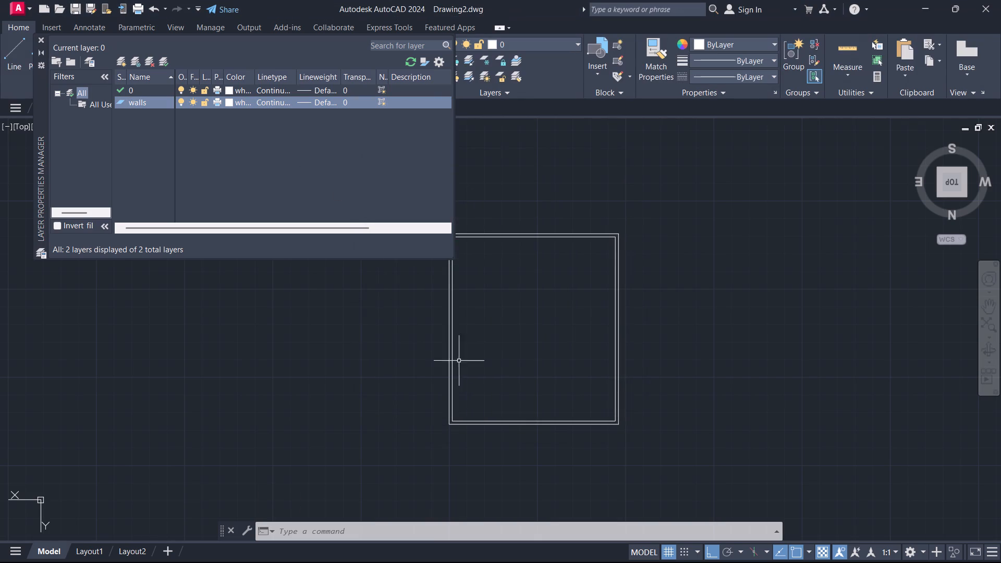
pyautogui.click(163, 62)
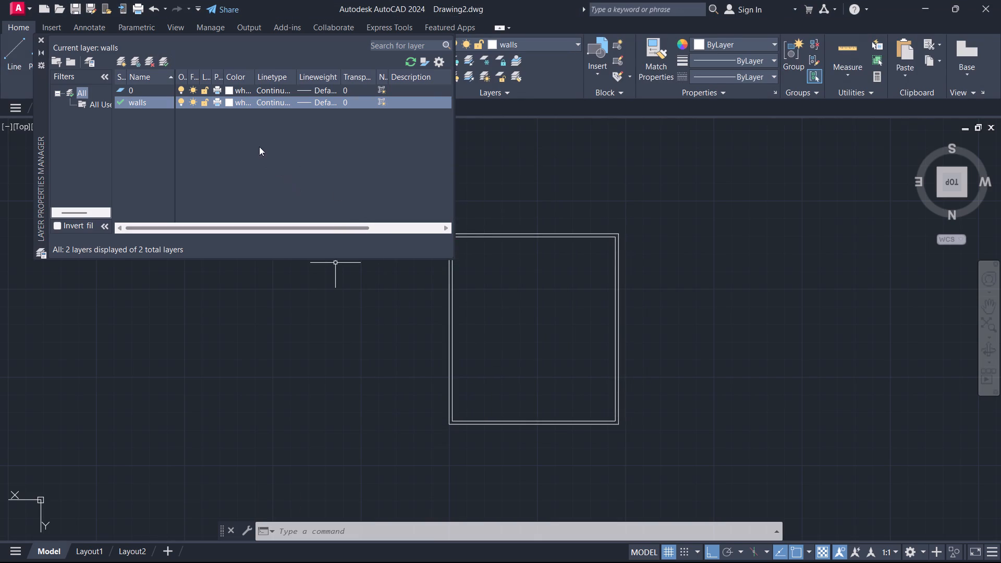
pyautogui.click(41, 38)
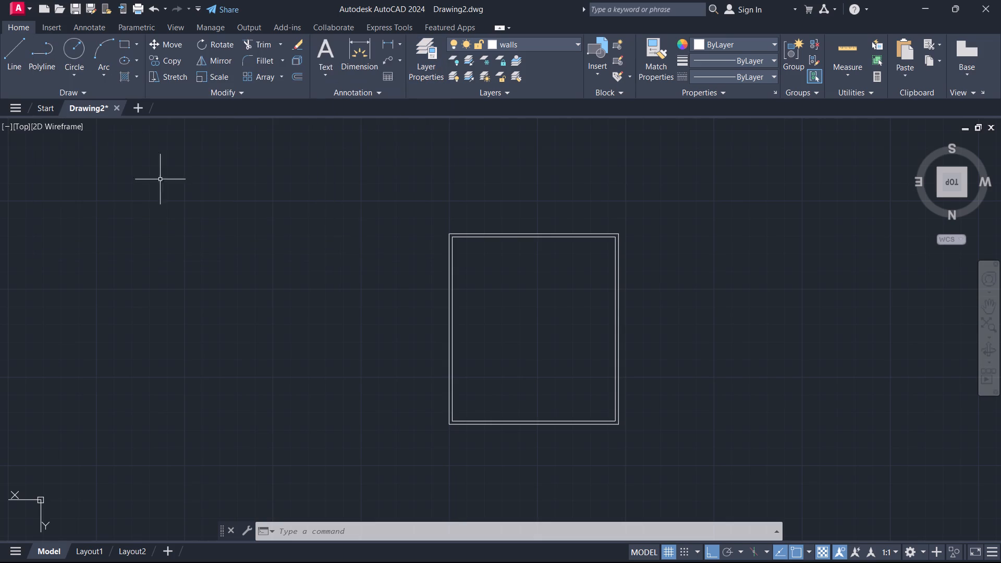
# Move all eight exterior wall lines to the walls layer.
pyautogui.click(356, 205)
pyautogui.click(662, 454)
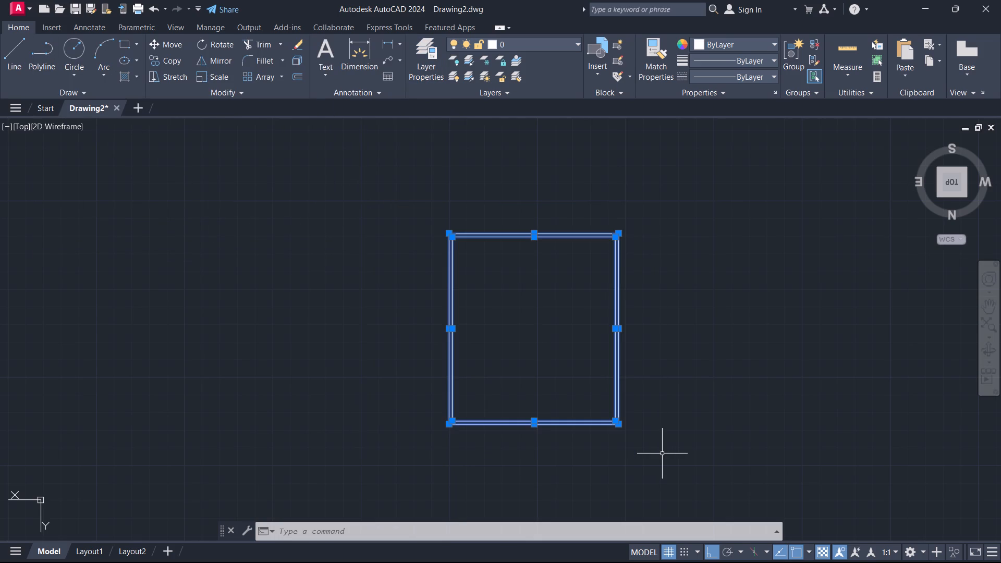
pyautogui.hotkey('ctrl', '1')
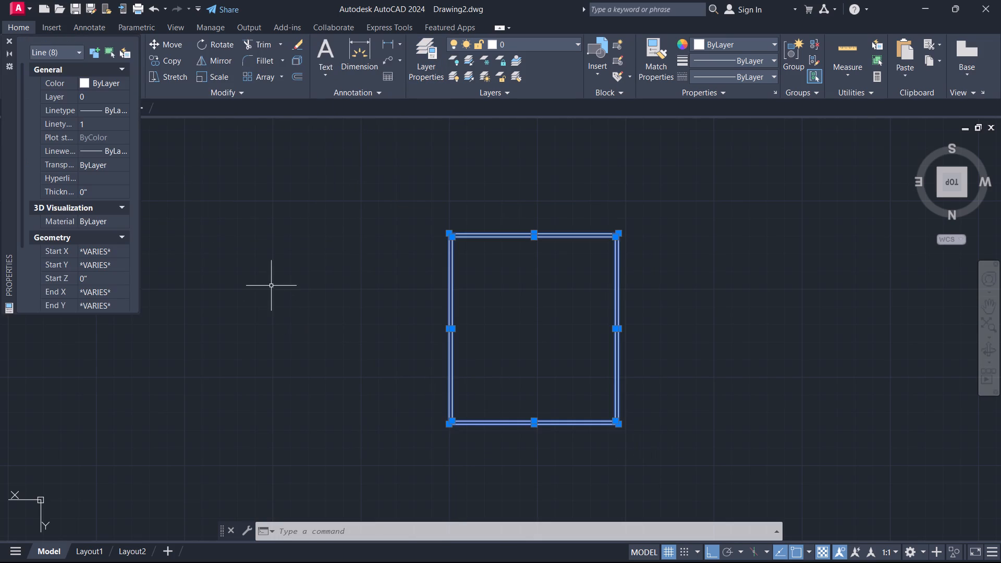
pyautogui.click(116, 91)
pyautogui.click(117, 96)
pyautogui.click(111, 123)
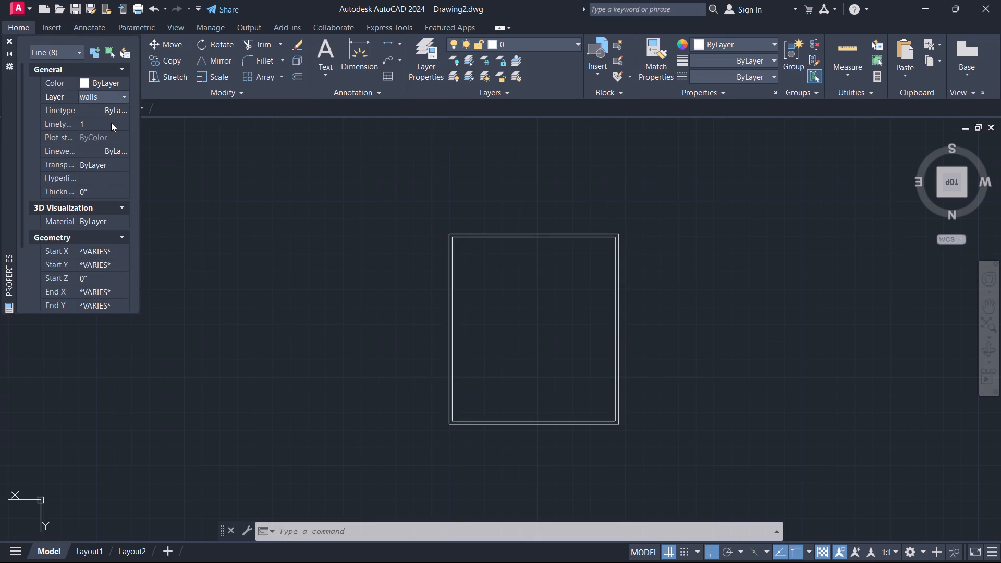
pyautogui.press('Escape')
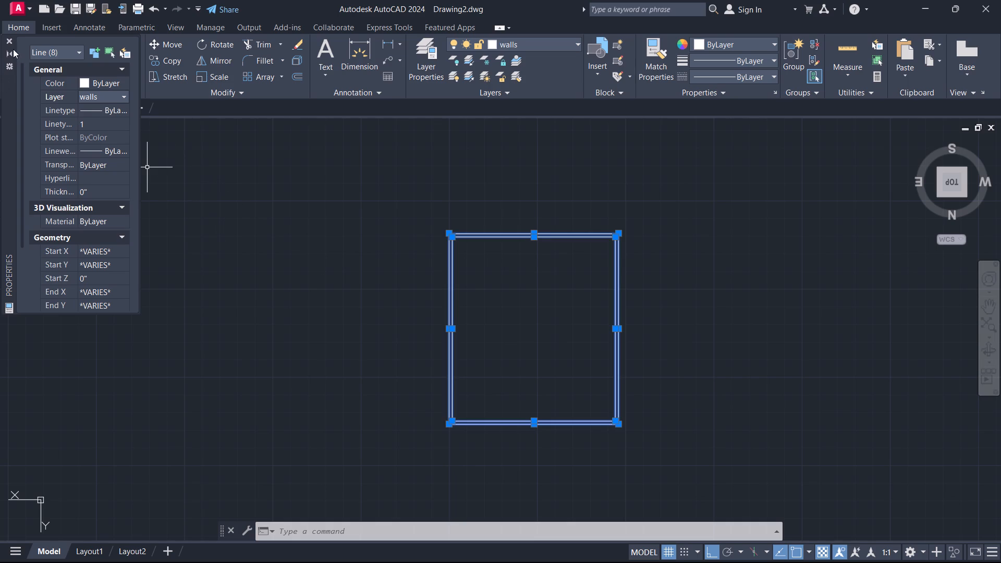
pyautogui.click(9, 42)
pyautogui.click(250, 263)
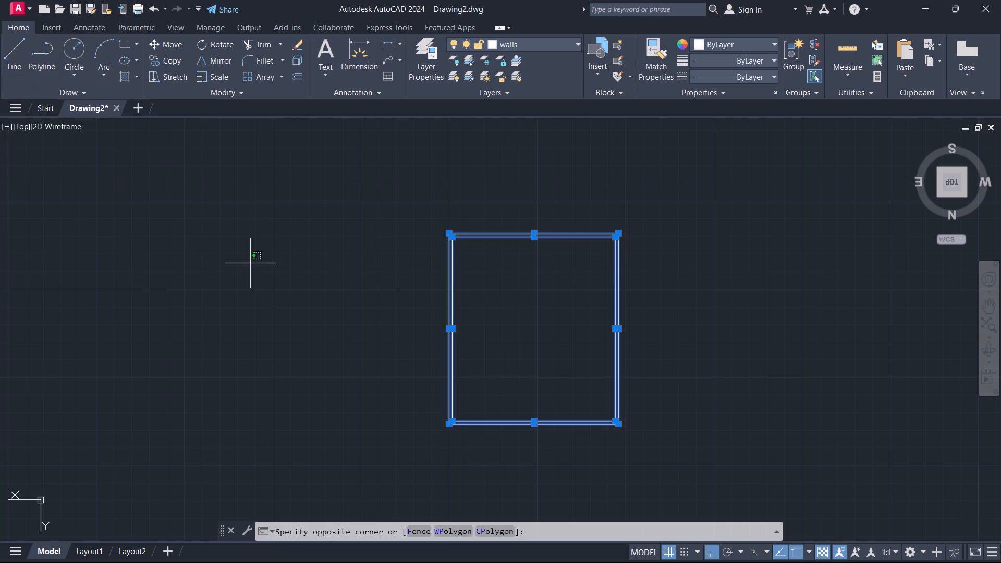
pyautogui.press('Escape')
pyautogui.press('Escape')
# Offset the inner line of the plan's bottom exterior wall 7' inward.
pyautogui.scroll(1, 516, 316)
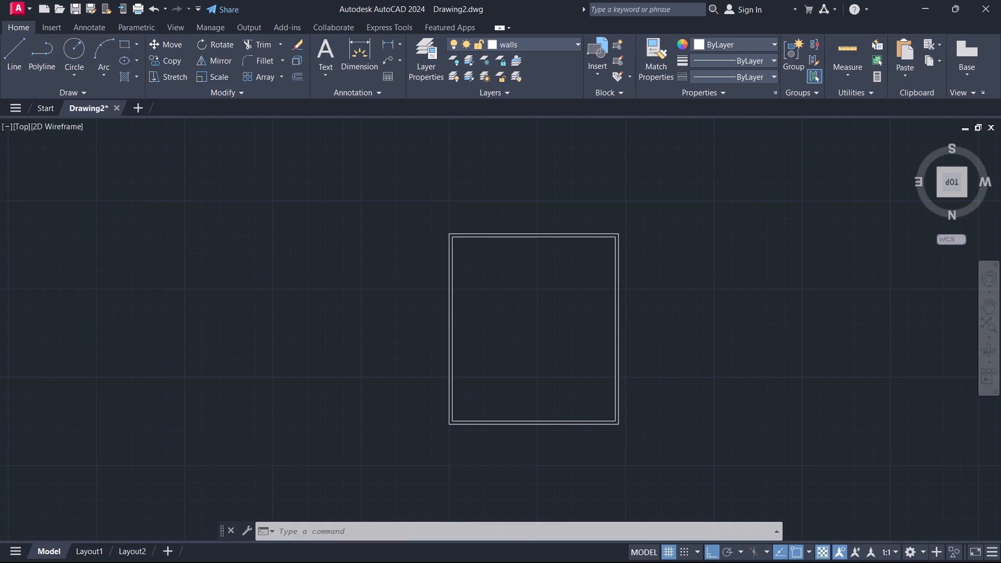
pyautogui.scroll(-1, 553, 338)
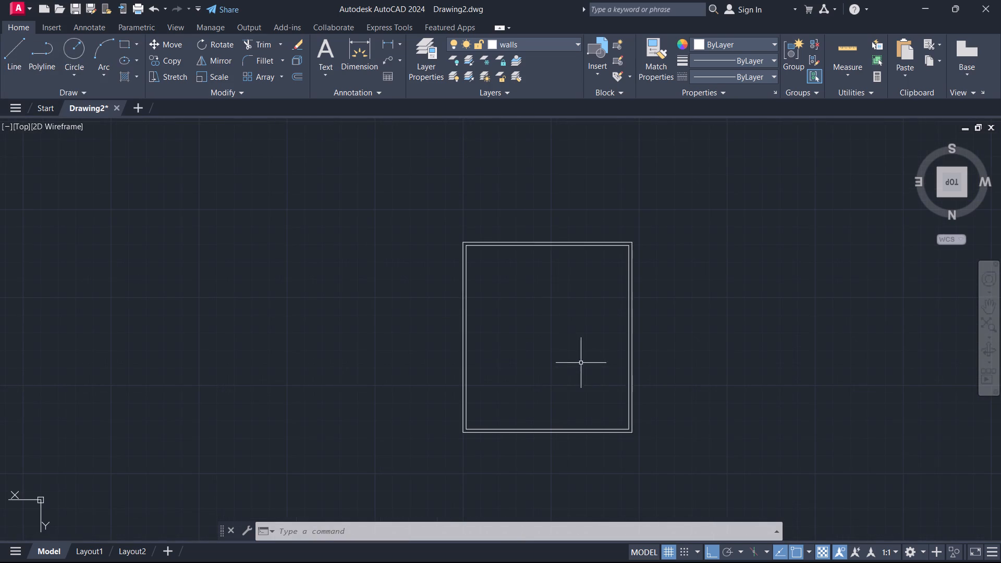
pyautogui.moveTo(578, 387); pyautogui.dragTo(524, 354, button='middle')
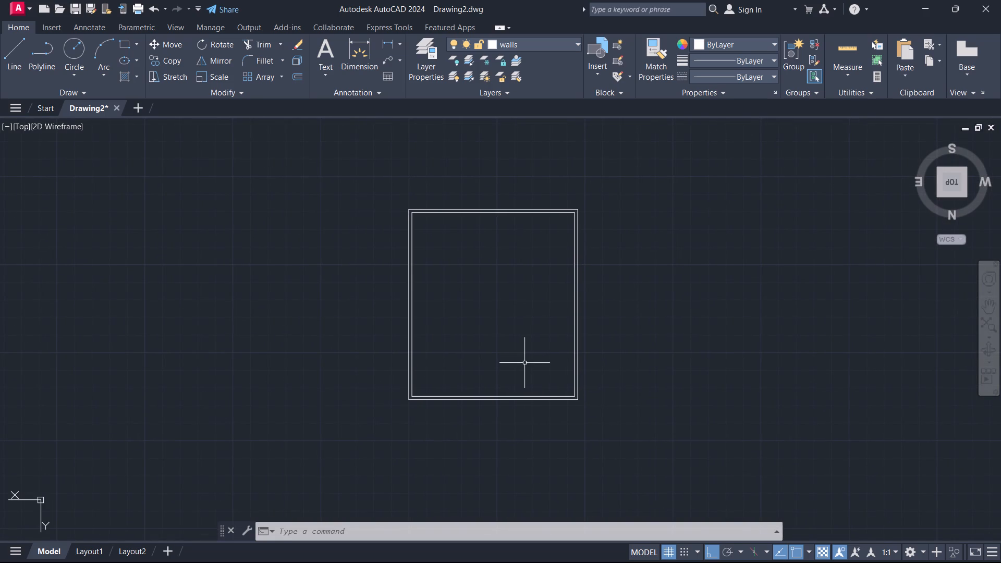
pyautogui.press('o')
pyautogui.press('Return')
pyautogui.scroll(1, 512, 391)
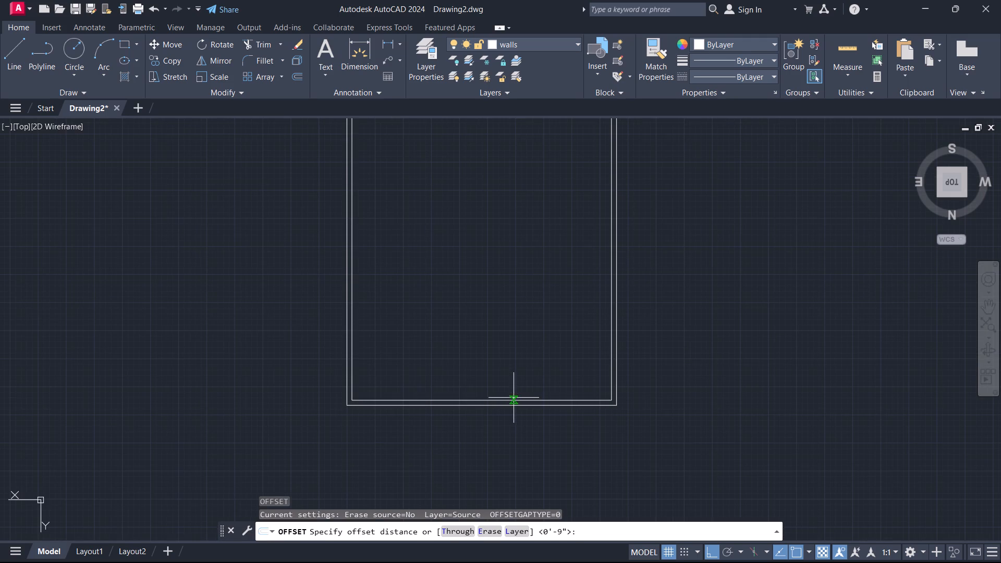
pyautogui.click(514, 401)
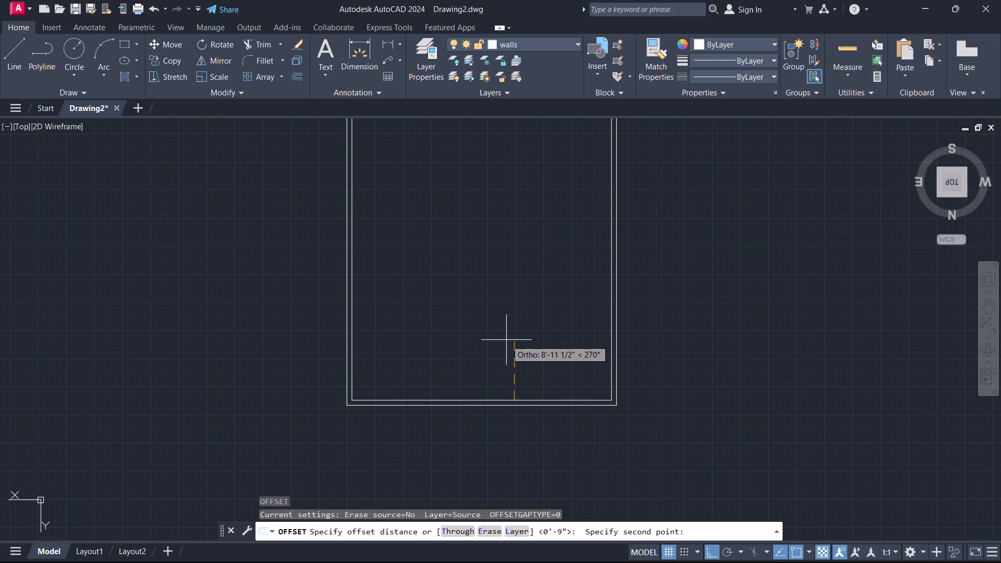
pyautogui.write("7'")
pyautogui.press('Return')
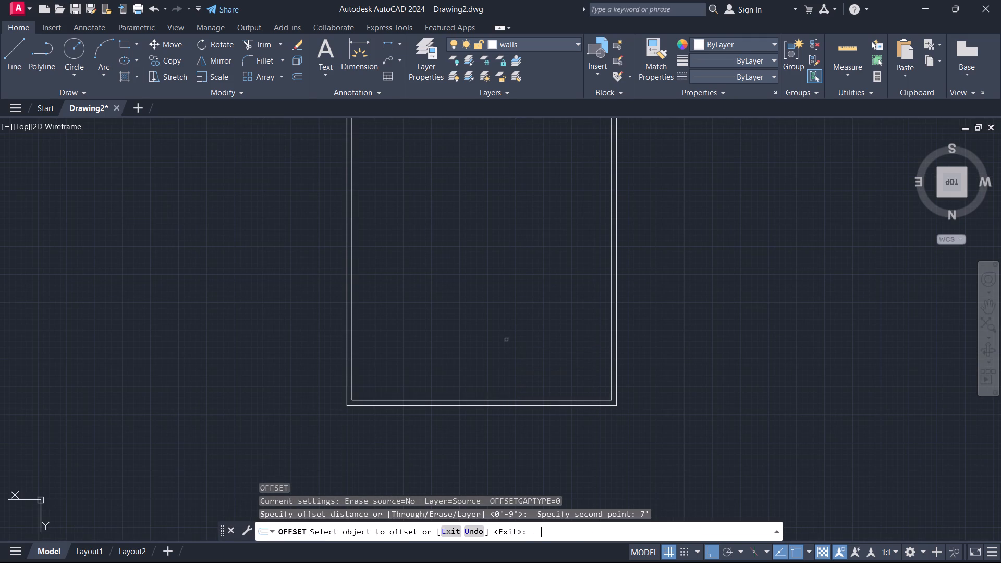
pyautogui.click(522, 399)
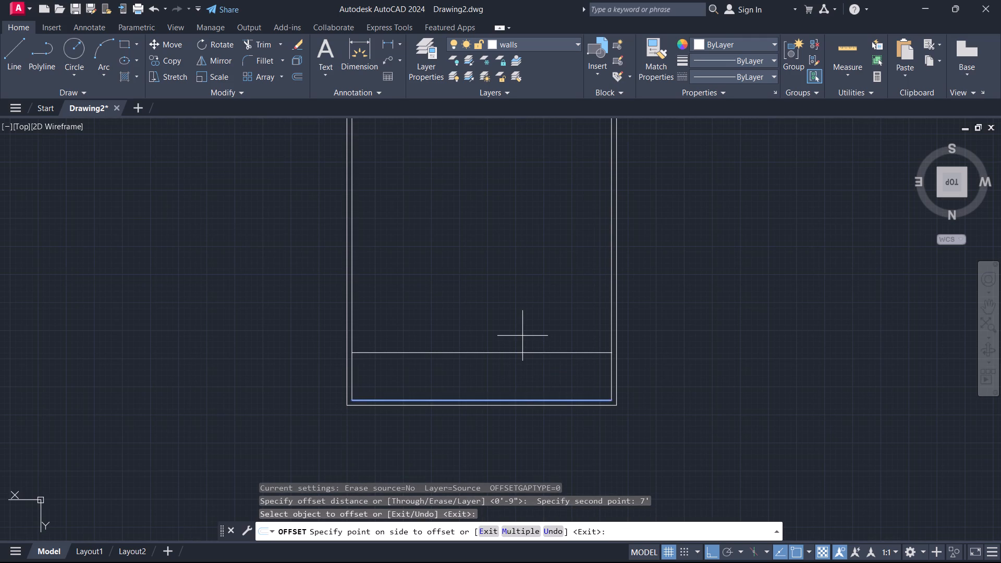
pyautogui.click(522, 335)
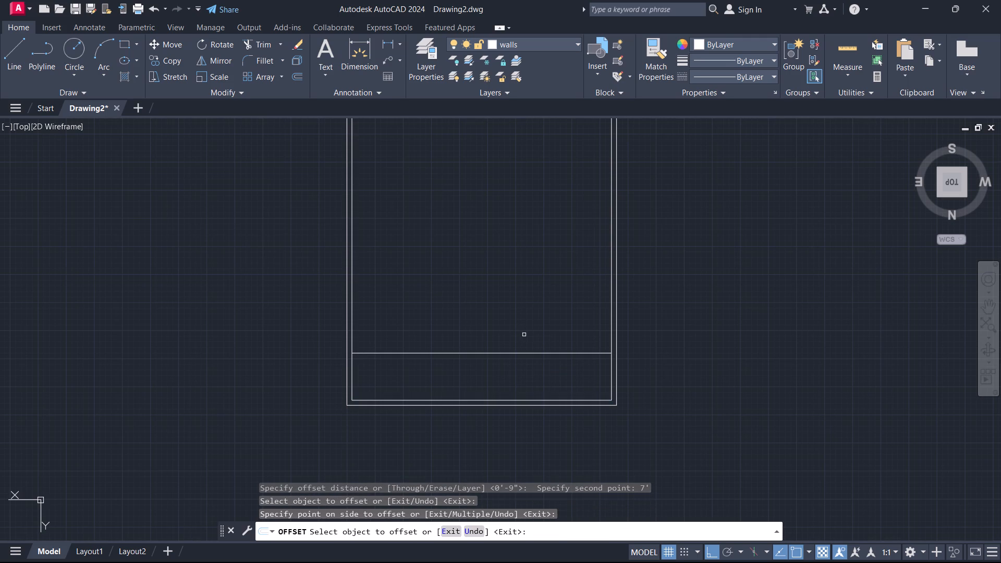
pyautogui.press('Escape')
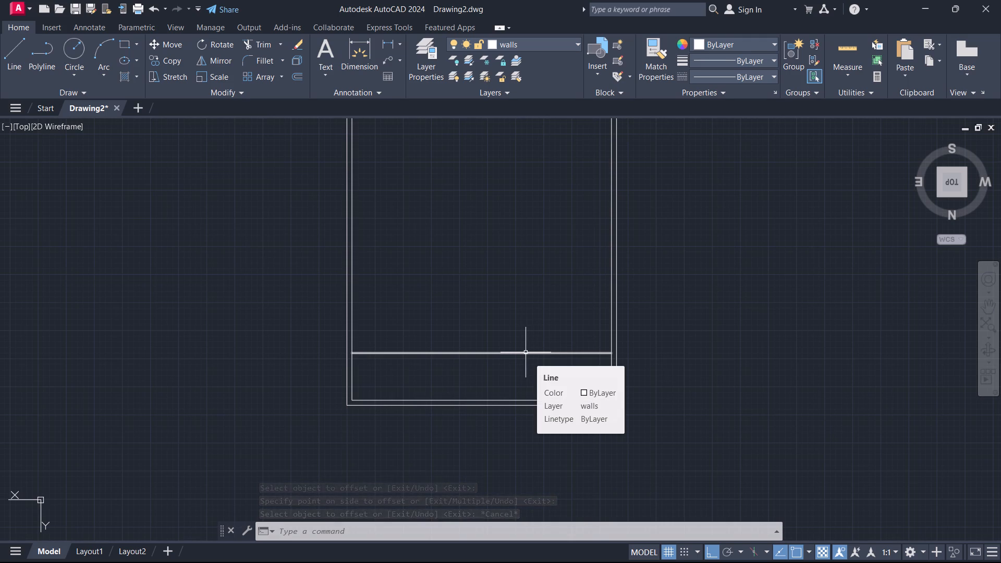
pyautogui.click(526, 352)
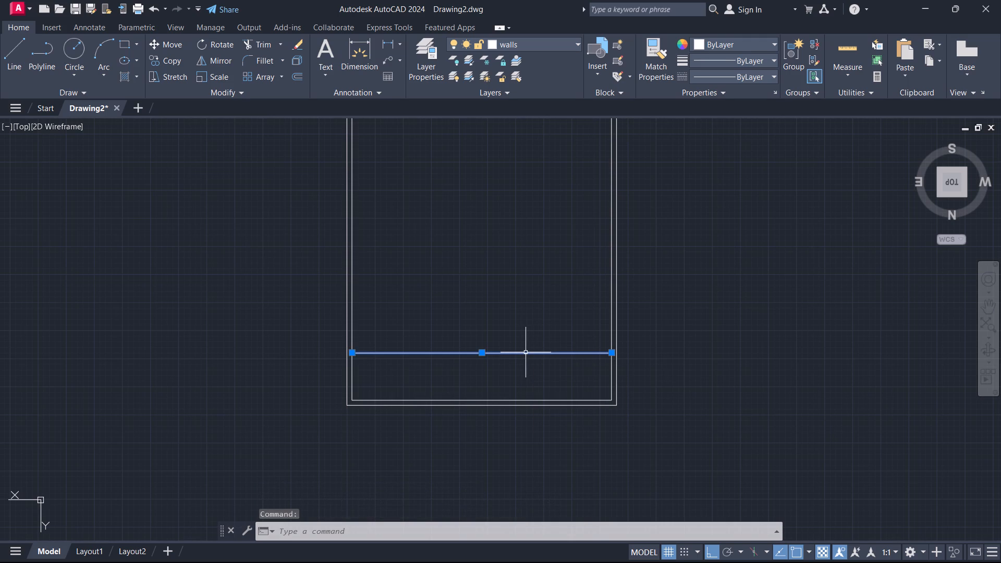
pyautogui.press('Escape')
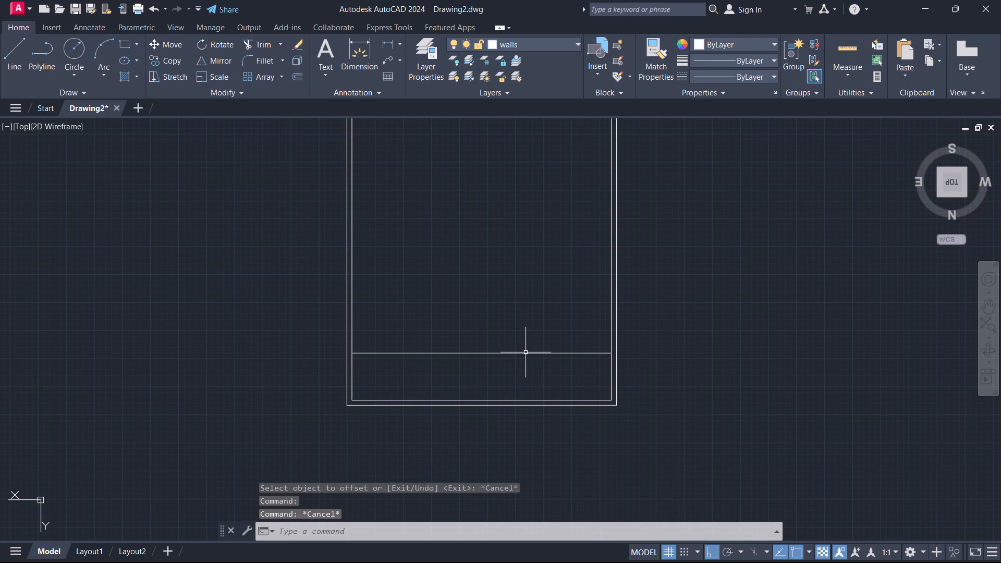
# Offset the inner line of the plan's right exterior wall 12' inward.
pyautogui.click(613, 365)
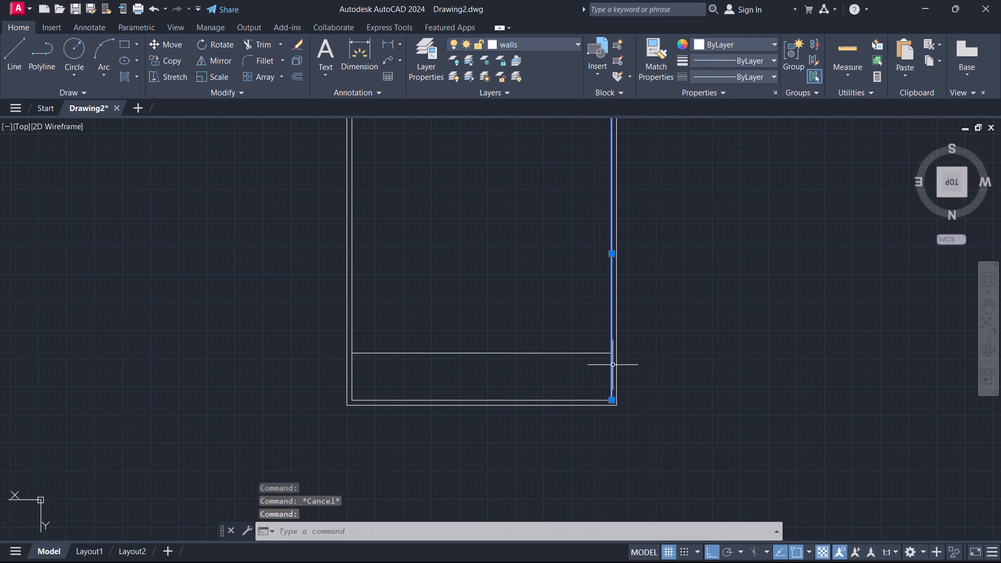
pyautogui.press('o')
pyautogui.press('Return')
pyautogui.click(613, 365)
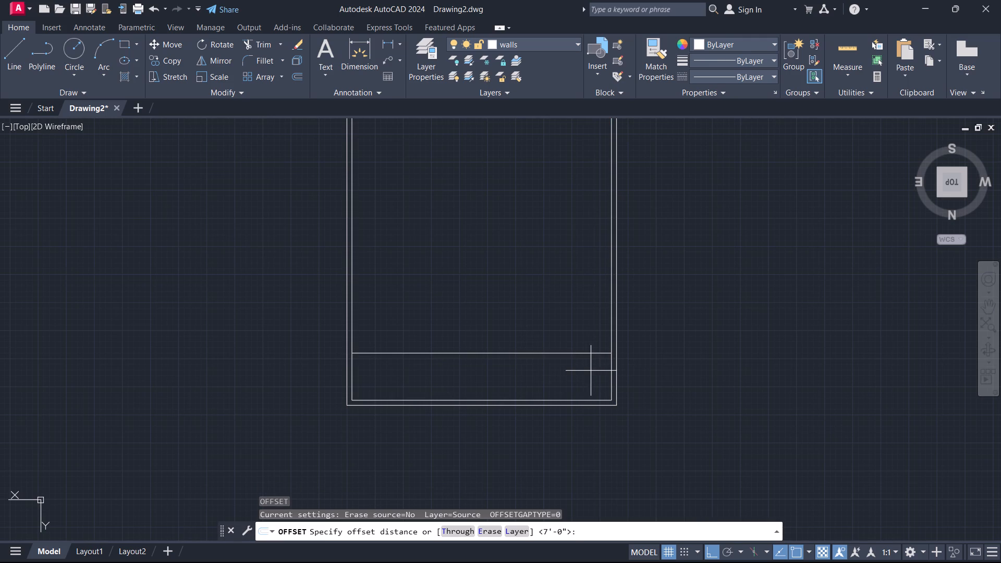
pyautogui.click(612, 369)
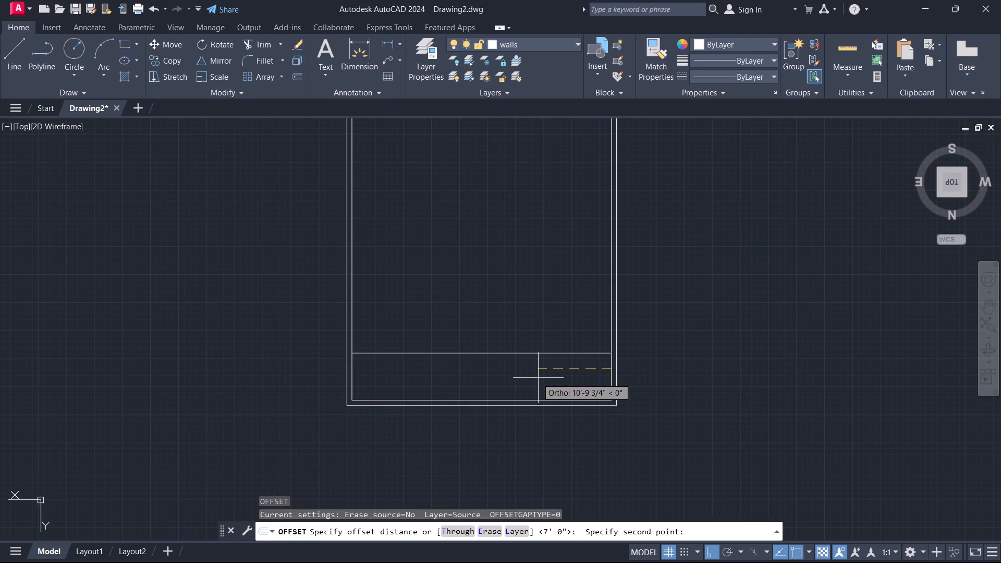
pyautogui.write('12')
pyautogui.press("'")
pyautogui.press('Return')
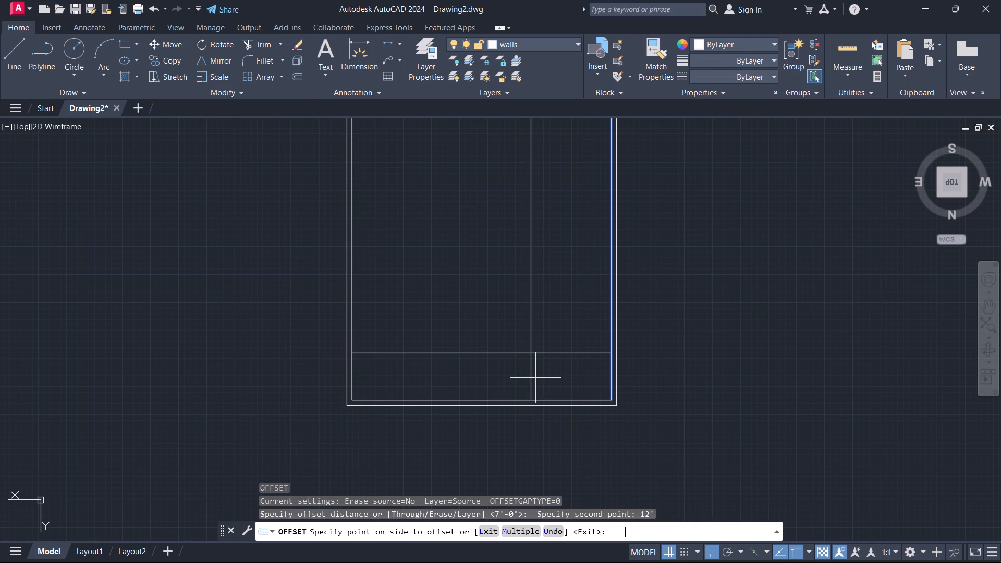
pyautogui.click(538, 370)
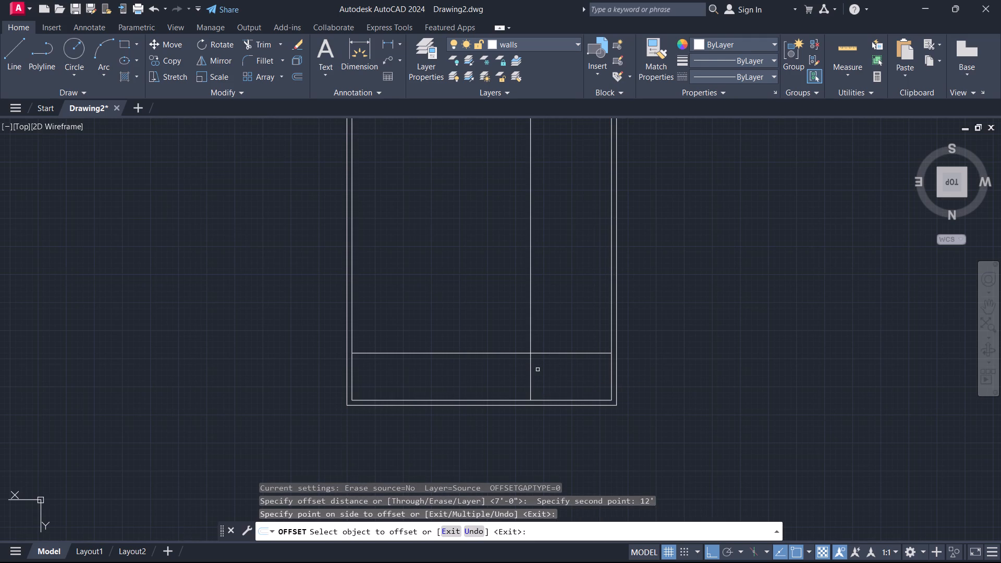
pyautogui.press('Escape')
# Trim both offset lines beyond their intersection to leave a 12' by 7' rectangle in the plan's lower-right corner.
pyautogui.write('tr')
pyautogui.press('Return')
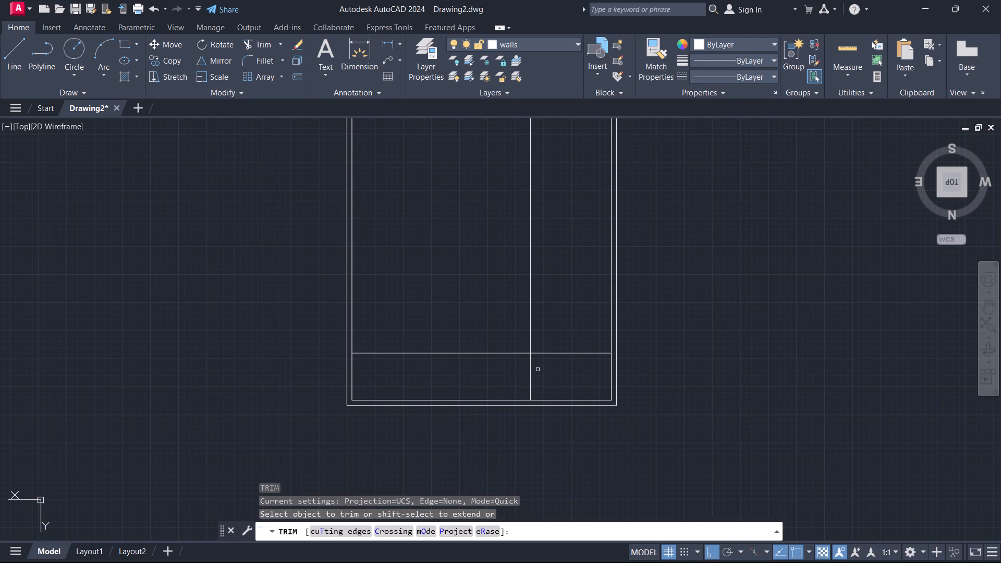
pyautogui.moveTo(542, 326); pyautogui.dragTo(488, 374)
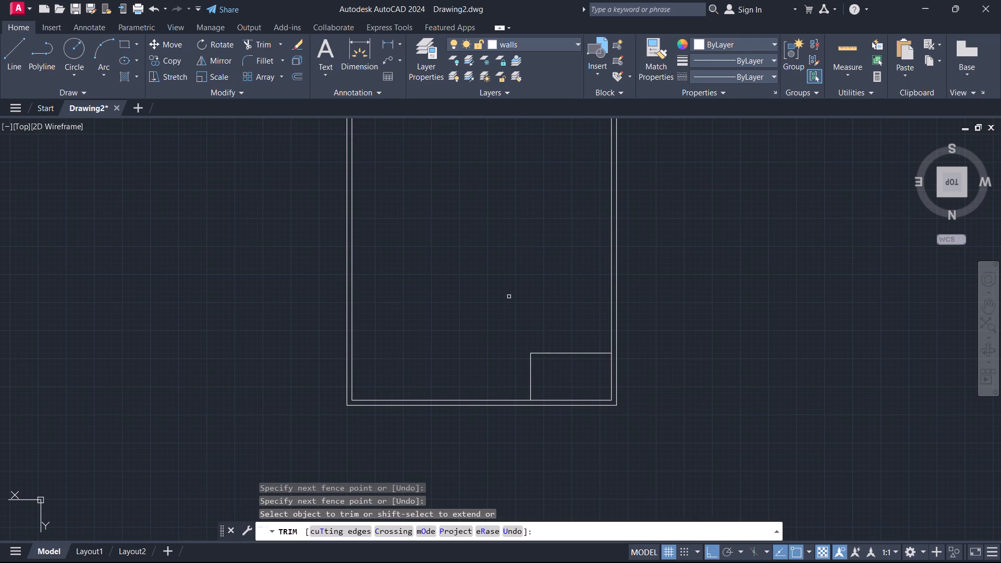
pyautogui.scroll(-1, 509, 297)
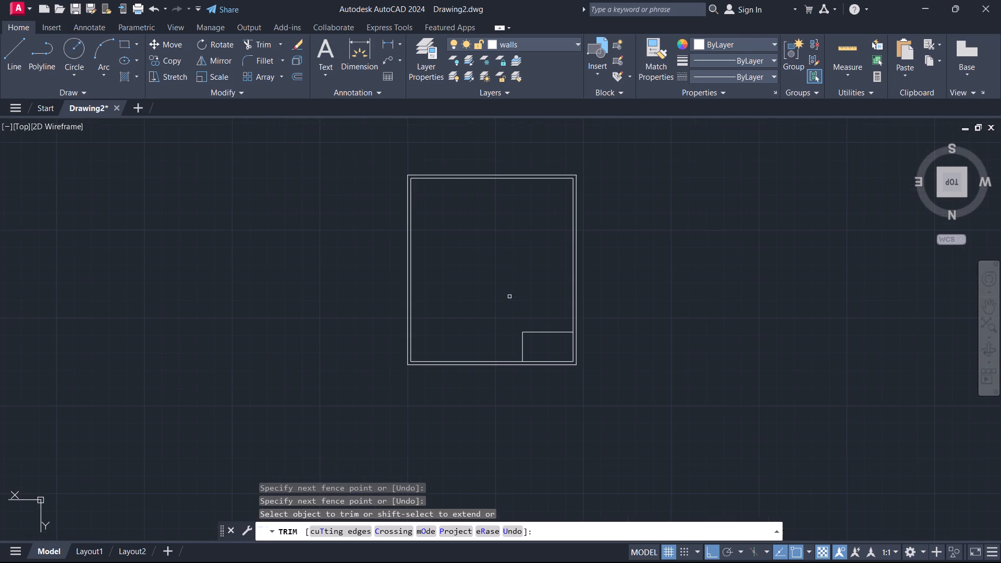
pyautogui.moveTo(509, 297); pyautogui.dragTo(460, 327, button='middle')
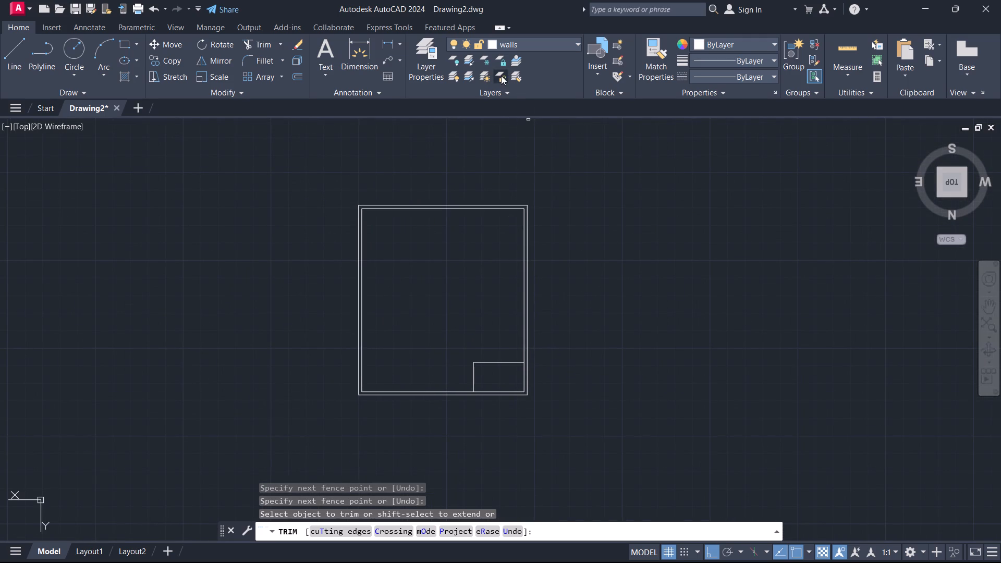
# Create a new layer named stair case with the color magenta and make it the current layer.
pyautogui.doubleClick(419, 44)
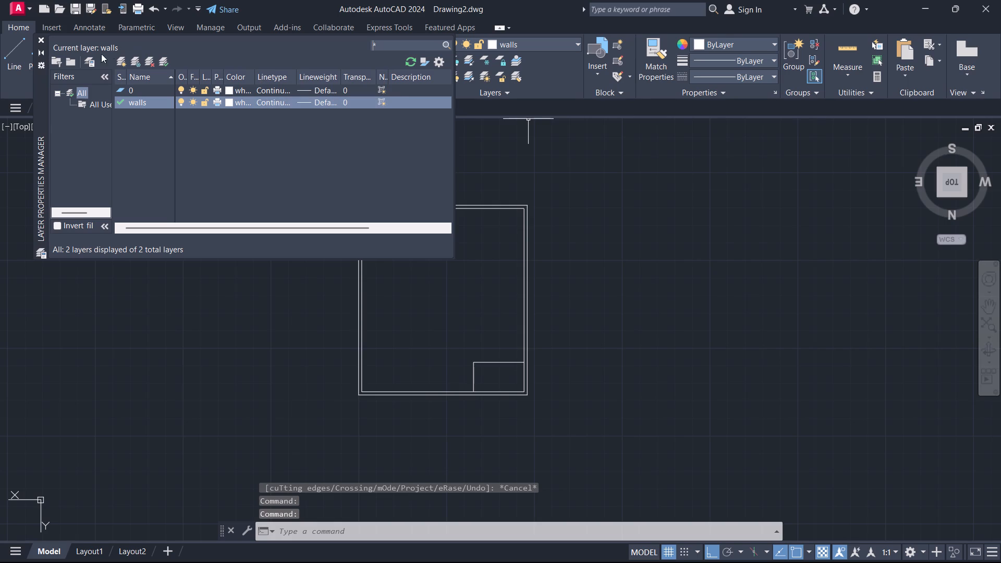
pyautogui.click(120, 62)
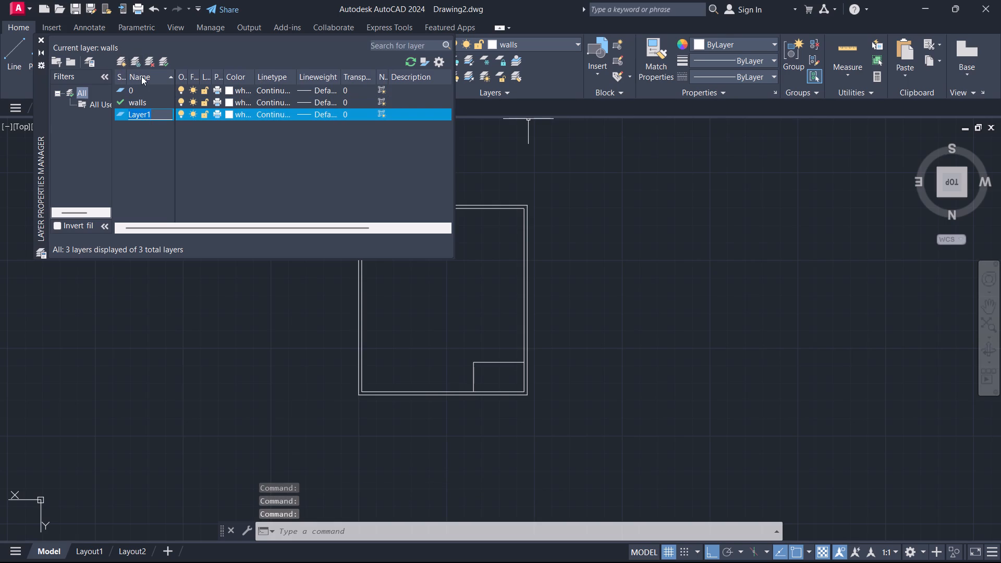
pyautogui.press('BackSpace')
pyautogui.write('stair case')
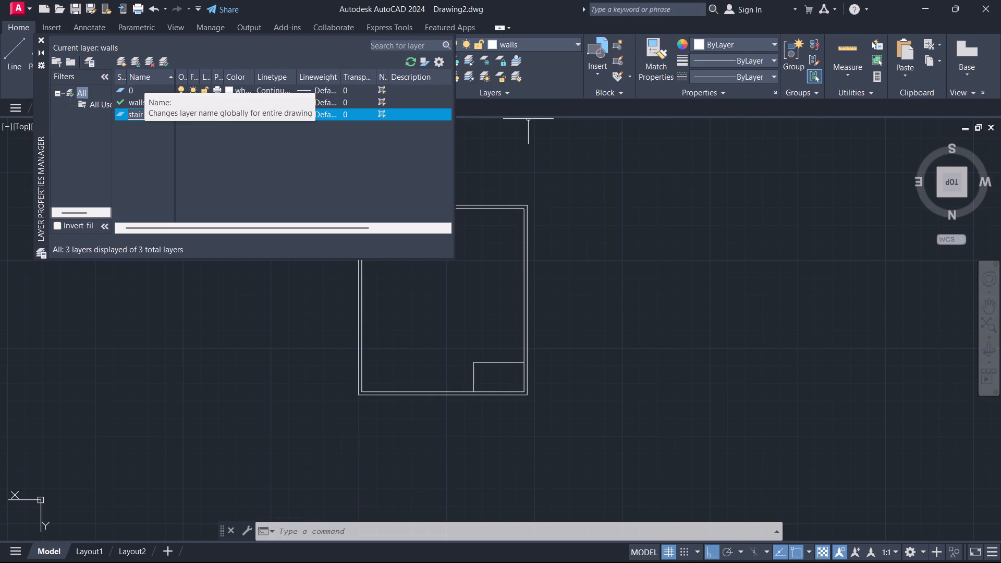
pyautogui.press('Return')
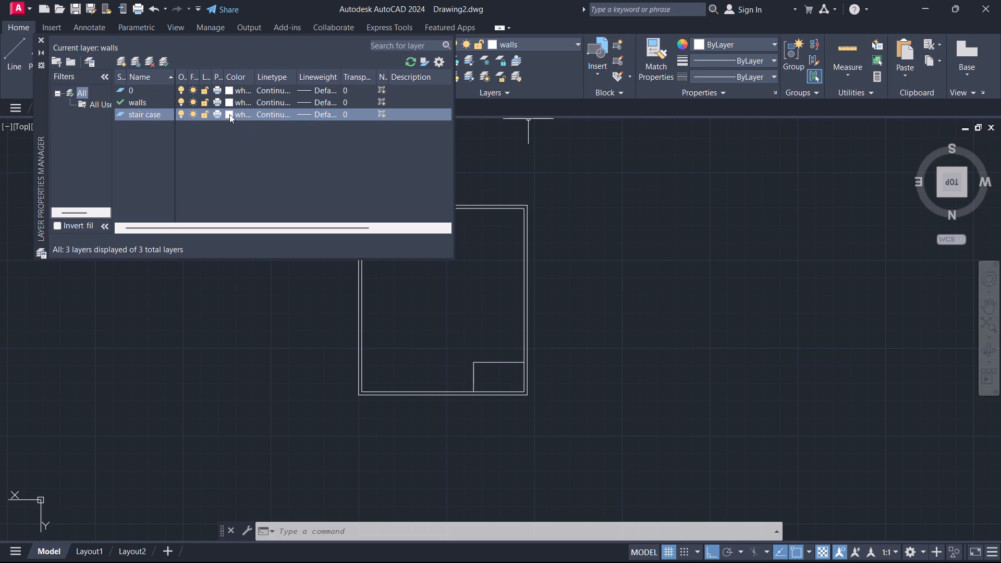
pyautogui.click(229, 114)
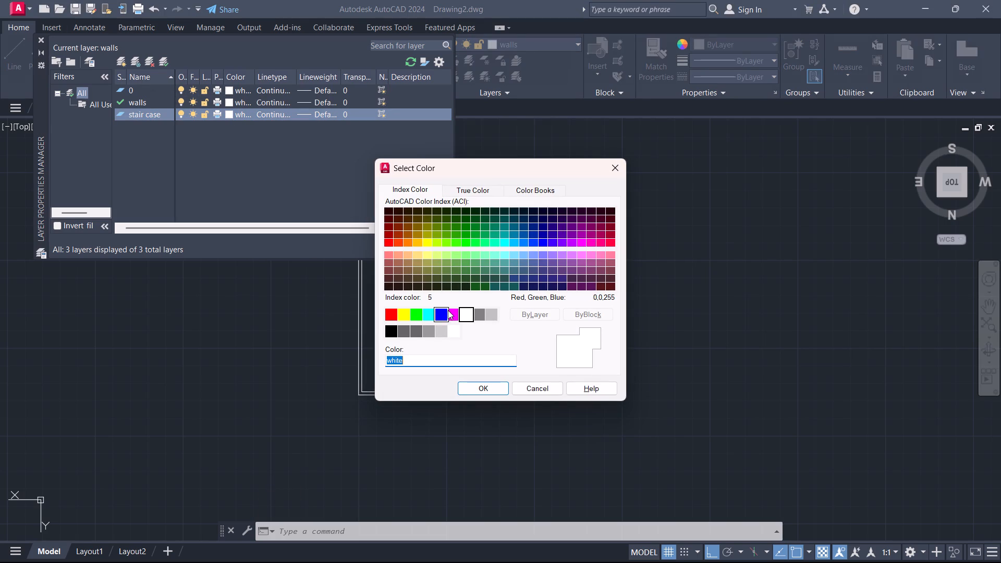
pyautogui.click(453, 313)
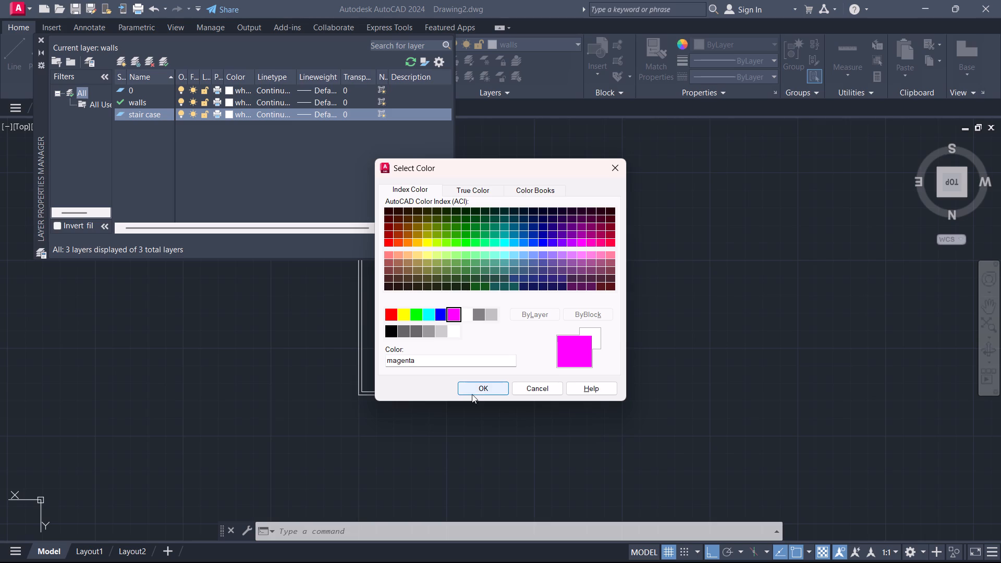
pyautogui.click(479, 392)
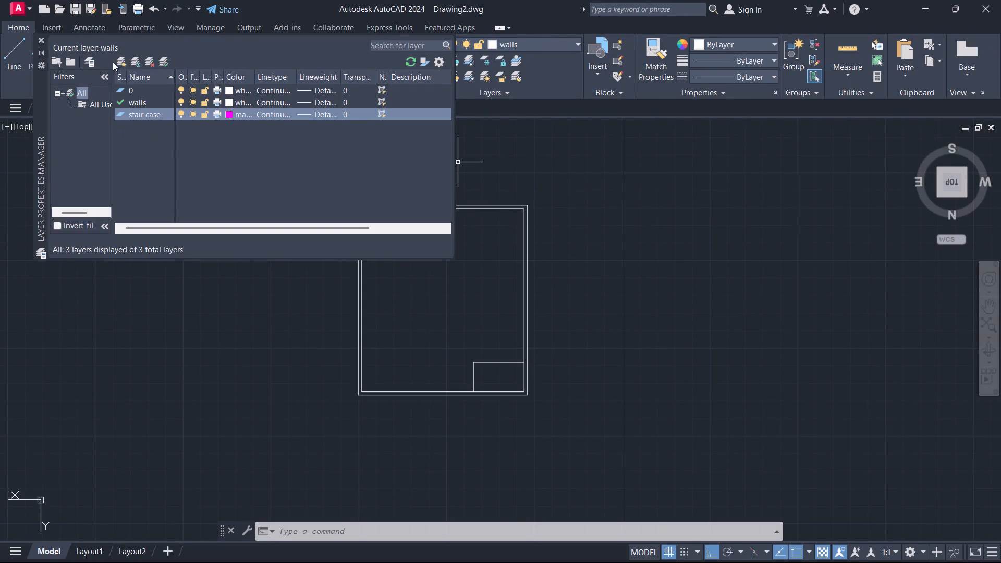
pyautogui.click(157, 60)
pyautogui.click(40, 39)
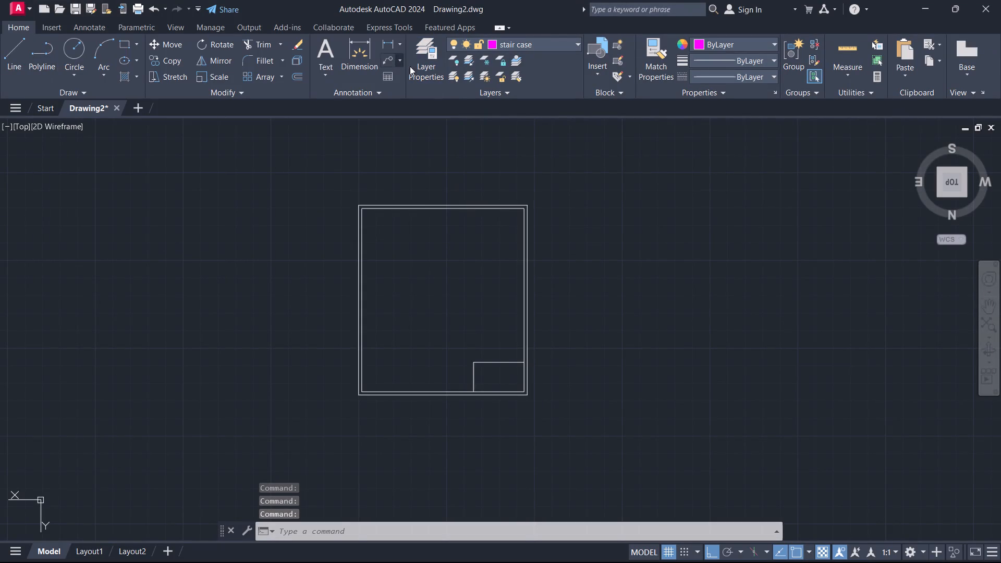
# Draw lines over the left and top edges of the 12' by 7' corner rectangle on the stair case layer.
pyautogui.press('l')
pyautogui.press('Return')
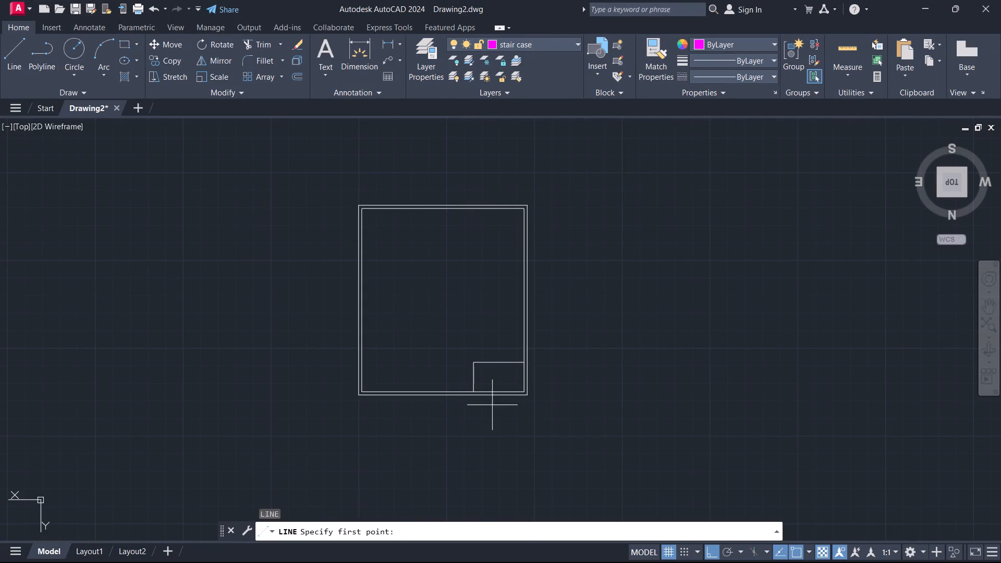
pyautogui.scroll(2, 486, 397)
pyautogui.click(449, 384)
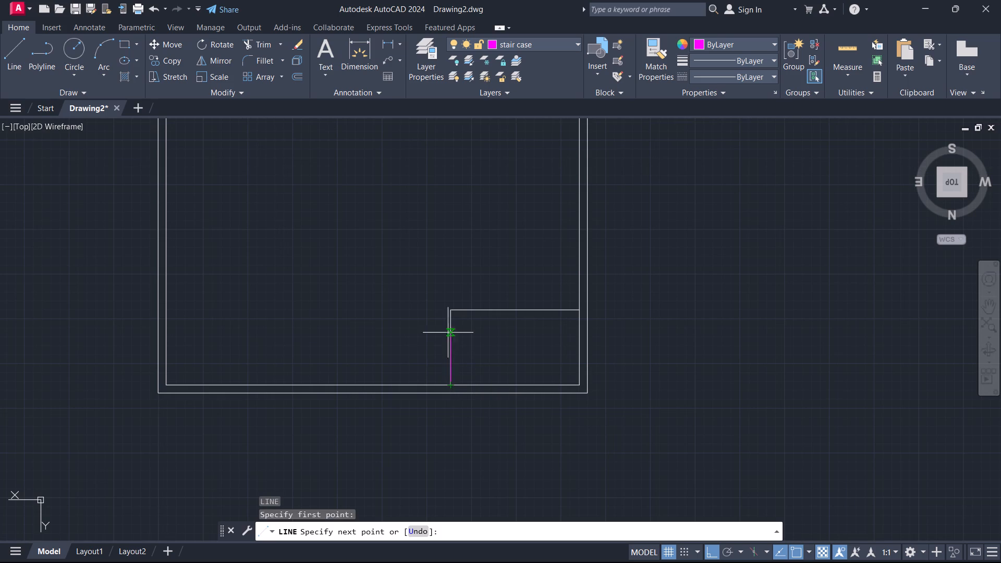
pyautogui.click(454, 313)
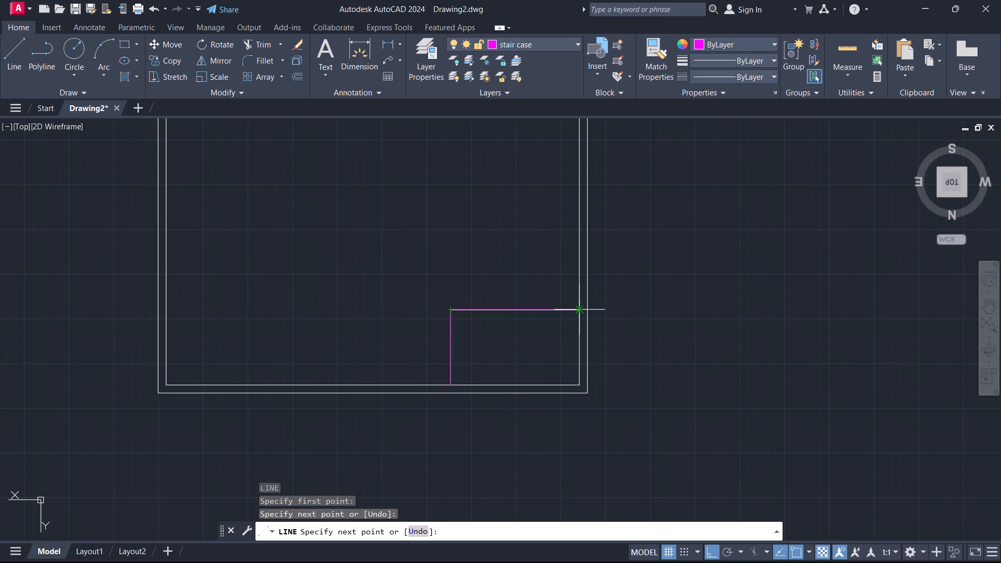
pyautogui.click(577, 311)
pyautogui.press('Escape')
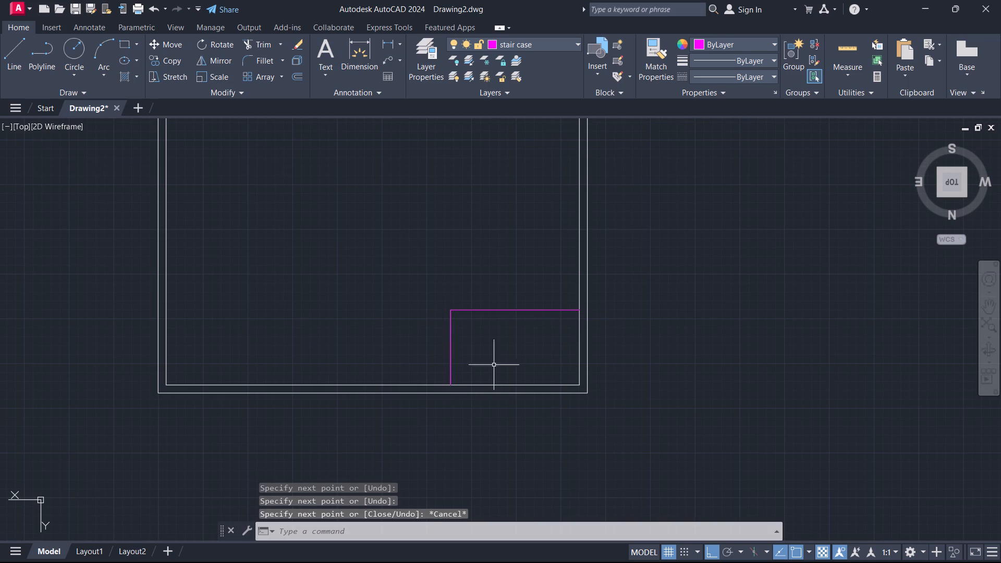
# Offset the staircase's top line and the inner line of the plan's lower wall 3' into the staircase rectangle.
pyautogui.click(503, 310)
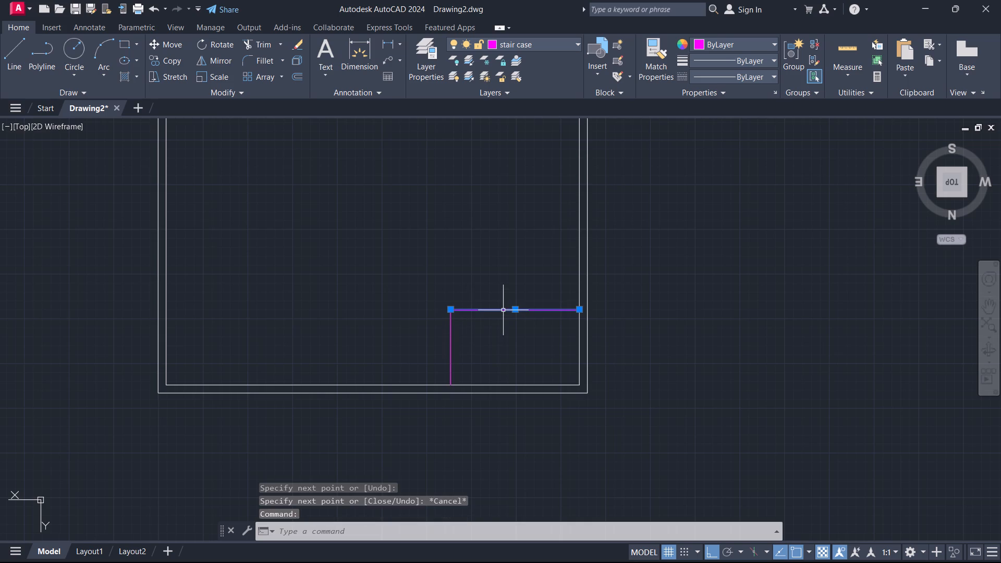
pyautogui.press('o')
pyautogui.press('Return')
pyautogui.click(511, 309)
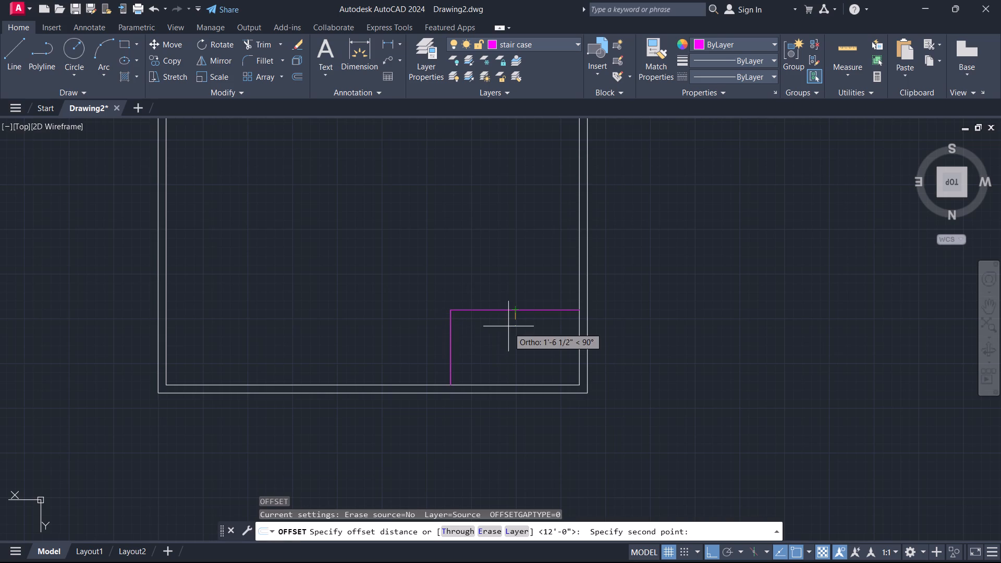
pyautogui.write("3'")
pyautogui.press('Return')
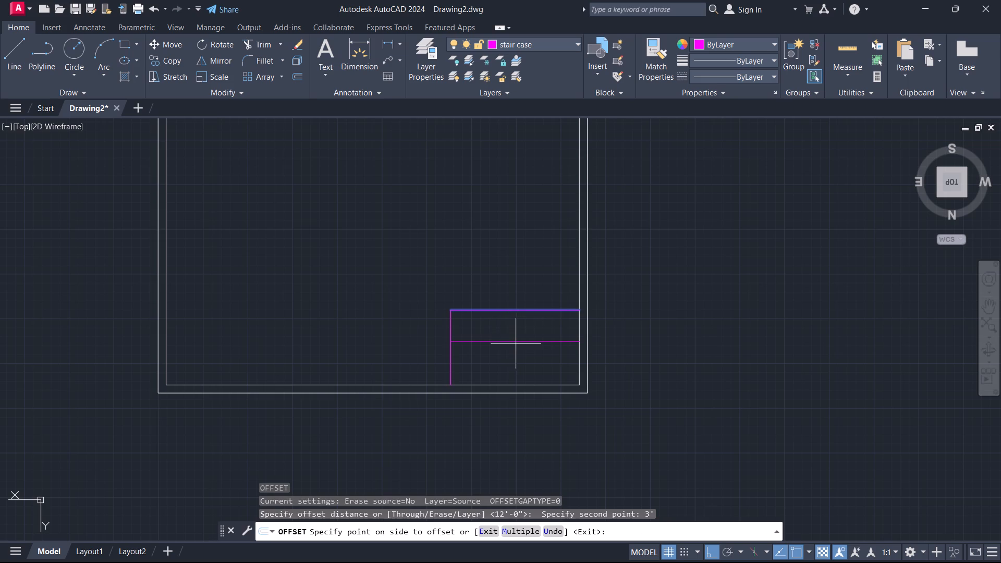
pyautogui.click(516, 352)
pyautogui.click(515, 384)
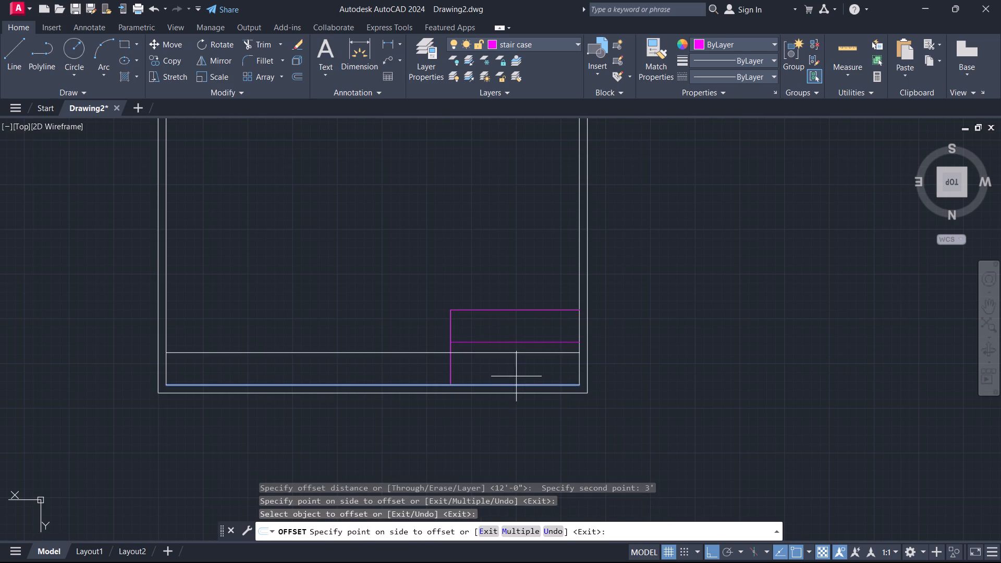
pyautogui.click(520, 360)
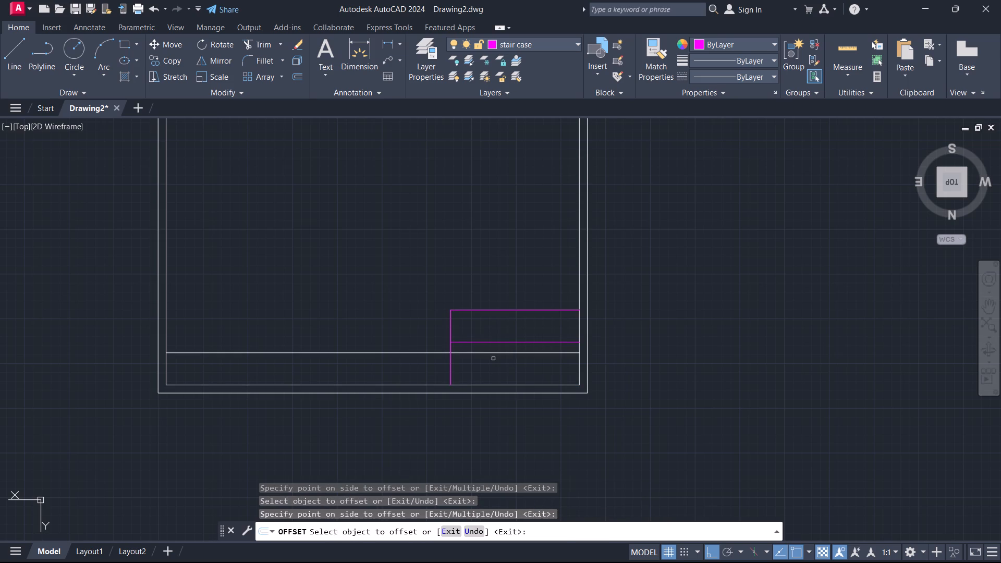
pyautogui.press('Escape')
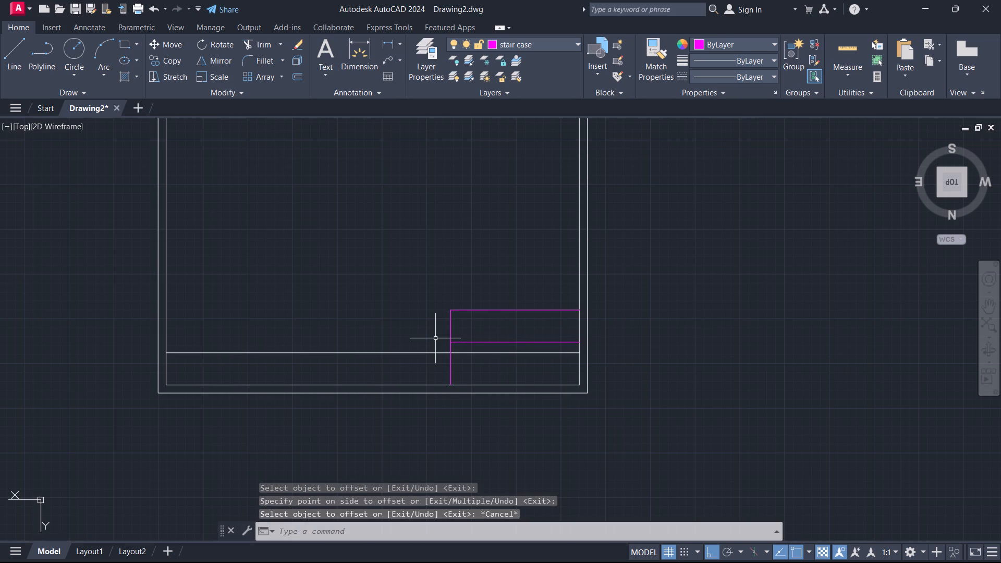
# Trim the part of the offset wall line that extends beyond the staircase's left edge.
pyautogui.write('tr')
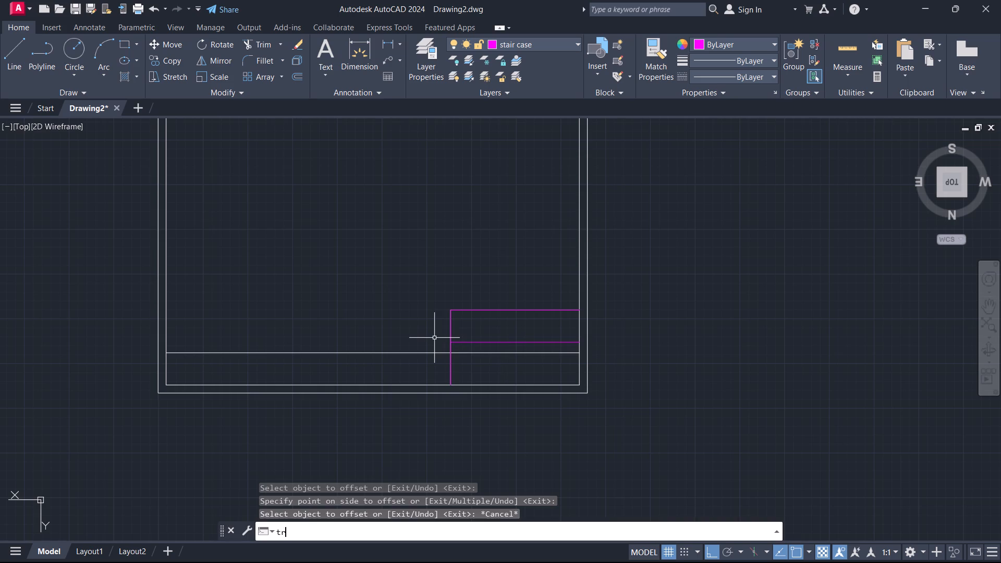
pyautogui.press('Return')
pyautogui.moveTo(434, 338); pyautogui.dragTo(429, 370)
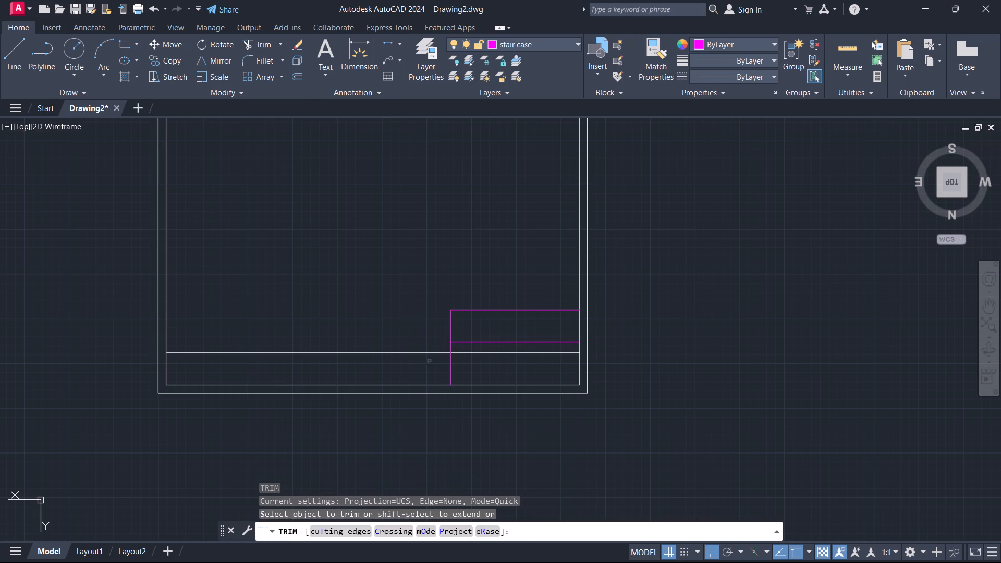
pyautogui.click(429, 354)
pyautogui.press('Escape')
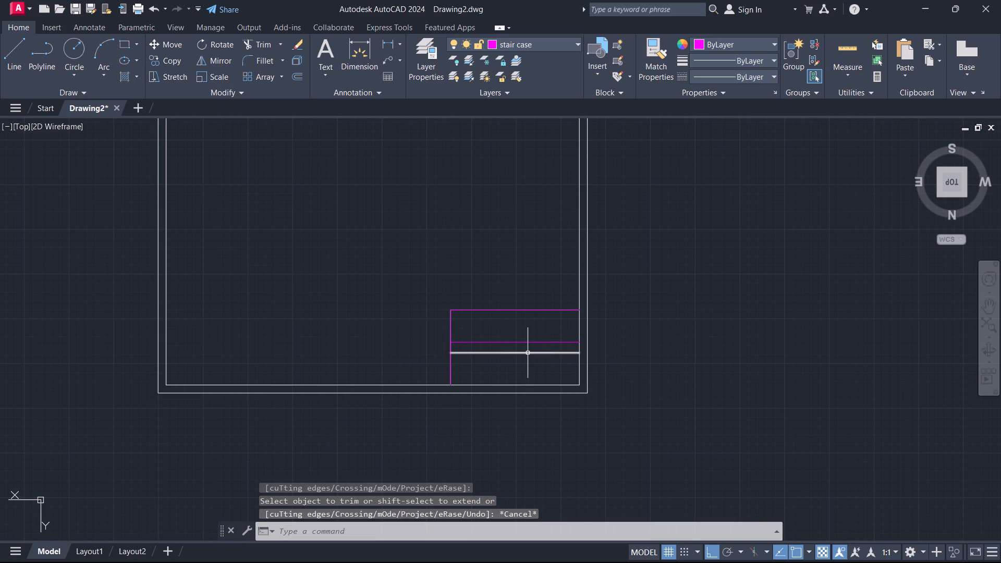
# Move the trimmed line inside the staircase rectangle from the walls layer to the stair case layer.
pyautogui.click(528, 353)
pyautogui.hotkey('ctrl', '1')
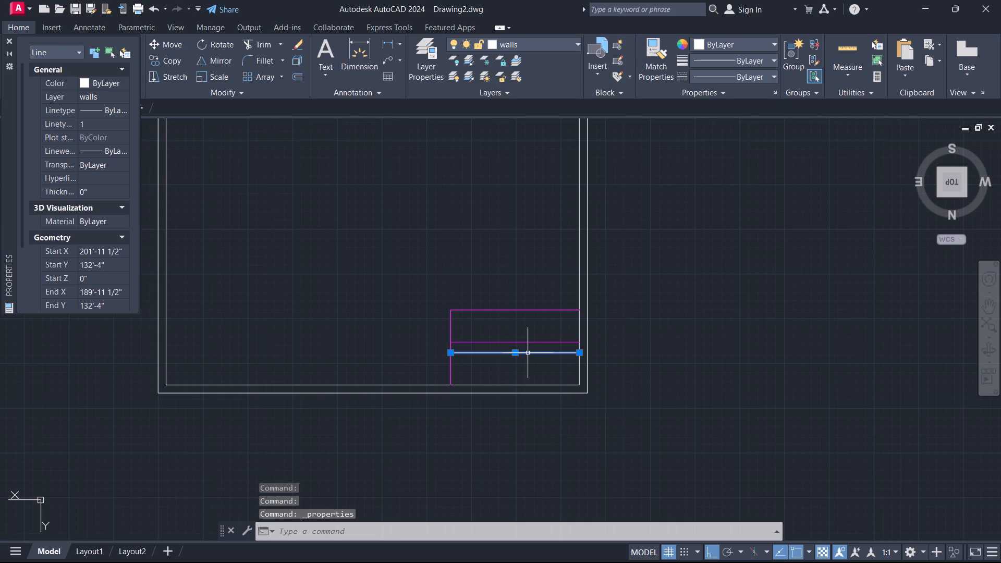
pyautogui.doubleClick(107, 96)
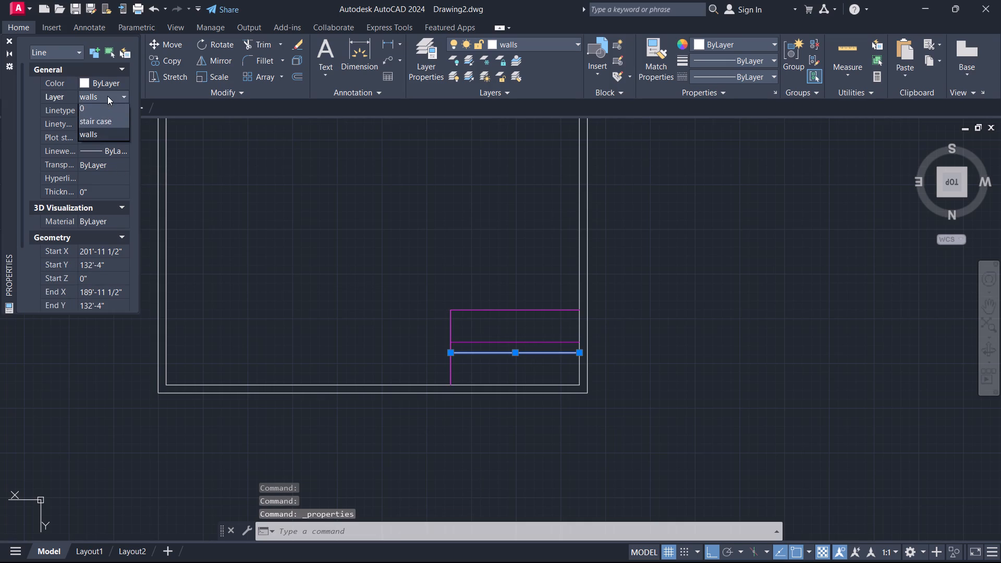
pyautogui.click(102, 125)
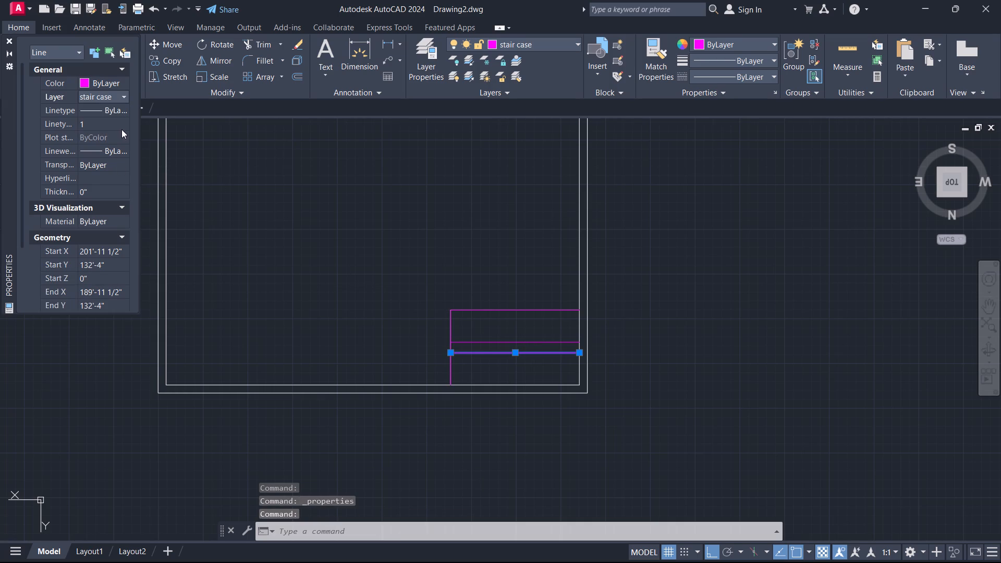
pyautogui.click(10, 41)
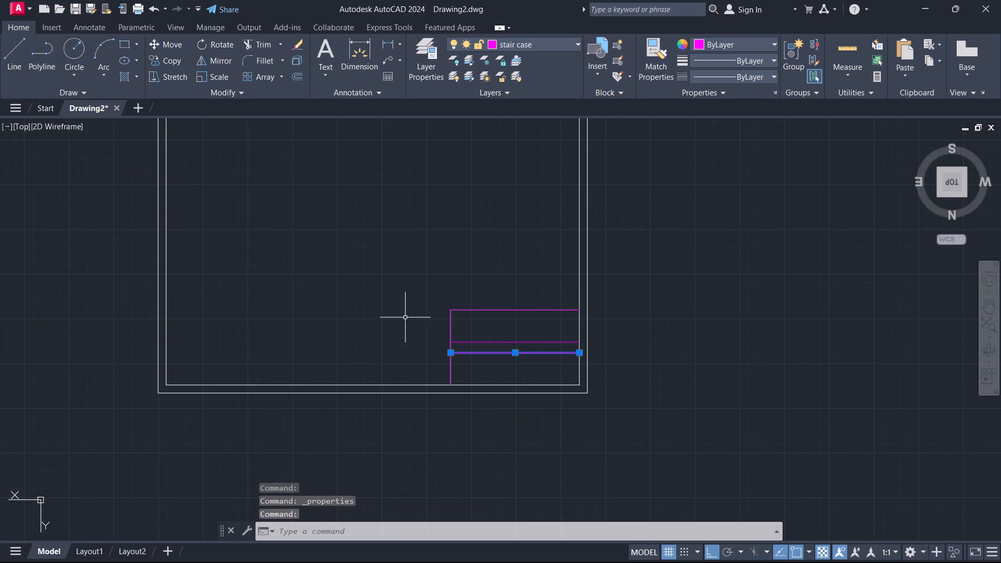
pyautogui.press('Escape')
# Draw lines over the bottom and right edges of the staircase rectangle on the stair case layer.
pyautogui.scroll(2, 487, 340)
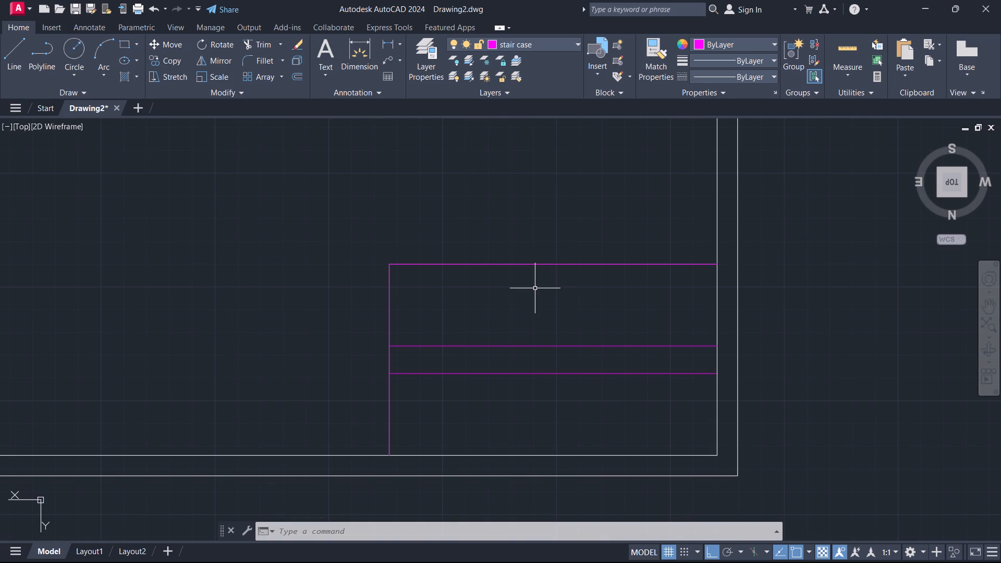
pyautogui.scroll(-1, 546, 292)
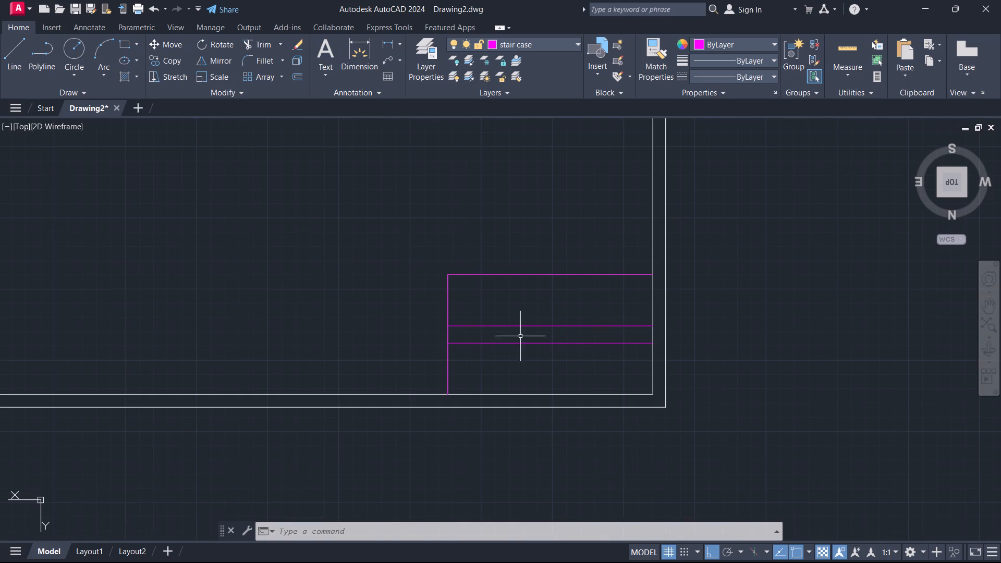
pyautogui.press('l')
pyautogui.press('Return')
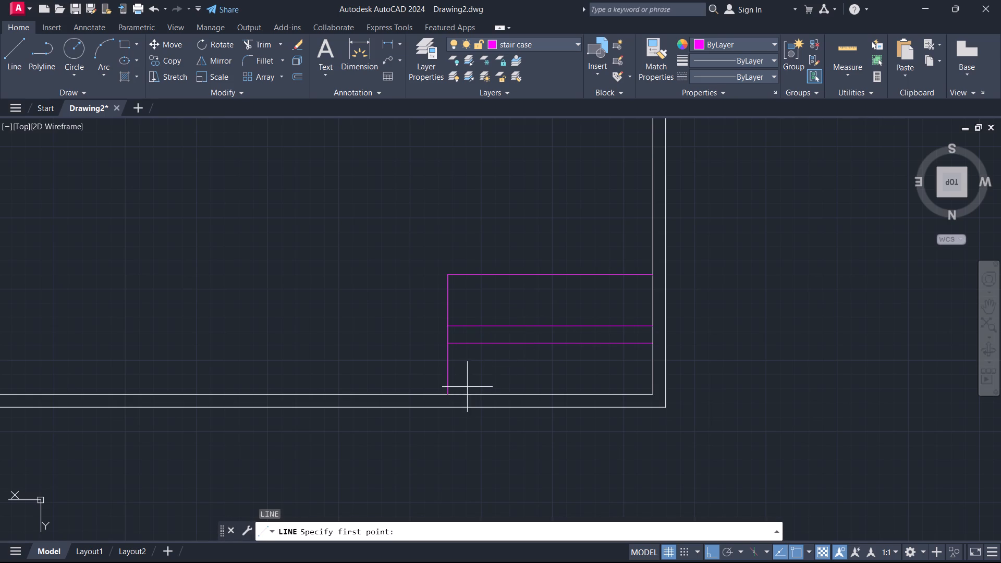
pyautogui.click(452, 395)
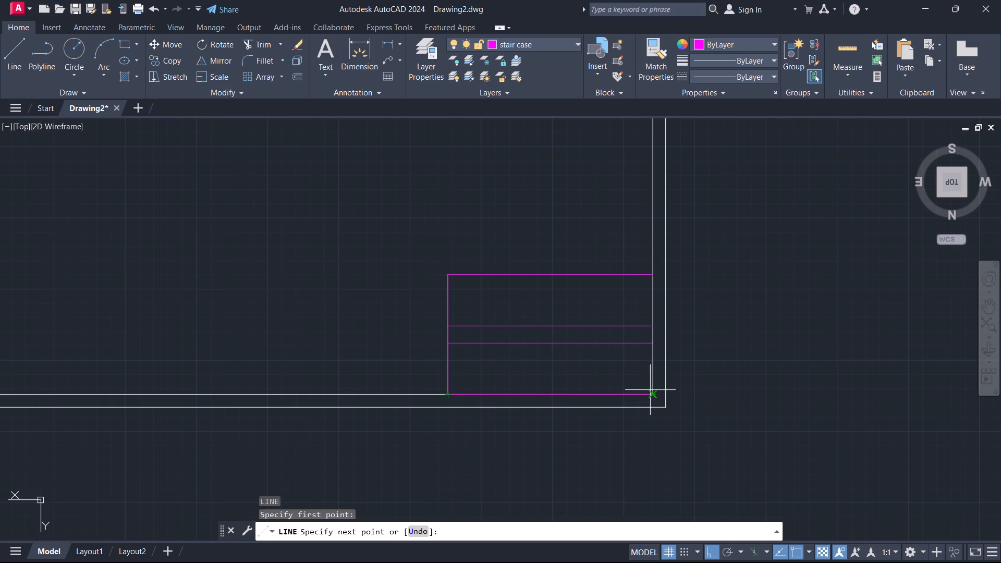
pyautogui.click(650, 390)
pyautogui.click(653, 277)
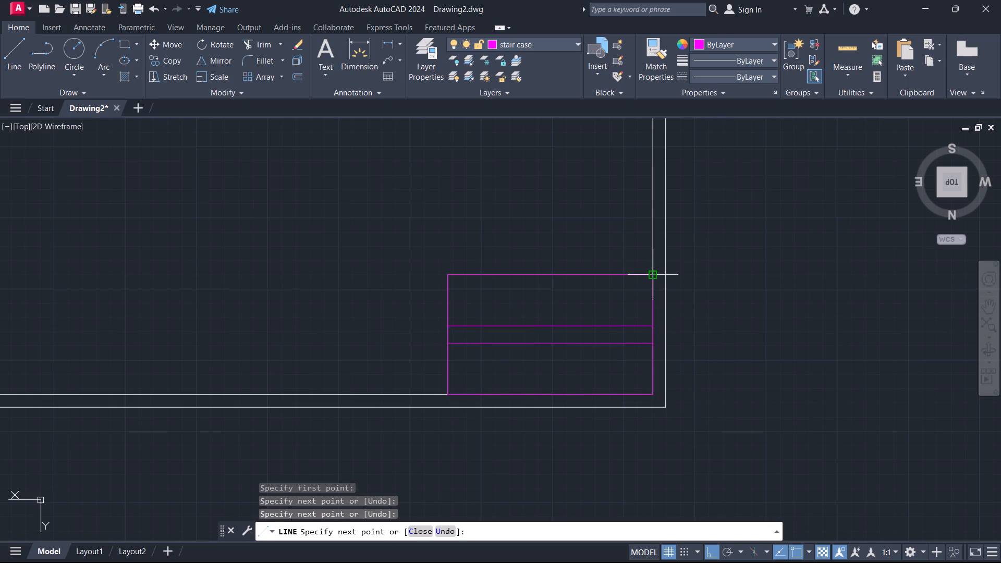
pyautogui.press('Escape')
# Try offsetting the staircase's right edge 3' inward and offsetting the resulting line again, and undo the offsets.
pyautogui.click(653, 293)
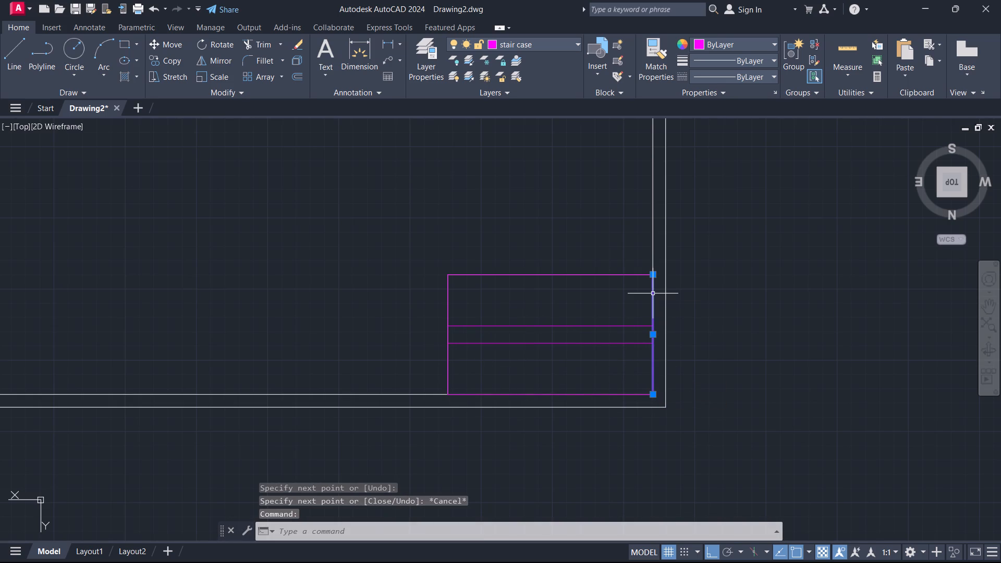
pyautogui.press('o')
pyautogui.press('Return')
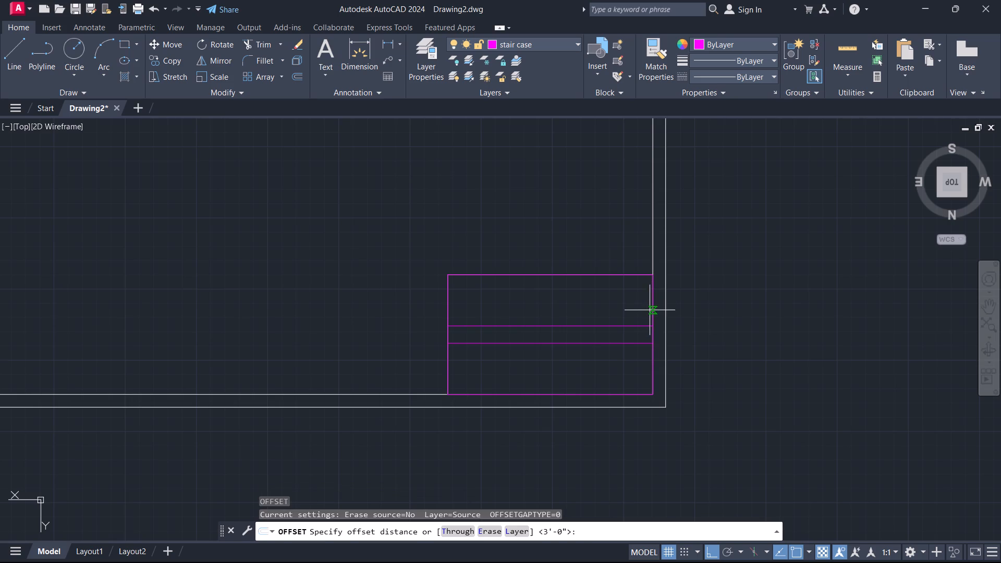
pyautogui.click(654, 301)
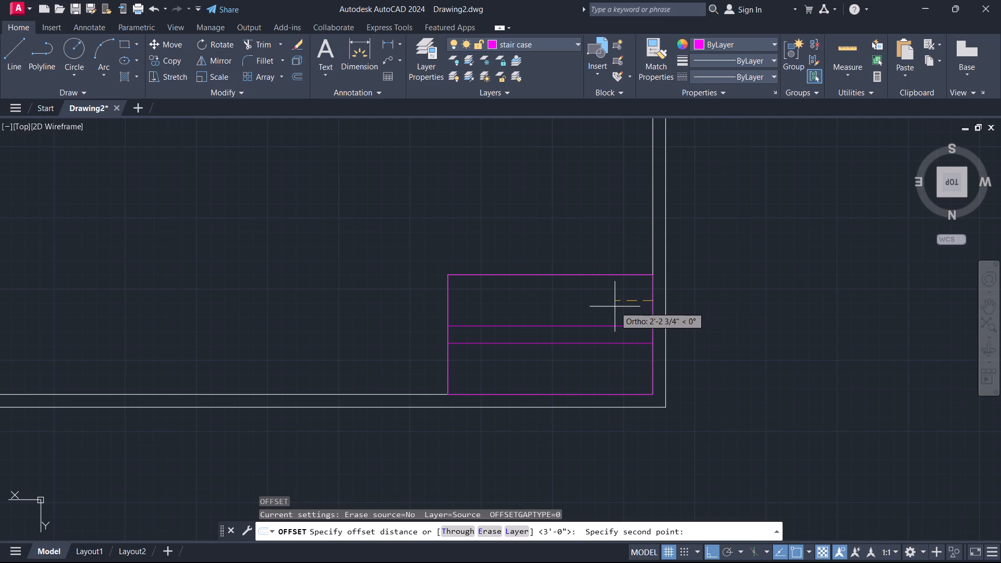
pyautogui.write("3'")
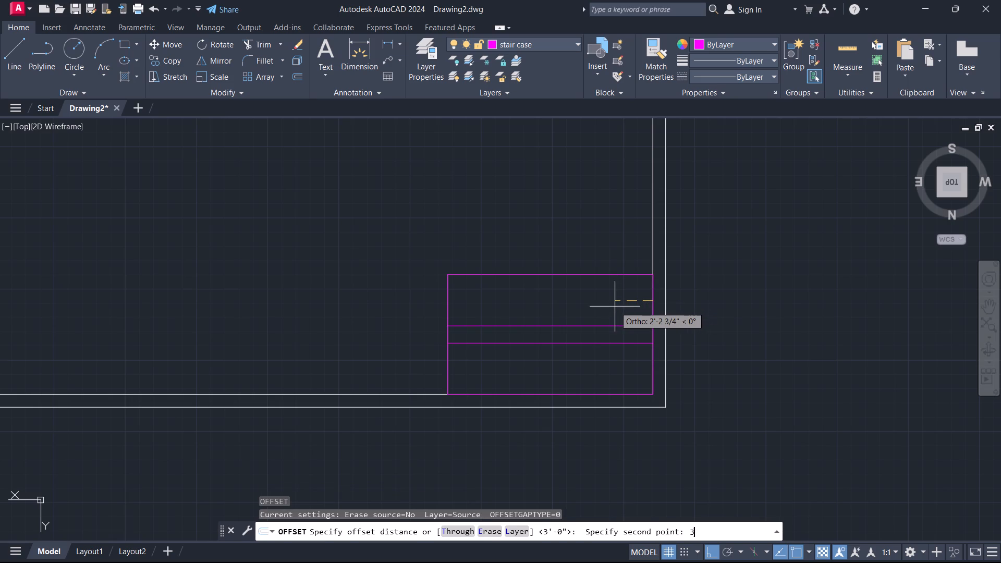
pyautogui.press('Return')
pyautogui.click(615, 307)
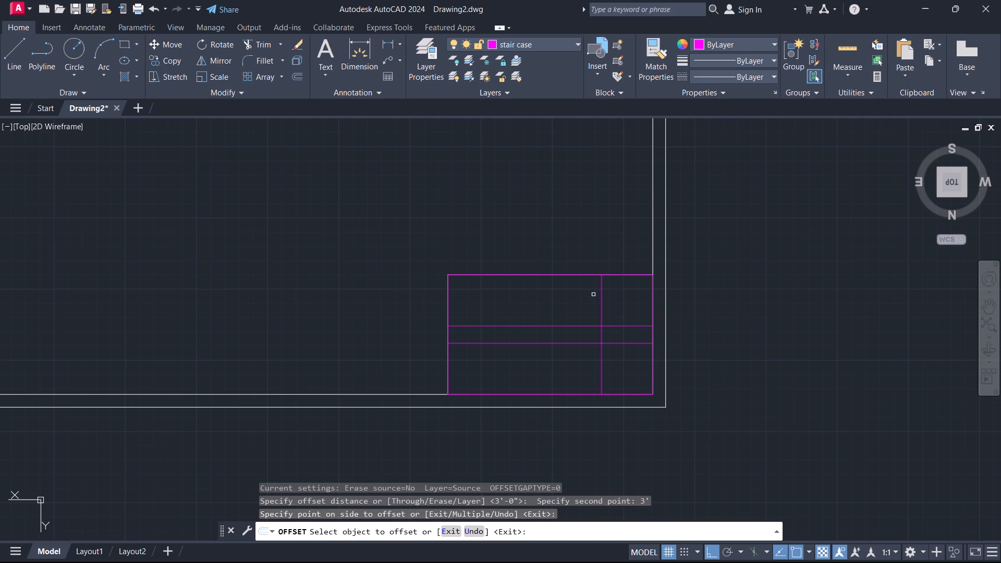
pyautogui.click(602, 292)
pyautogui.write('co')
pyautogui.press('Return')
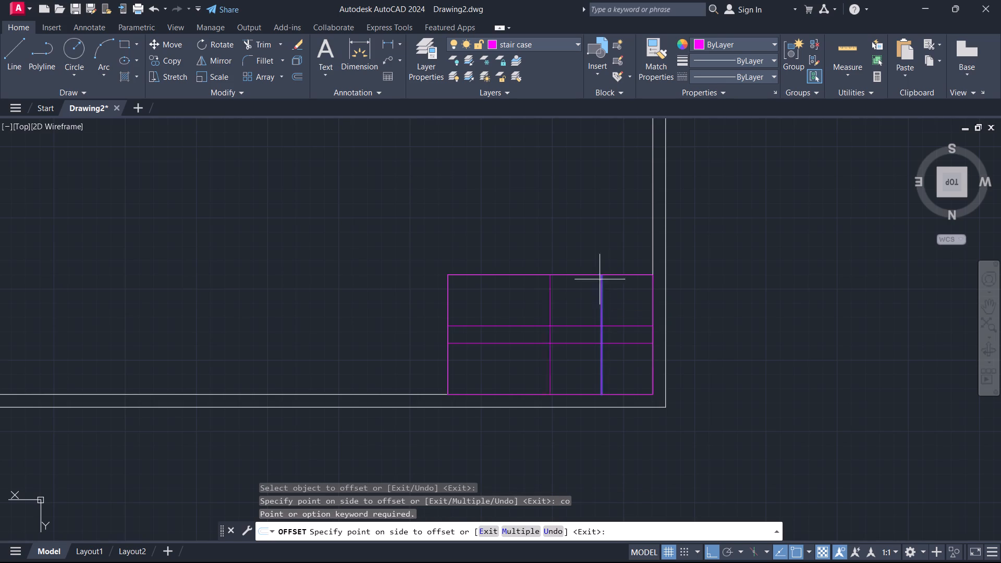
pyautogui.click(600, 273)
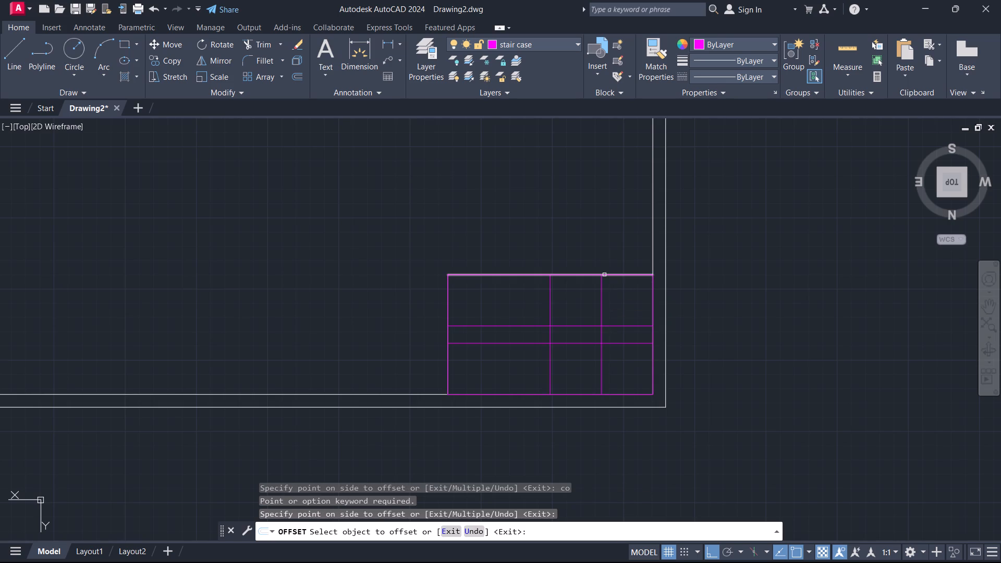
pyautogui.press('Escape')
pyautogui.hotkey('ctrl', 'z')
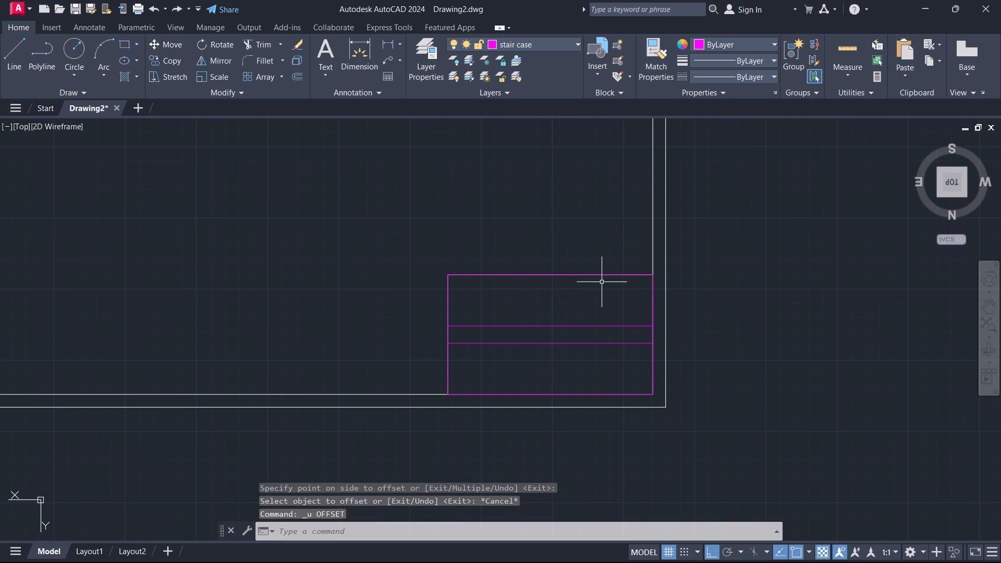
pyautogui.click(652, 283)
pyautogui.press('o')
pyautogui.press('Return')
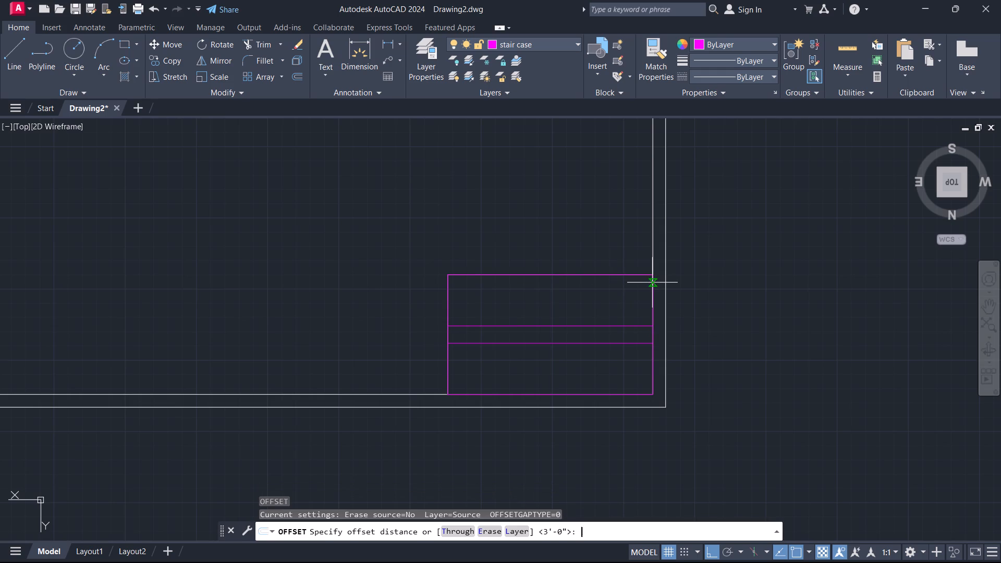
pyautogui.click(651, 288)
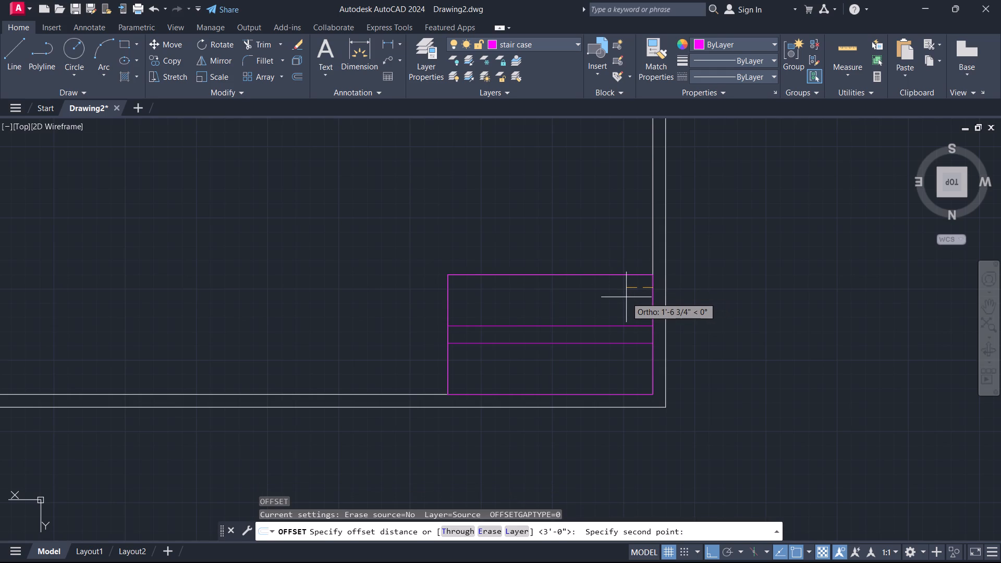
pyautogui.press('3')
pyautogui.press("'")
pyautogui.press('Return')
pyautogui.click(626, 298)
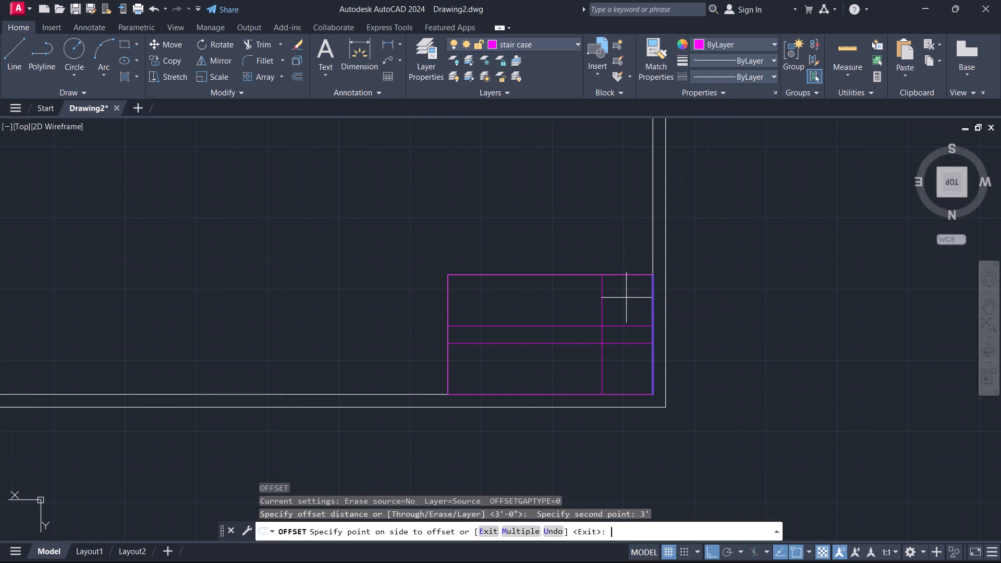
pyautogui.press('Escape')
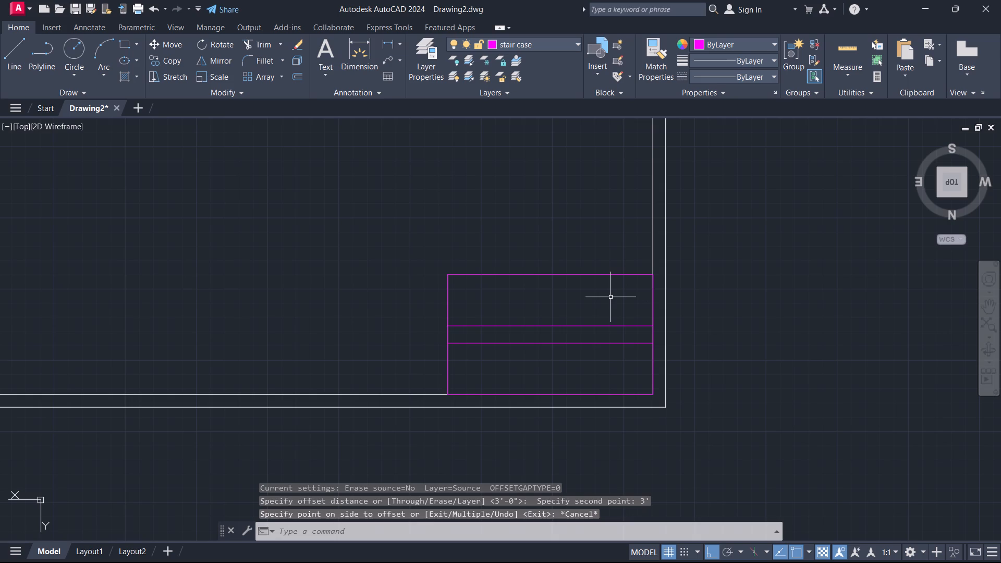
# Offset the staircase's right edge 3' inward to mark the landing.
pyautogui.click(653, 290)
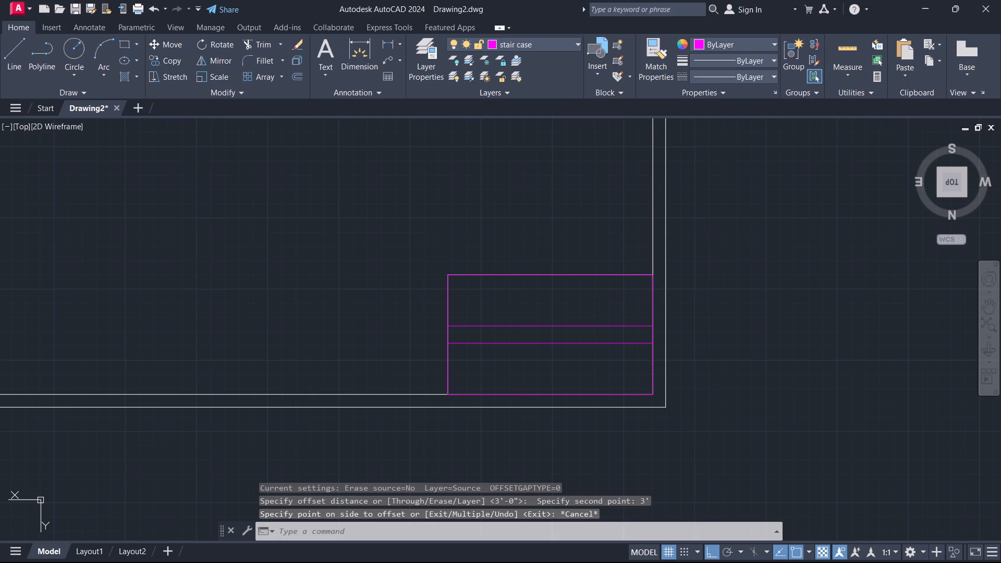
pyautogui.press('o')
pyautogui.press('Return')
pyautogui.click(653, 290)
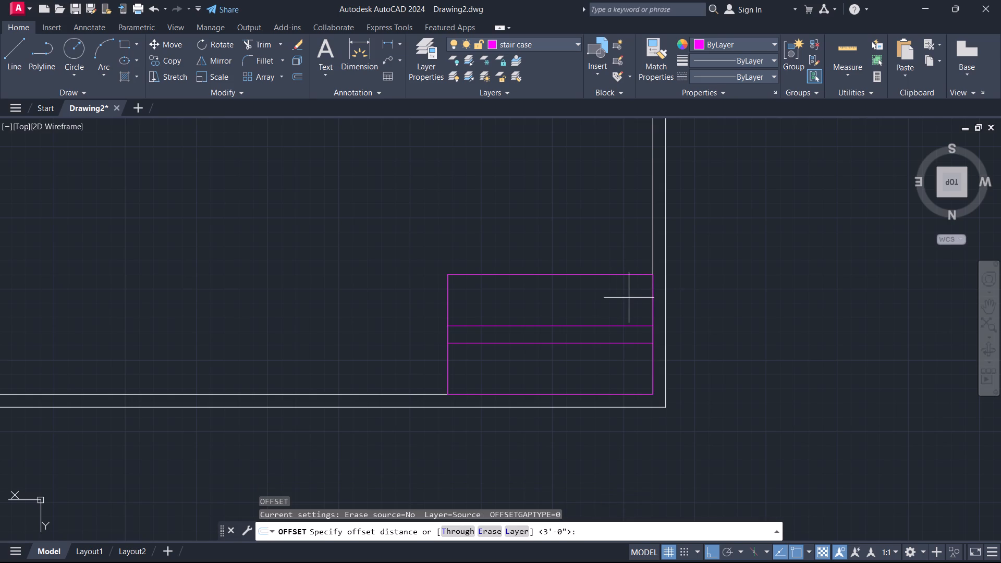
pyautogui.click(650, 296)
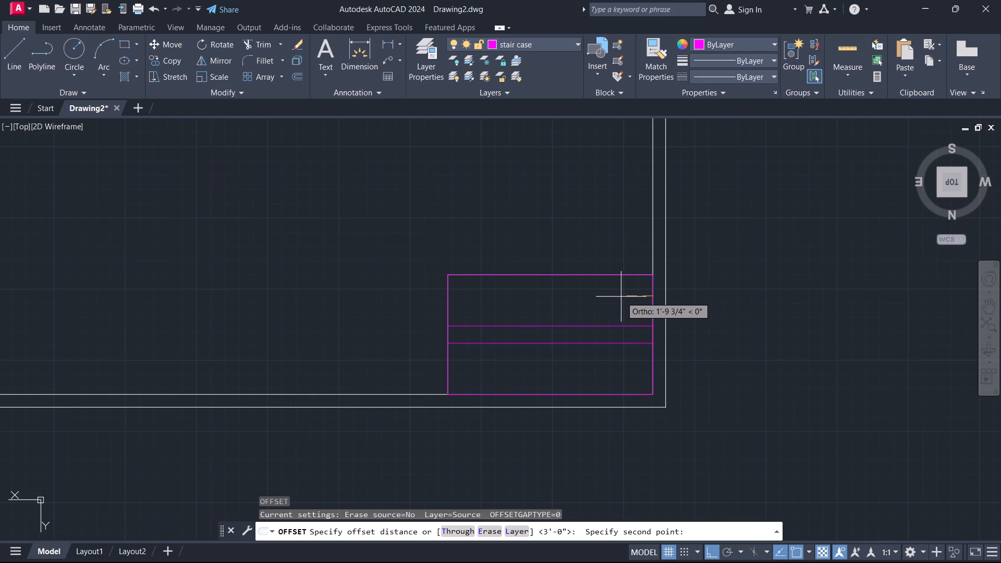
pyautogui.write("3'")
pyautogui.press('Return')
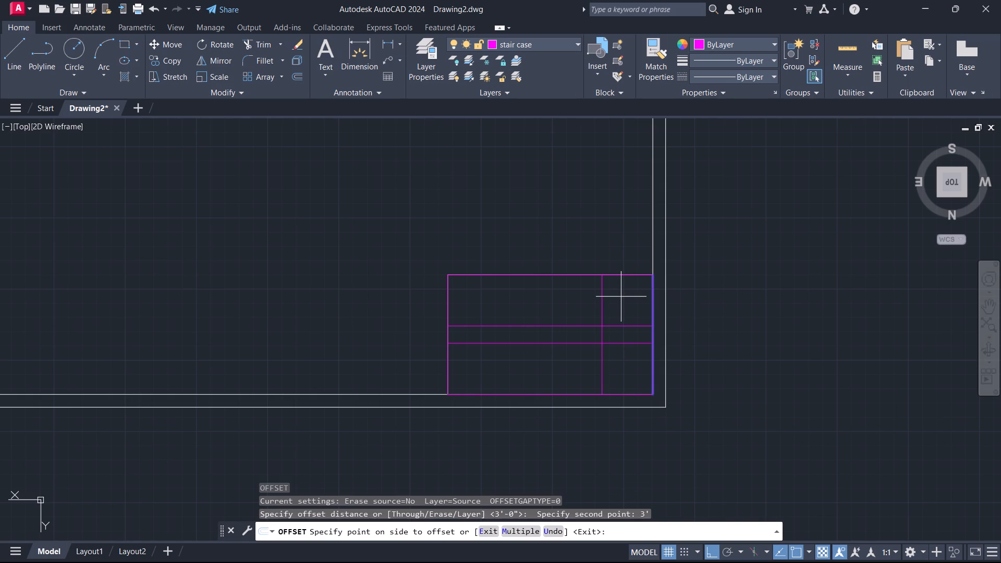
pyautogui.click(621, 297)
pyautogui.click(566, 302)
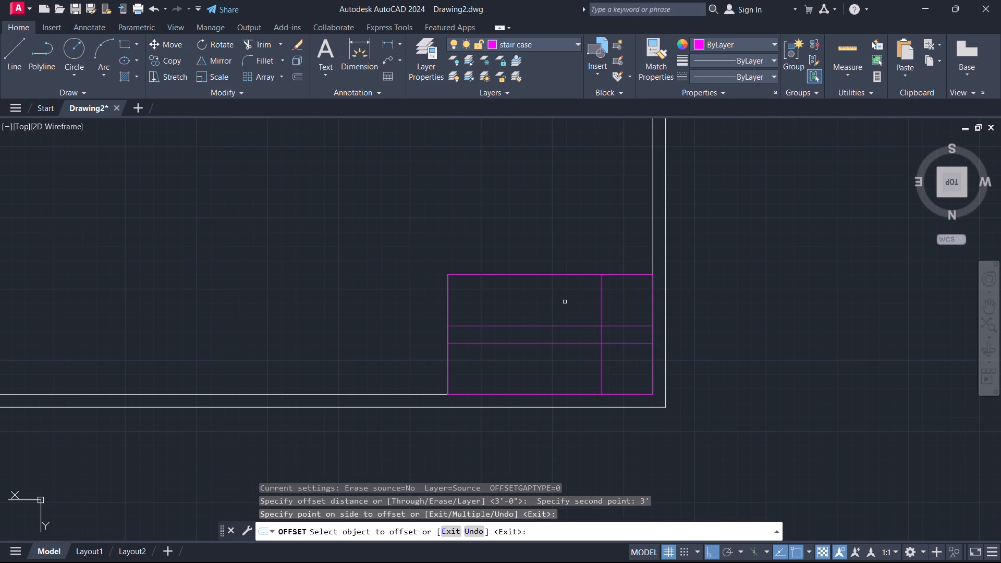
# Copy the landing line as an array of 11 items fitted between the landing and the staircase's left edge to form the treads.
pyautogui.click(602, 295)
pyautogui.press('Escape')
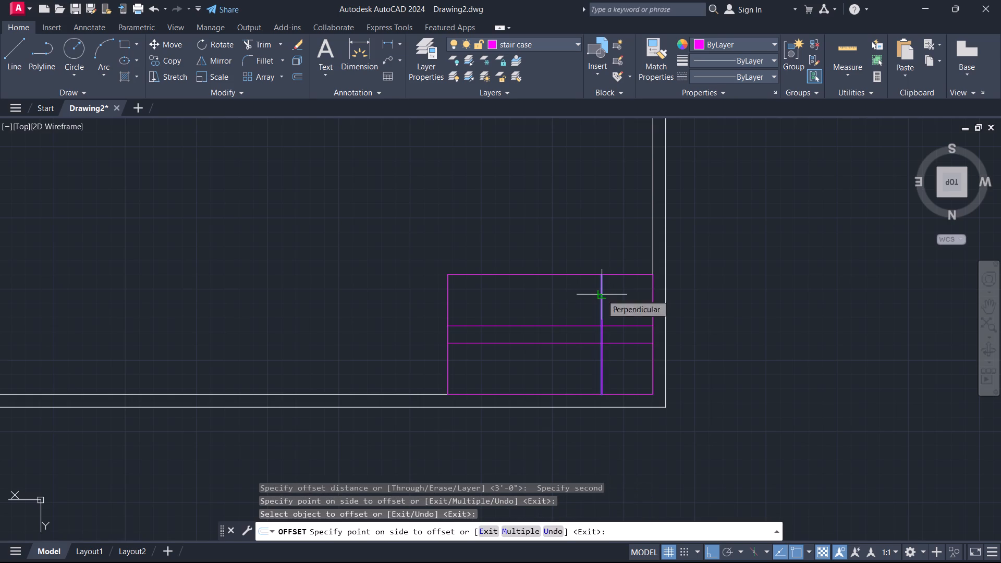
pyautogui.write('co')
pyautogui.press('Return')
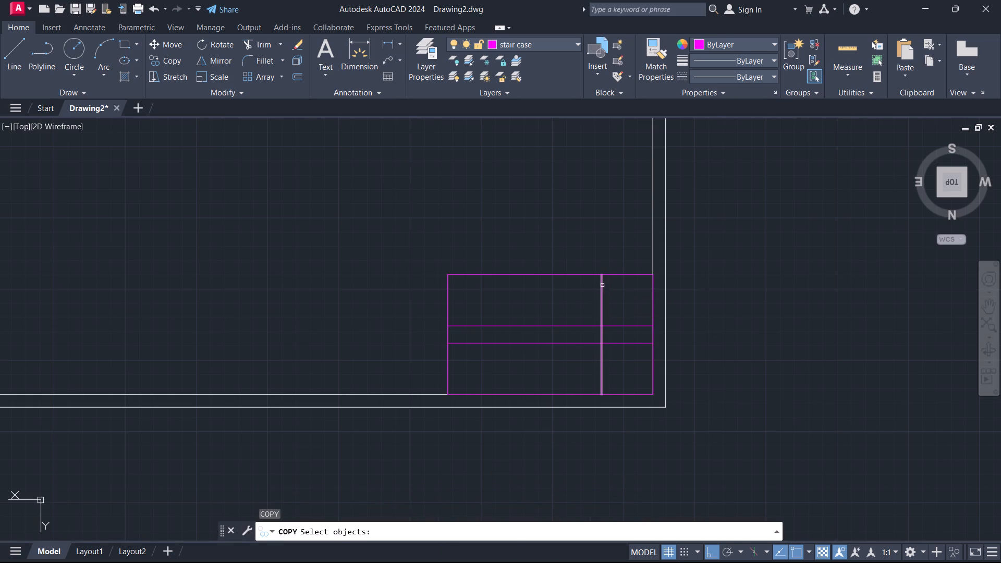
pyautogui.click(603, 279)
pyautogui.press('Return')
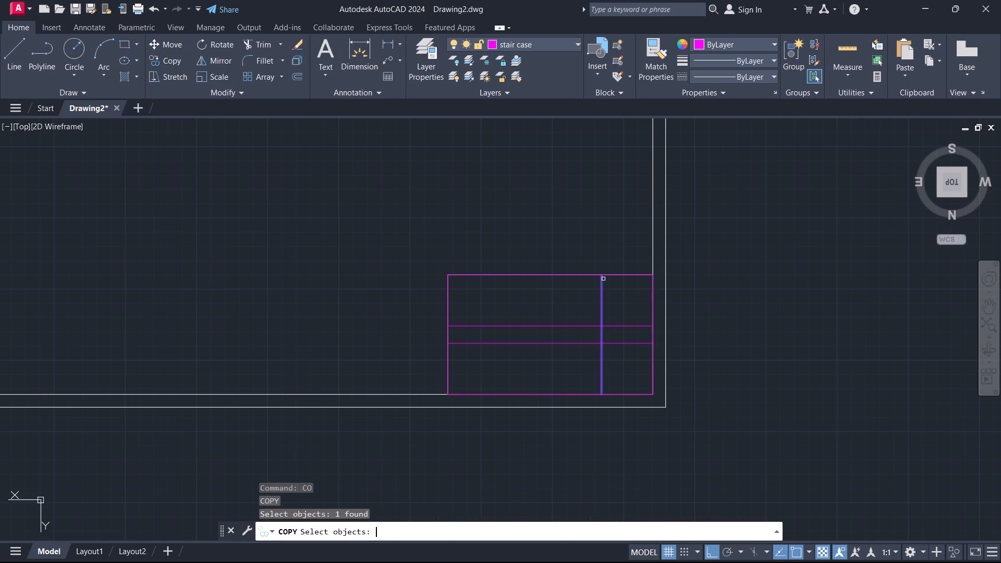
pyautogui.scroll(1, 604, 274)
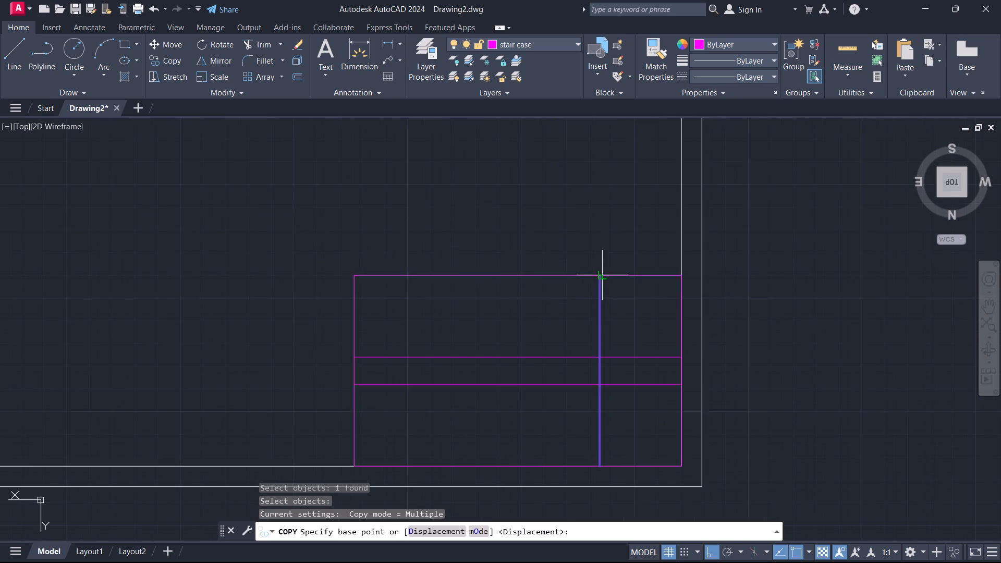
pyautogui.scroll(1, 604, 274)
pyautogui.click(596, 276)
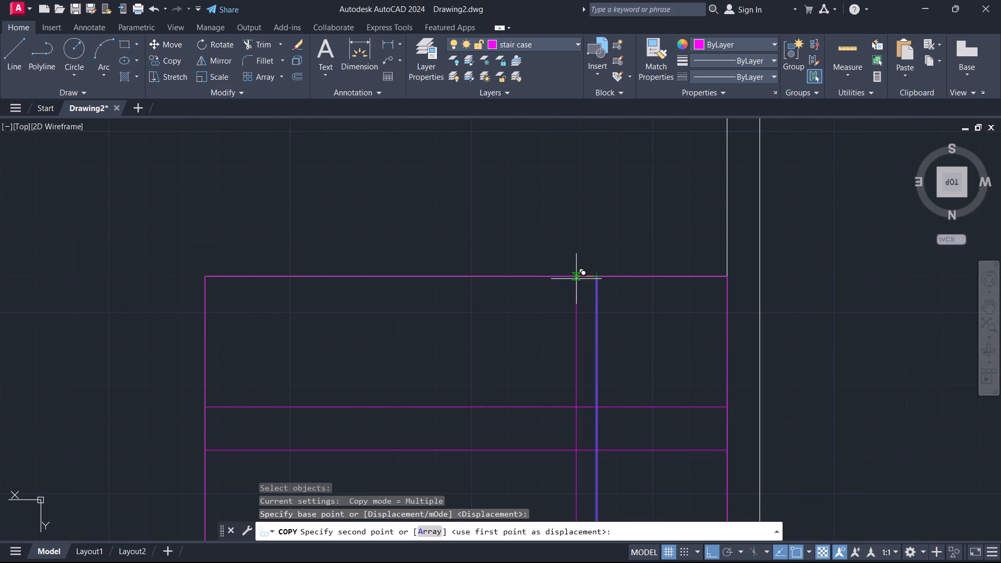
pyautogui.press('a')
pyautogui.press('Return')
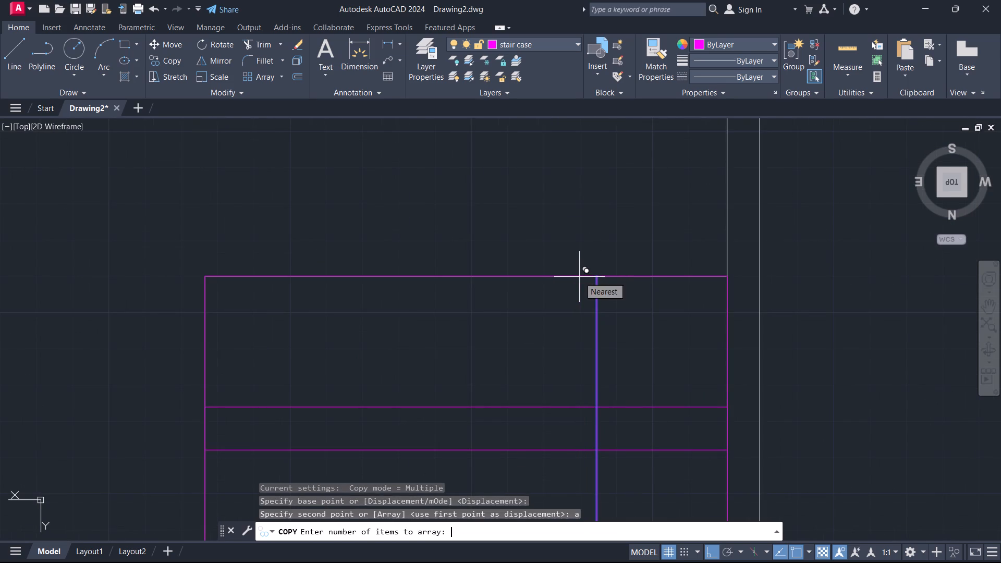
pyautogui.write('11')
pyautogui.press('Return')
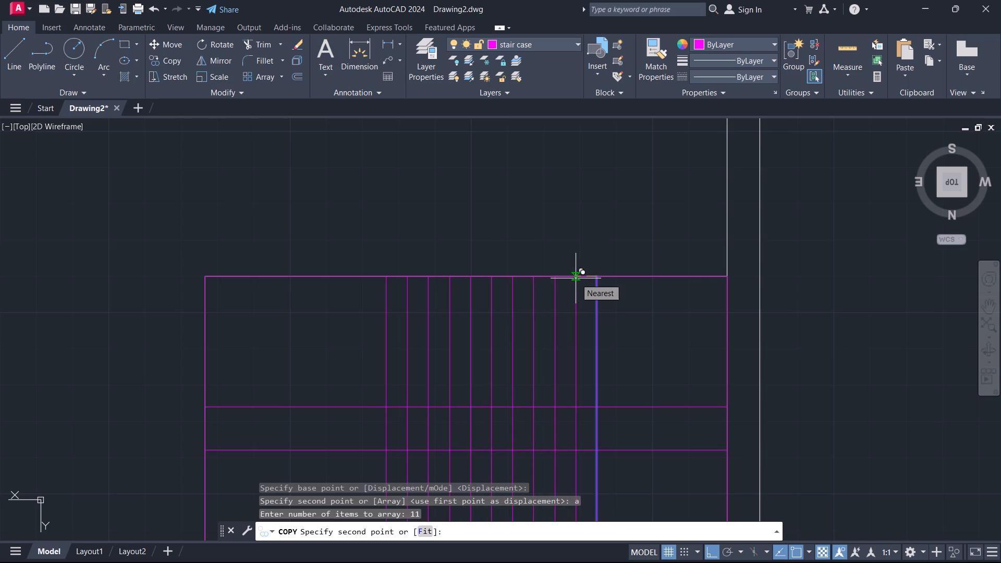
pyautogui.press('f')
pyautogui.press('Return')
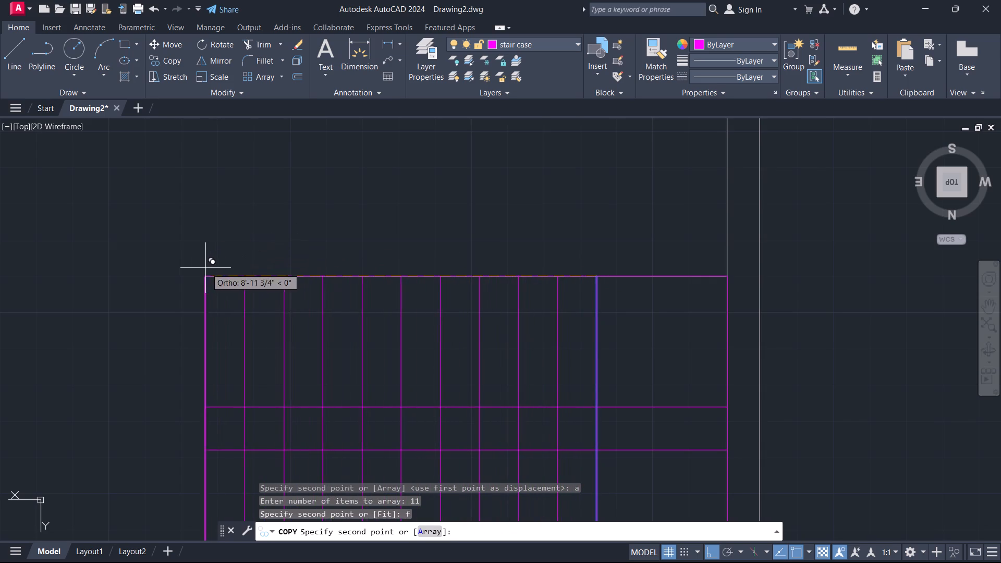
pyautogui.click(204, 274)
pyautogui.press('Escape')
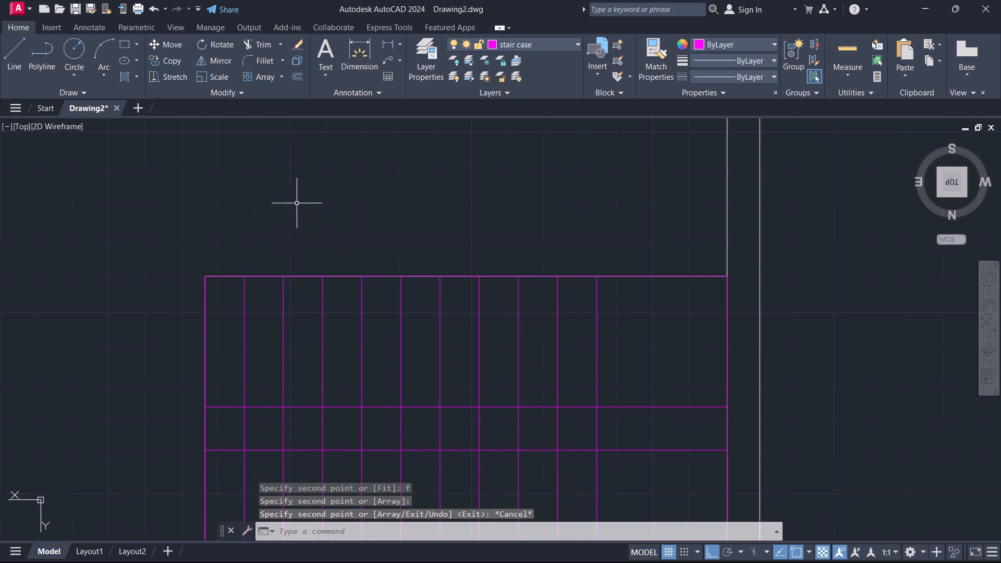
# Trim the two horizontal flight lines where they cross the landing.
pyautogui.scroll(-1, 386, 186)
pyautogui.scroll(-1, 479, 206)
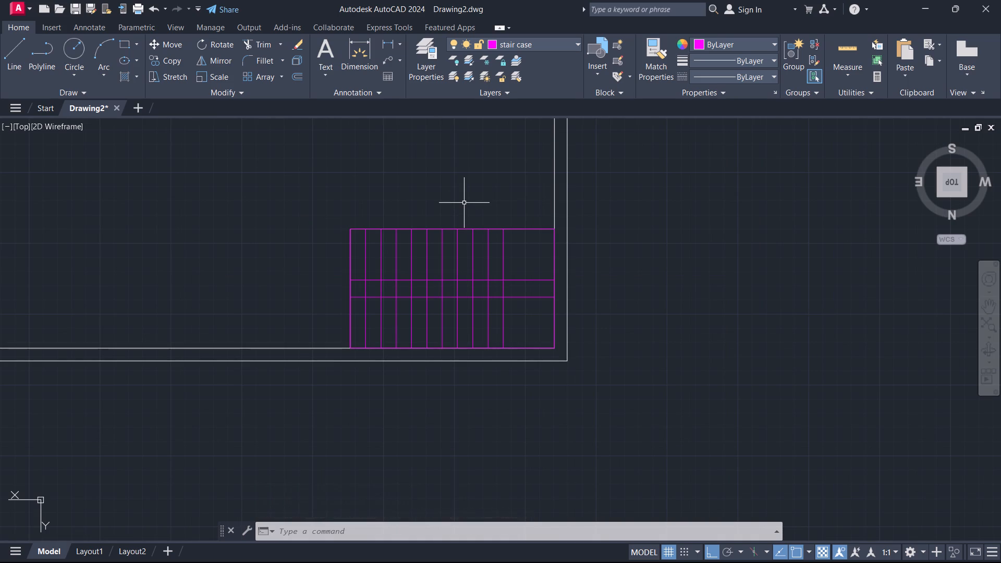
pyautogui.scroll(-1, 464, 203)
pyautogui.scroll(1, 498, 240)
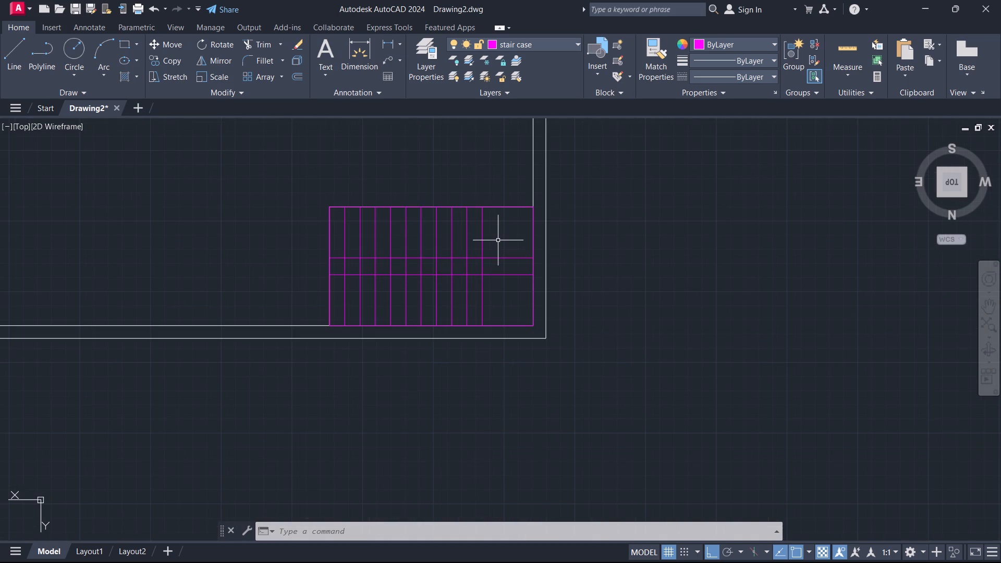
pyautogui.write('tr')
pyautogui.press('Return')
pyautogui.moveTo(505, 247); pyautogui.dragTo(502, 297)
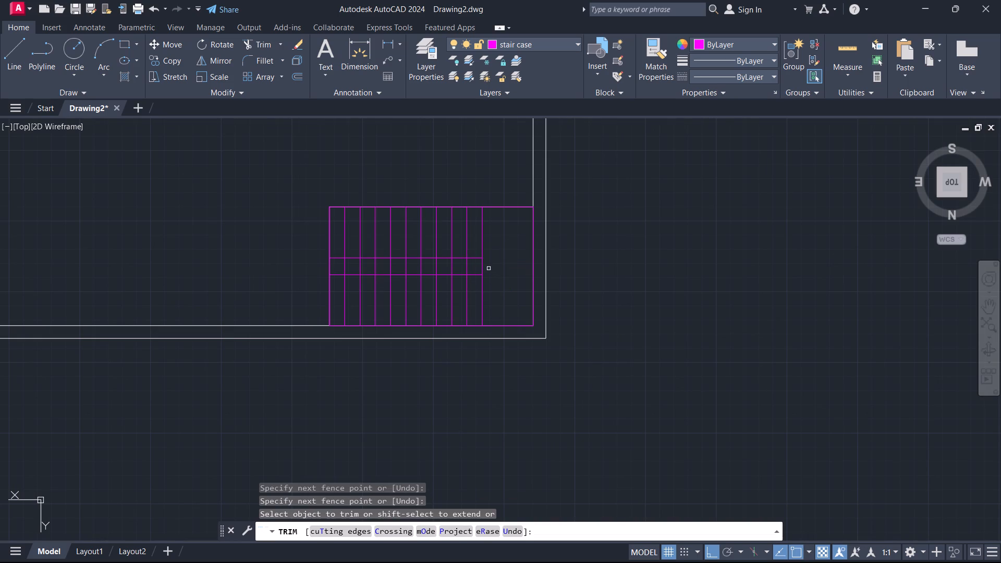
pyautogui.moveTo(489, 268); pyautogui.dragTo(483, 268)
# Trim the tread lines and the staircase's left edge out of the gap between the two flights.
pyautogui.moveTo(321, 263); pyautogui.dragTo(451, 266)
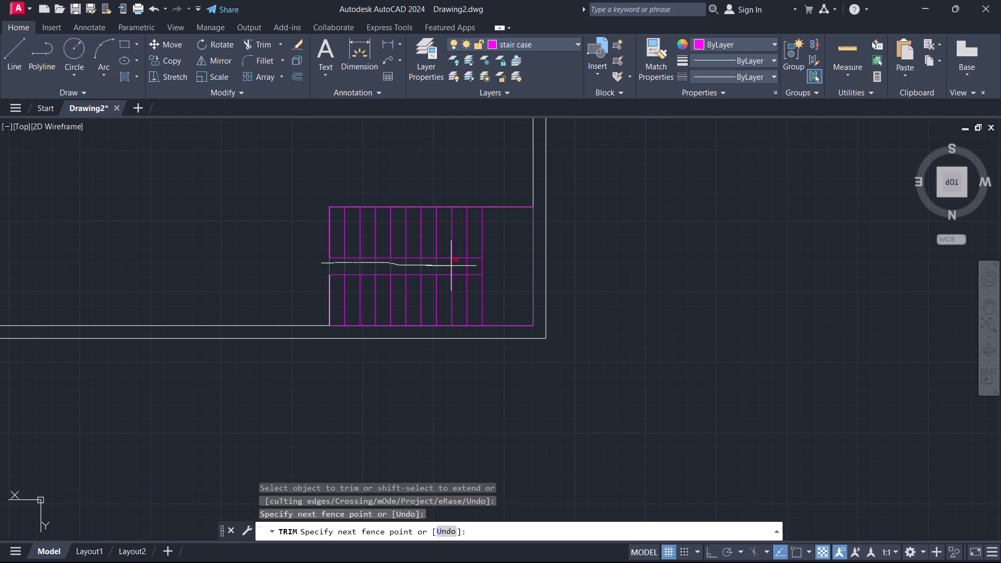
pyautogui.moveTo(451, 266); pyautogui.dragTo(475, 268)
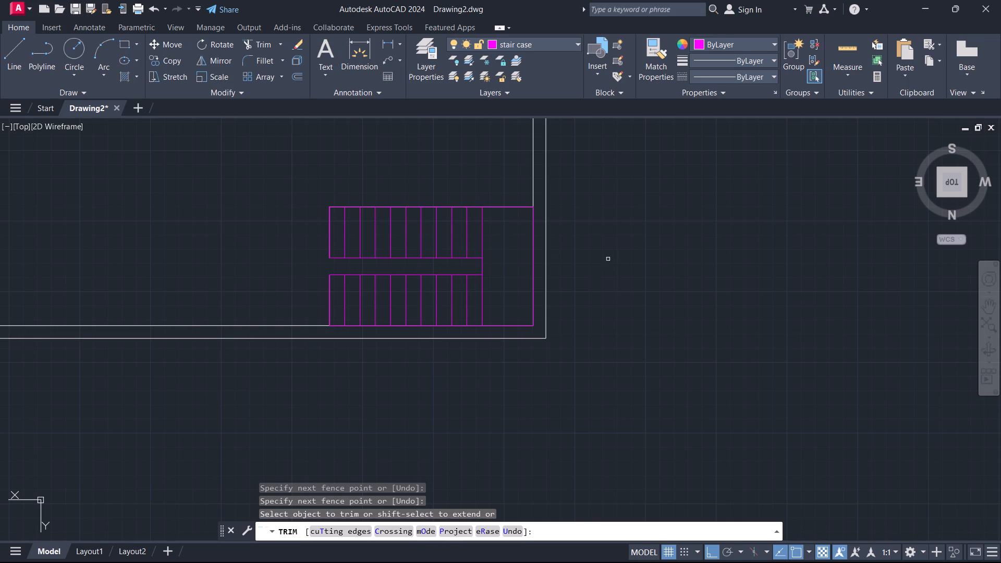
pyautogui.scroll(-1, 614, 261)
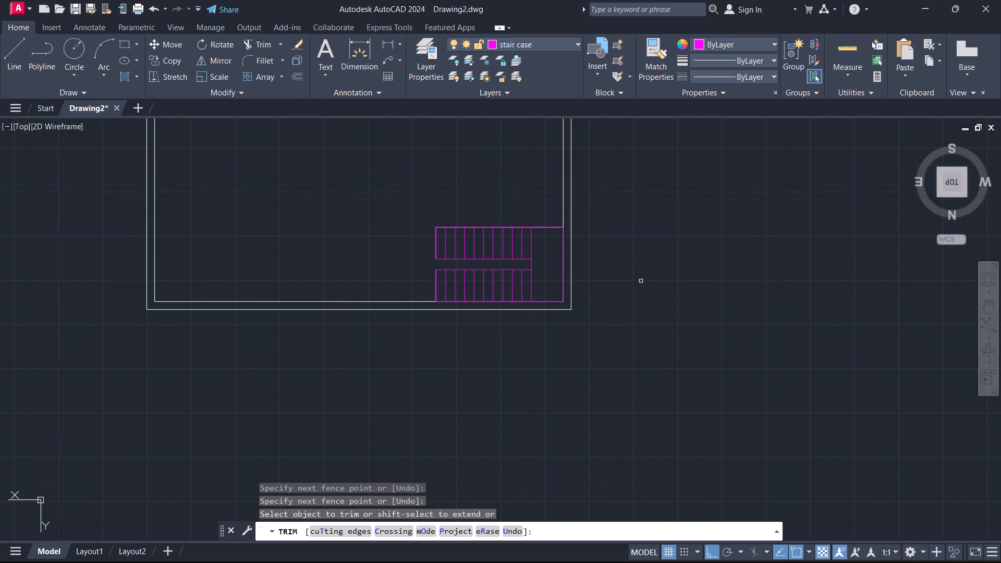
pyautogui.press('Escape')
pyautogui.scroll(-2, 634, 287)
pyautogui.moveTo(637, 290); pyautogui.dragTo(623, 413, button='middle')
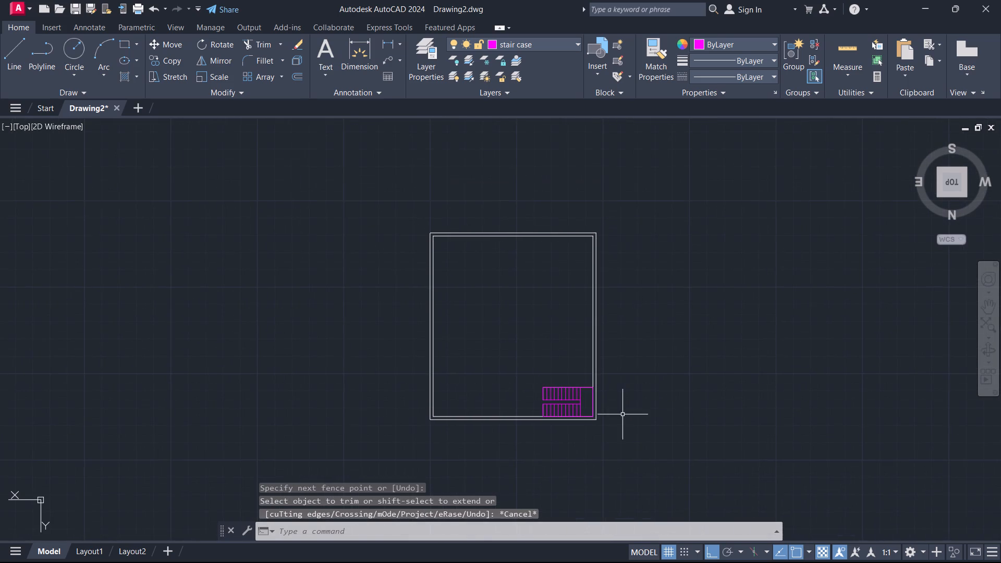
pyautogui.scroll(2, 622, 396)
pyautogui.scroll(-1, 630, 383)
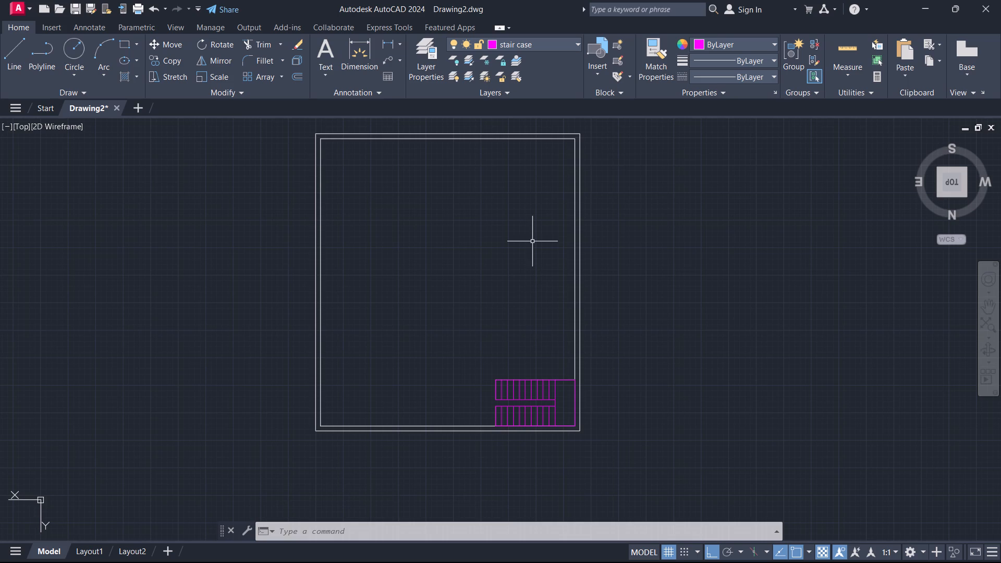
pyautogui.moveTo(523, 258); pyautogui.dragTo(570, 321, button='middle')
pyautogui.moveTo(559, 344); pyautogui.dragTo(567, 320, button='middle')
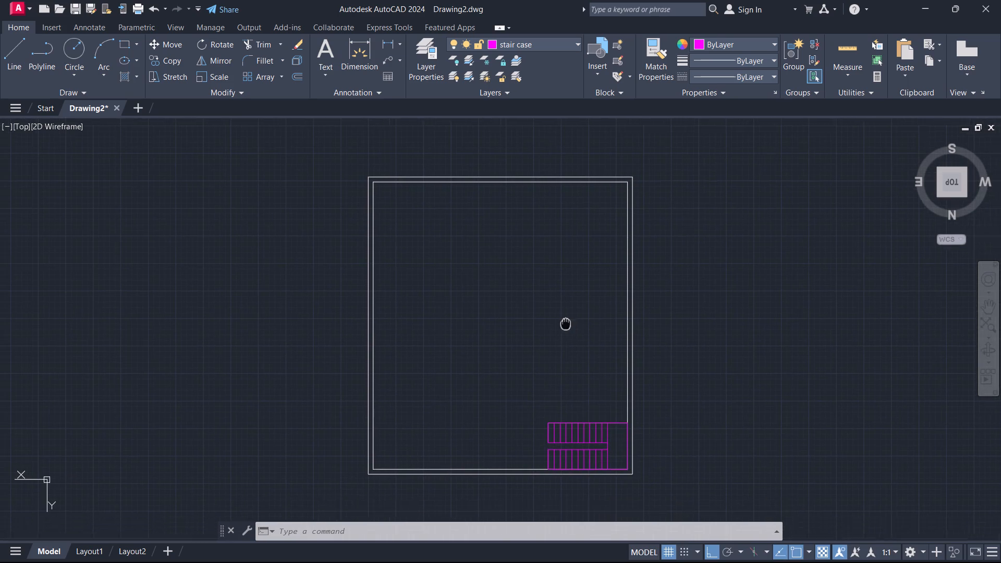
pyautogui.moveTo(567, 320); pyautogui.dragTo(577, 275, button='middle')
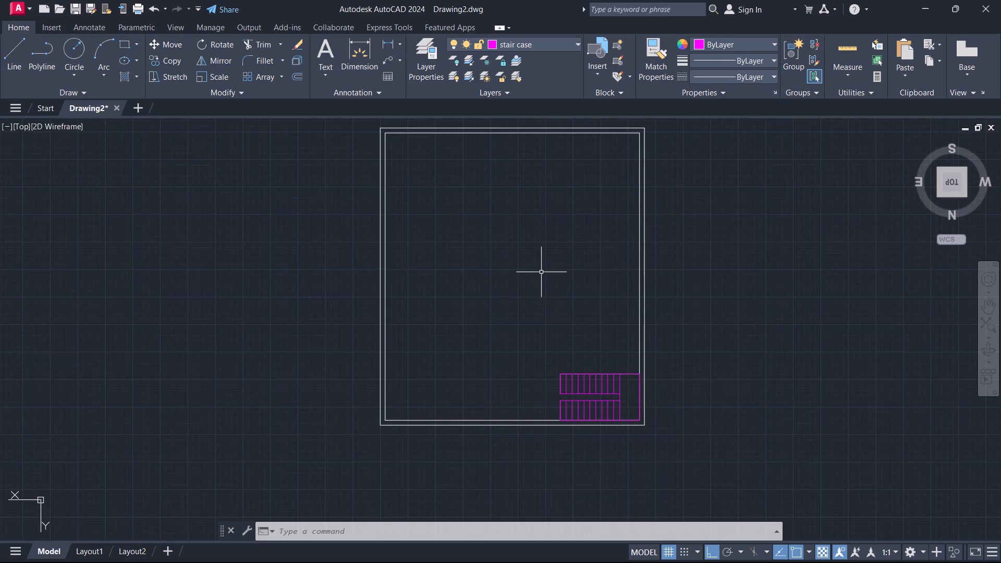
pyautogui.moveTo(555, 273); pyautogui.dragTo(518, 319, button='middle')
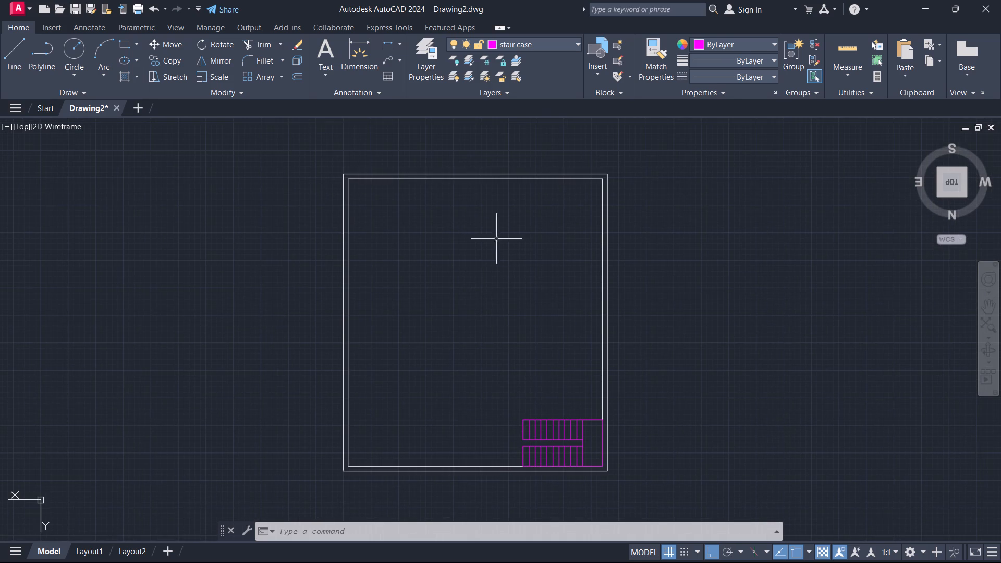
# Make the walls layer the current layer.
pyautogui.click(559, 43)
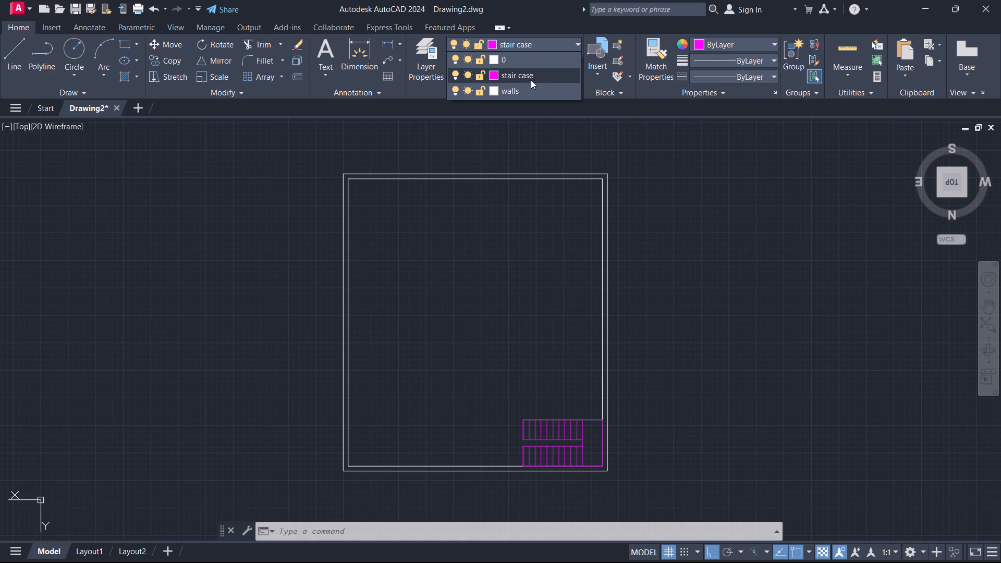
pyautogui.click(530, 85)
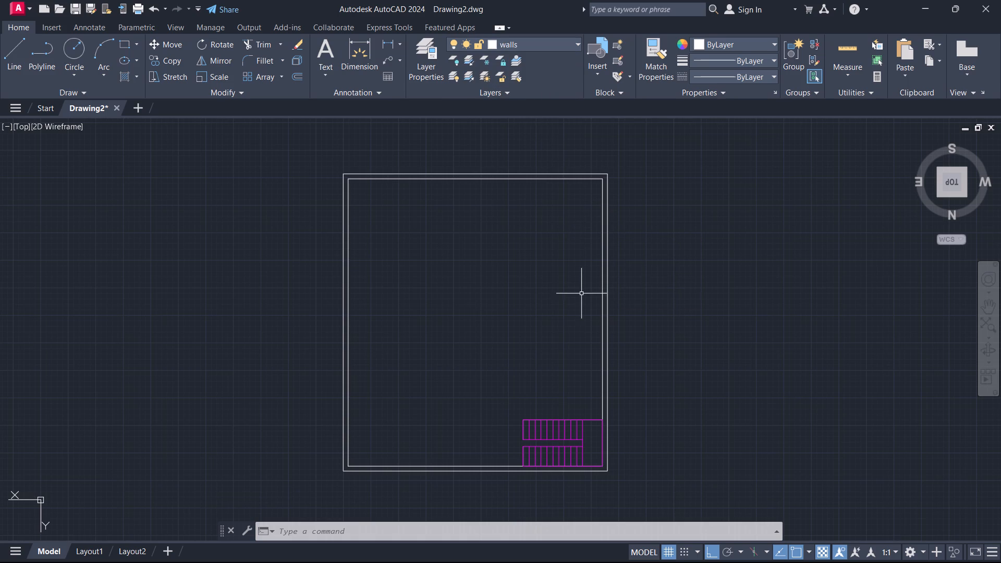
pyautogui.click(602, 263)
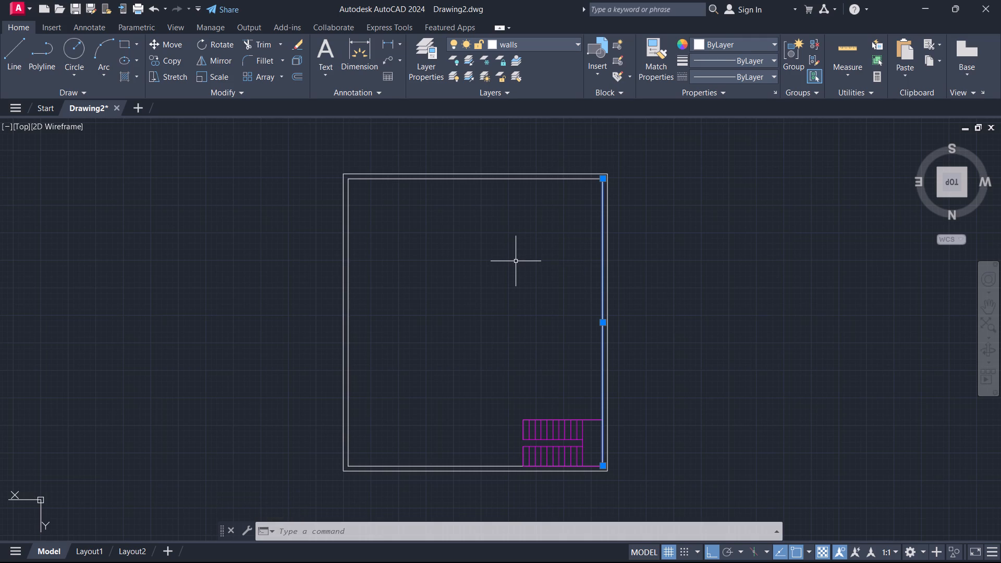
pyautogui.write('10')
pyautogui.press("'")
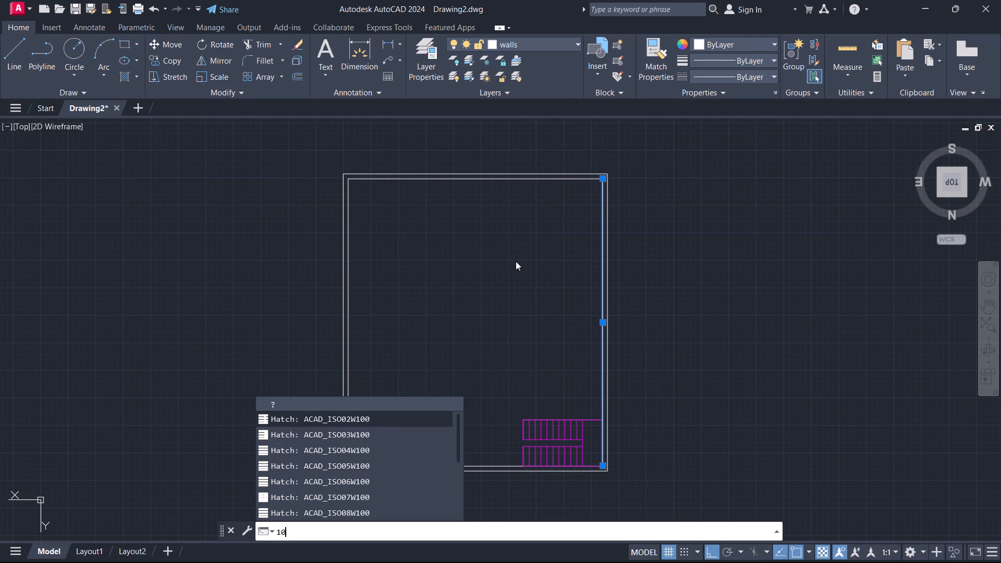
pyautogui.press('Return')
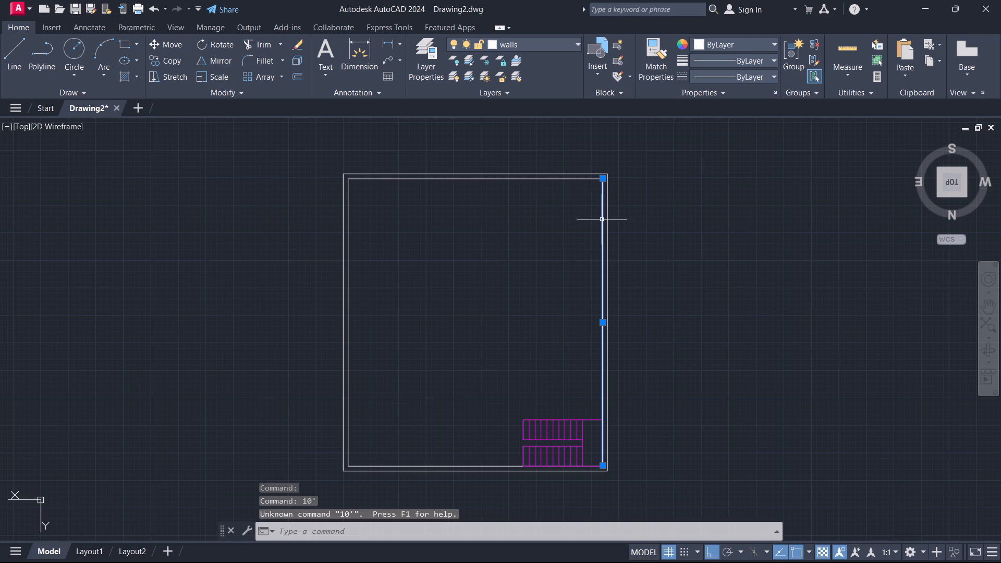
# Offset the inner line of the right exterior wall 10' into the building.
pyautogui.click(603, 219)
pyautogui.press('o')
pyautogui.press('Return')
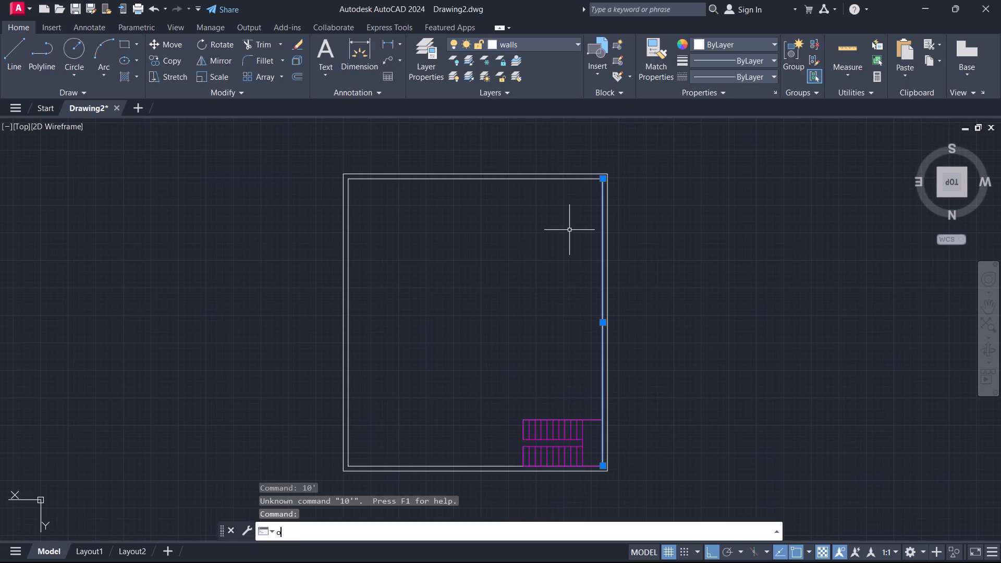
pyautogui.click(602, 238)
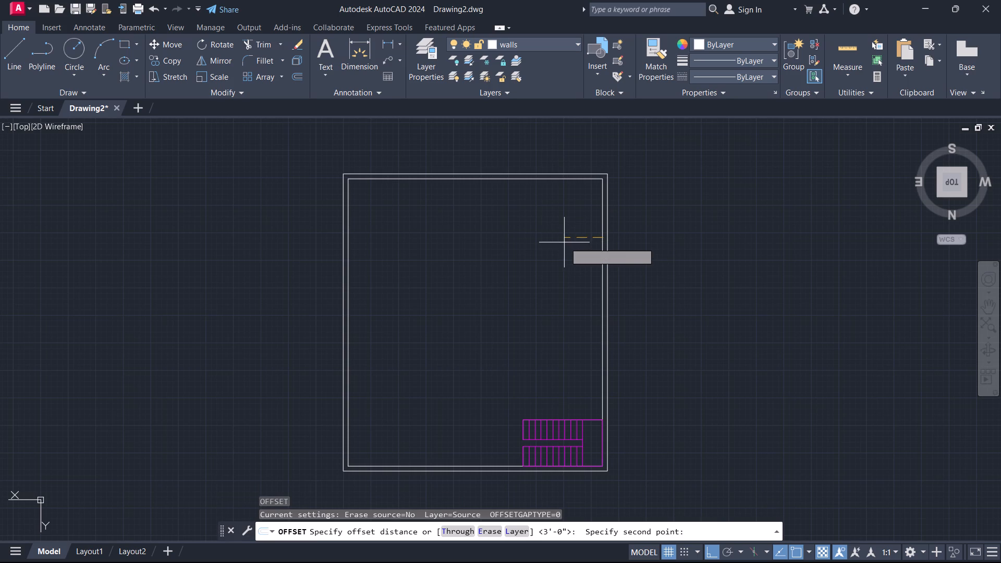
pyautogui.write("10'")
pyautogui.press('Return')
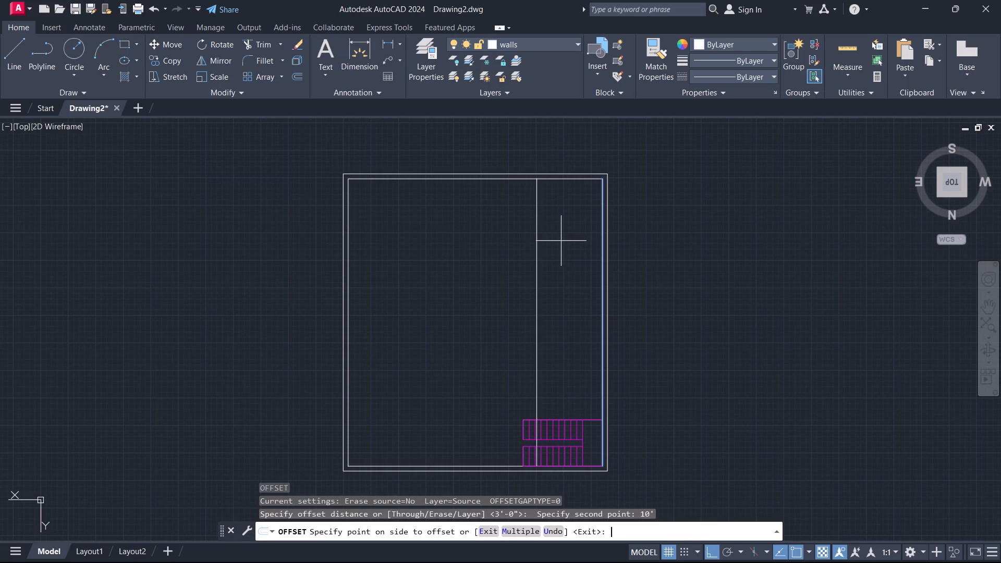
pyautogui.click(561, 241)
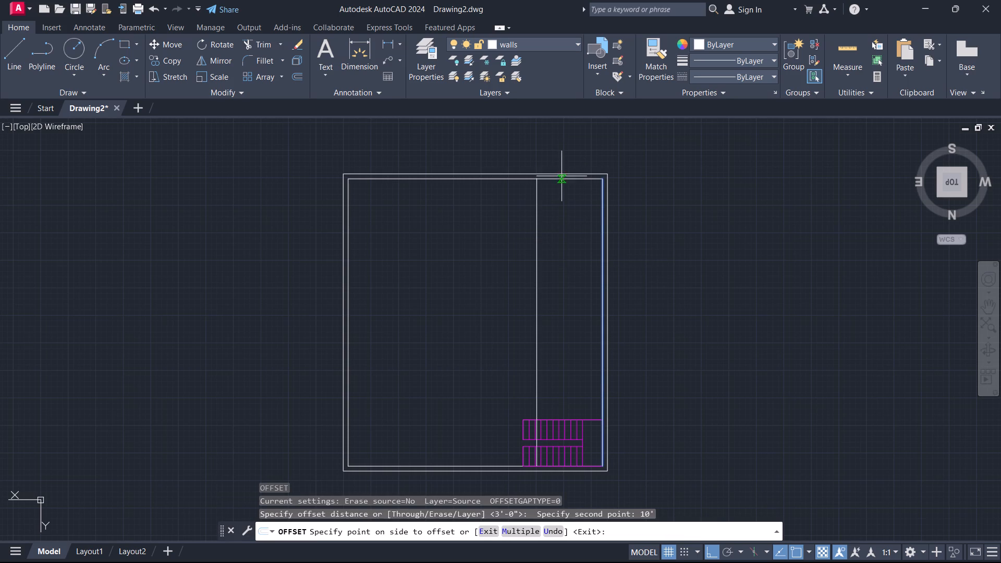
pyautogui.scroll(3, 556, 178)
pyautogui.click(552, 184)
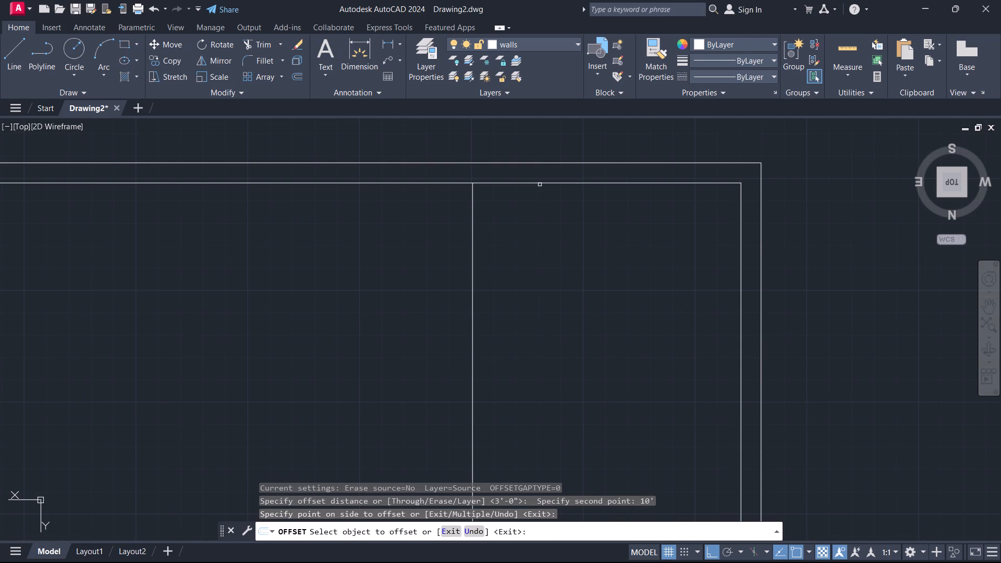
# Offset the inner line of the top exterior wall 10' into the building.
pyautogui.click(541, 182)
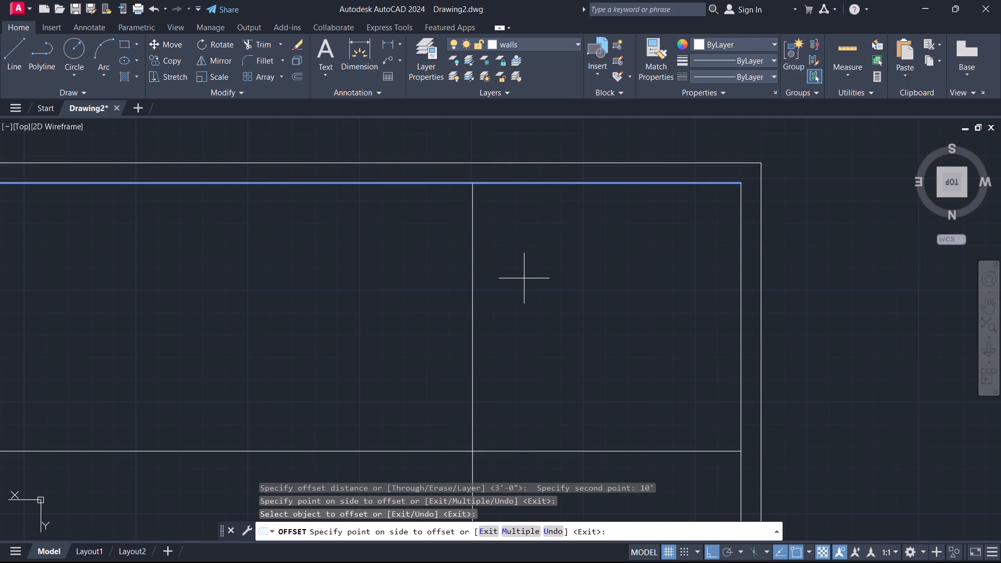
pyautogui.click(524, 278)
pyautogui.scroll(-2, 524, 278)
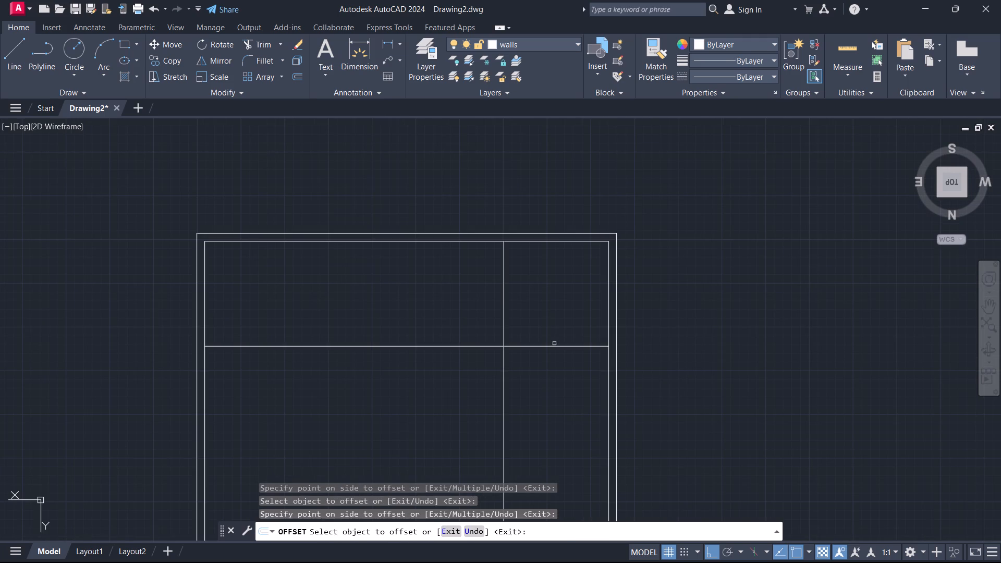
# Offset the horizontal room line 10' further toward the staircase.
pyautogui.click(550, 347)
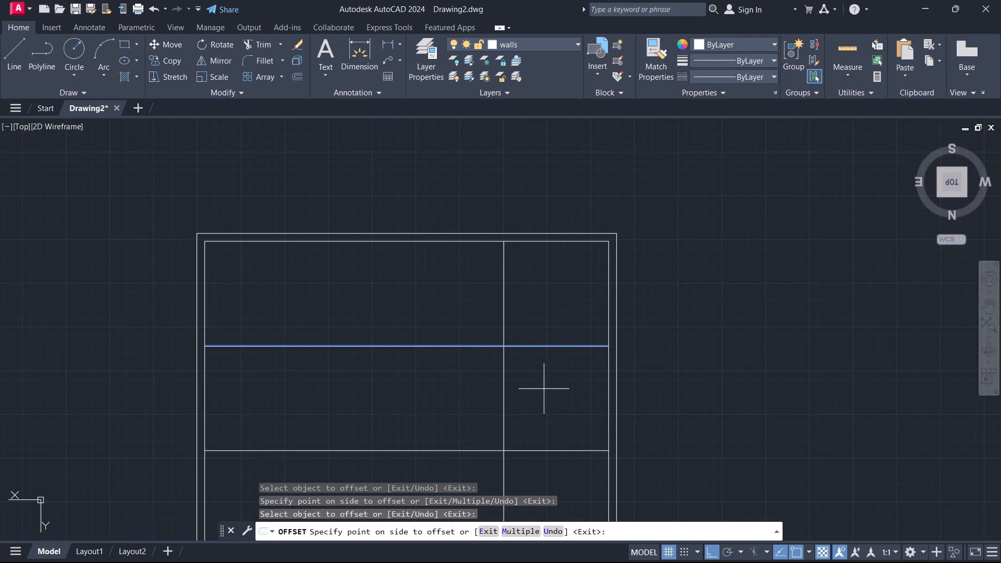
pyautogui.click(544, 389)
pyautogui.moveTo(541, 378); pyautogui.dragTo(556, 289, button='middle')
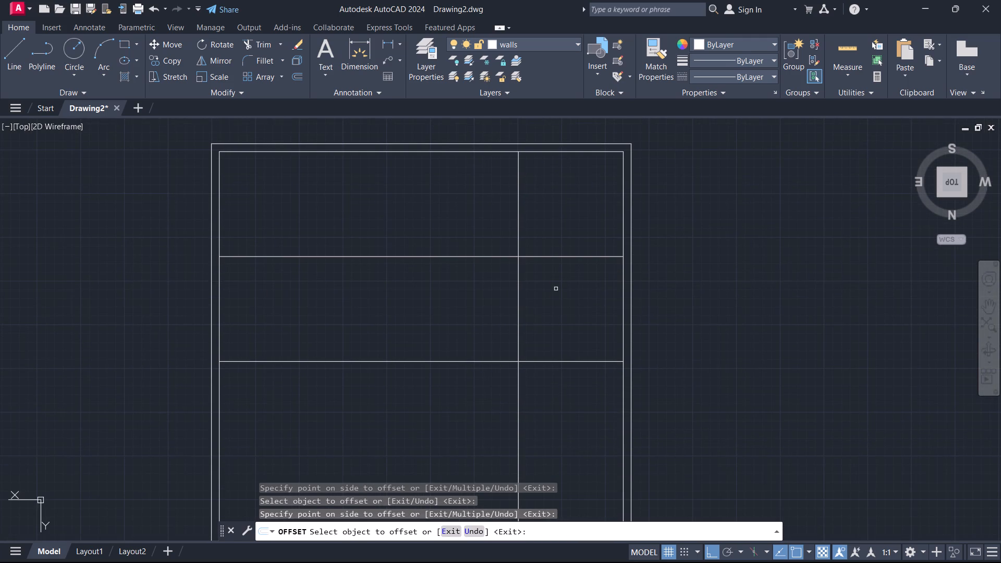
pyautogui.scroll(-1, 556, 289)
pyautogui.press('Escape')
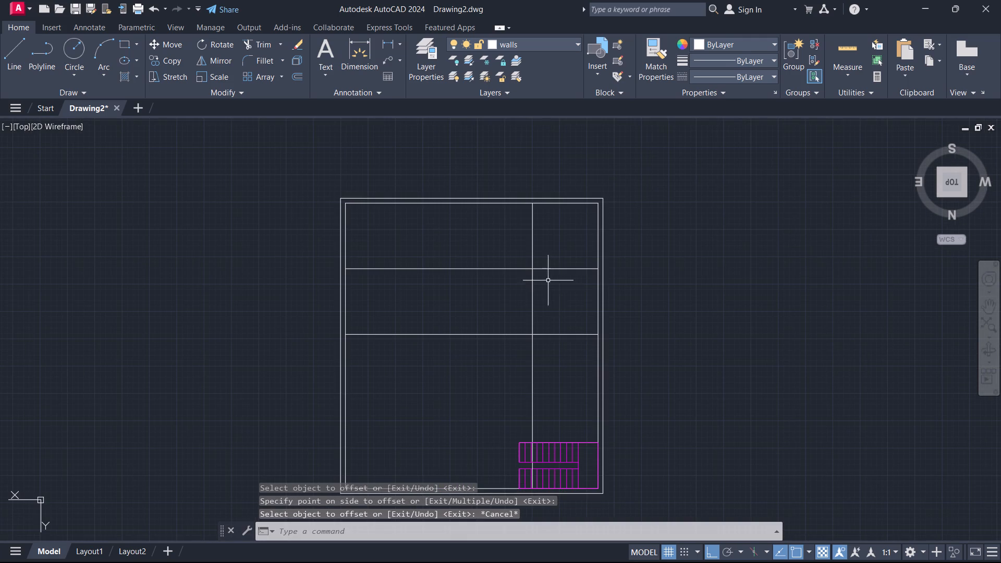
# Trim away the part of the vertical room line that runs below the lower horizontal room line.
pyautogui.scroll(3, 546, 276)
pyautogui.scroll(-1, 546, 276)
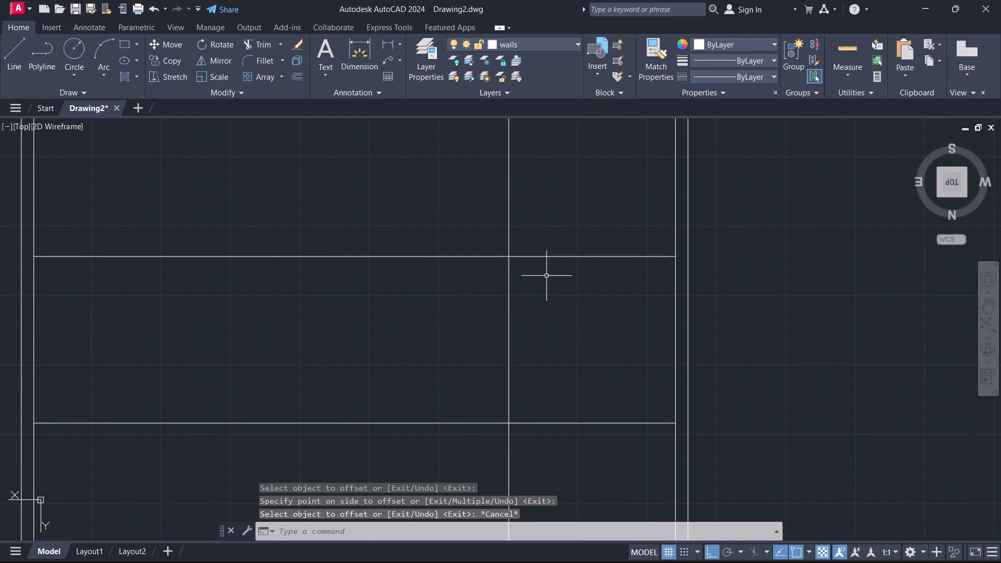
pyautogui.write('tr')
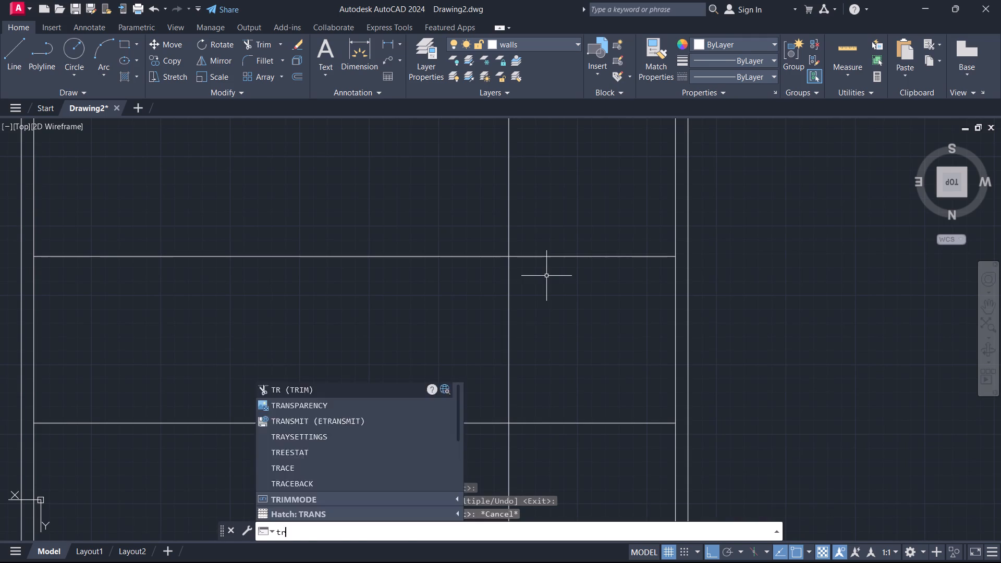
pyautogui.press('Return')
pyautogui.moveTo(524, 447); pyautogui.dragTo(470, 452)
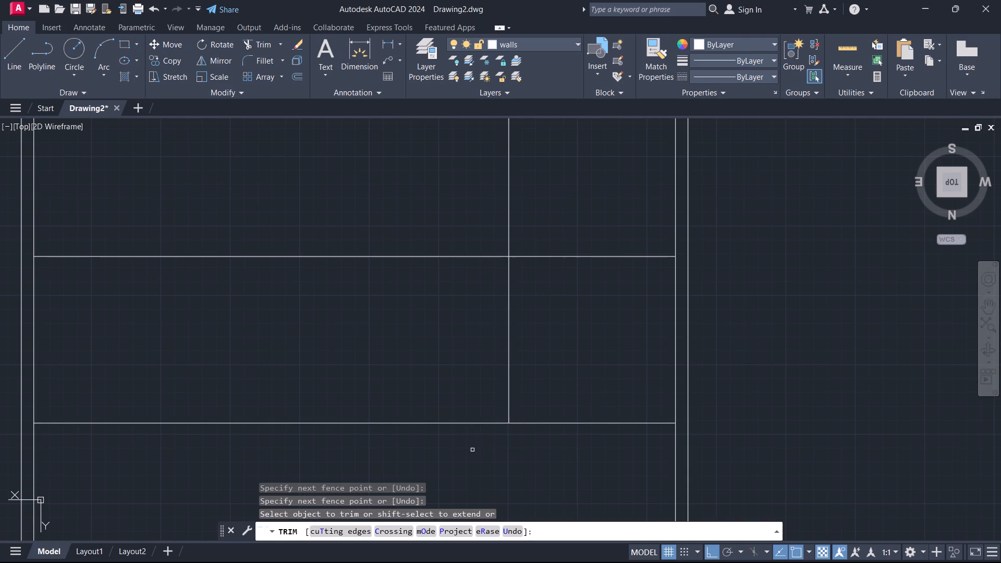
pyautogui.press('Escape')
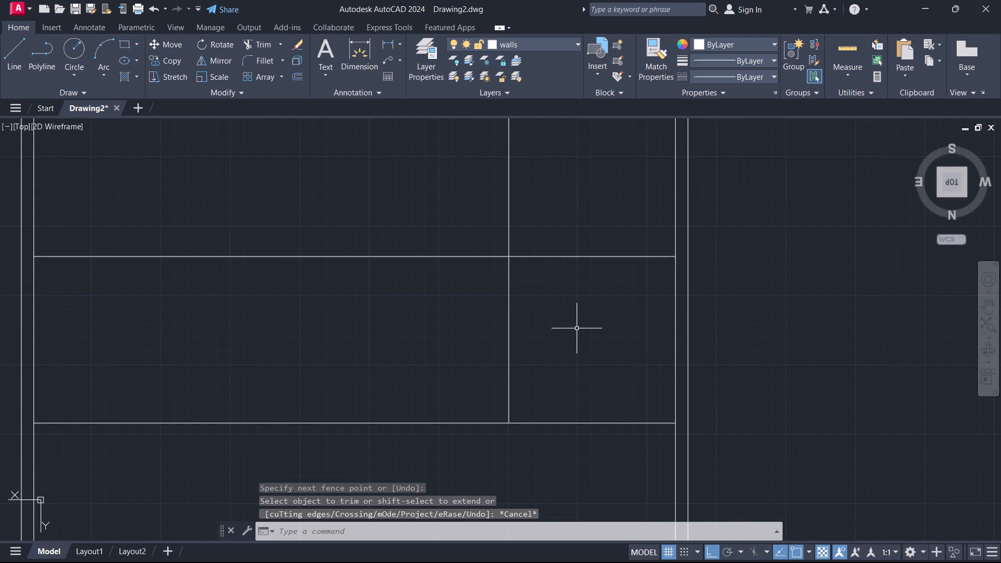
# Offset both horizontal room lines 4.5" downward and the vertical room line 4.5" to its left to form partition walls.
pyautogui.scroll(-2, 591, 326)
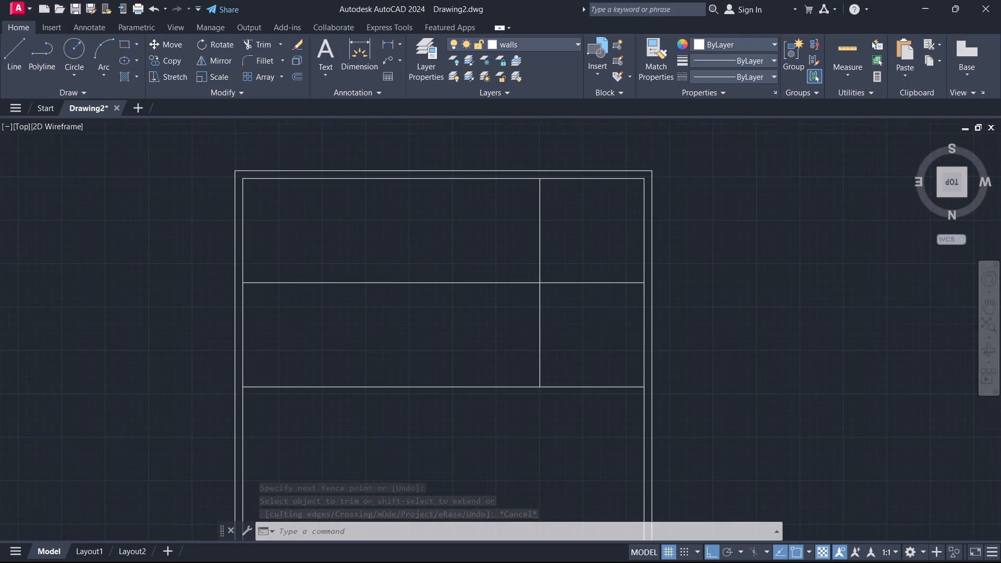
pyautogui.moveTo(593, 326); pyautogui.dragTo(595, 262, button='middle')
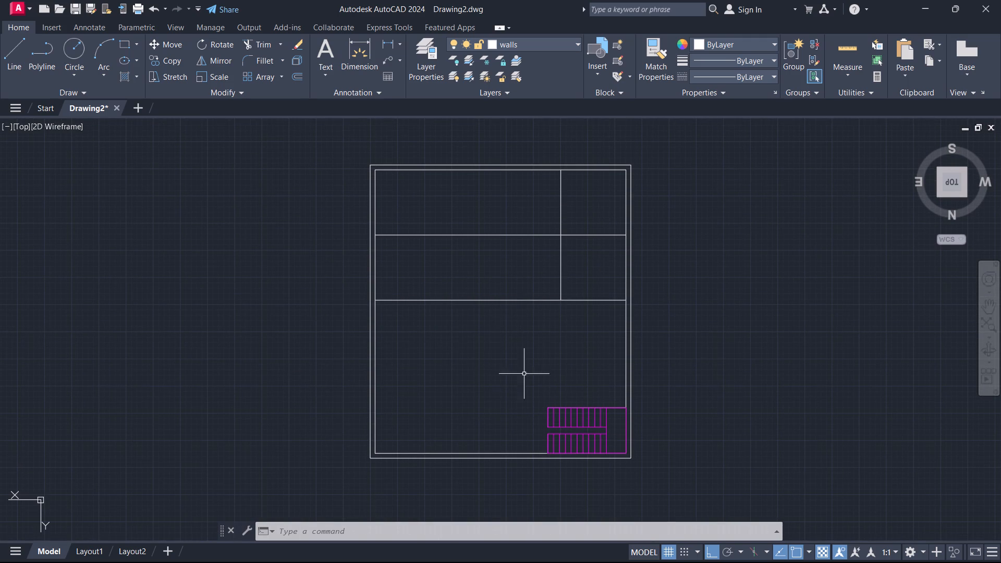
pyautogui.press('Escape')
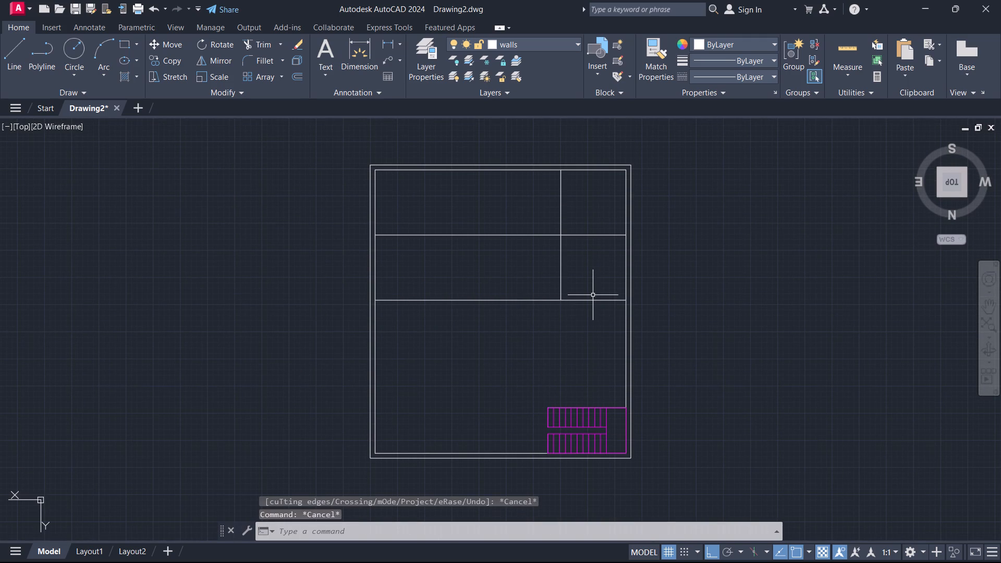
pyautogui.press('o')
pyautogui.press('Return')
pyautogui.click(592, 300)
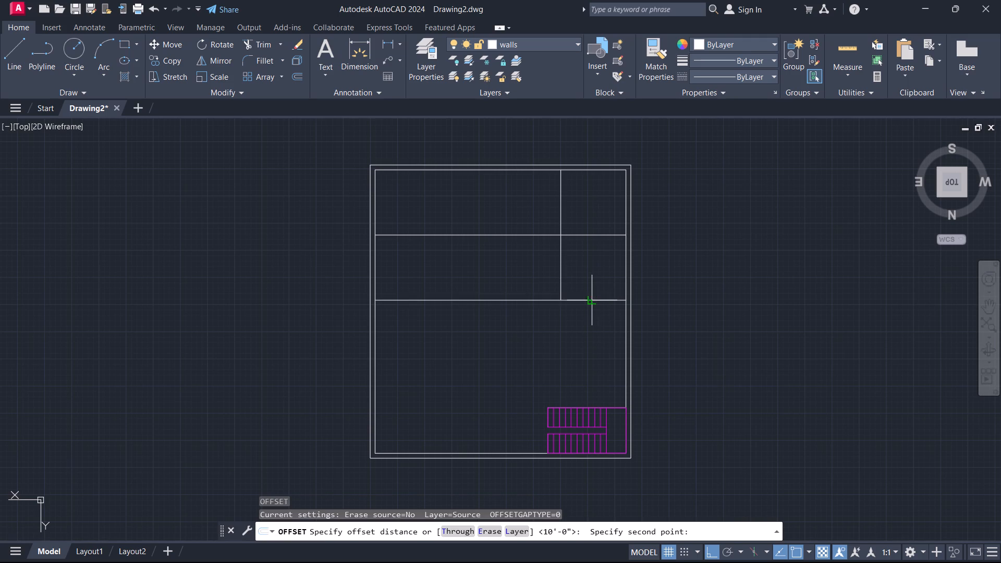
pyautogui.write('4.5"')
pyautogui.press('Return')
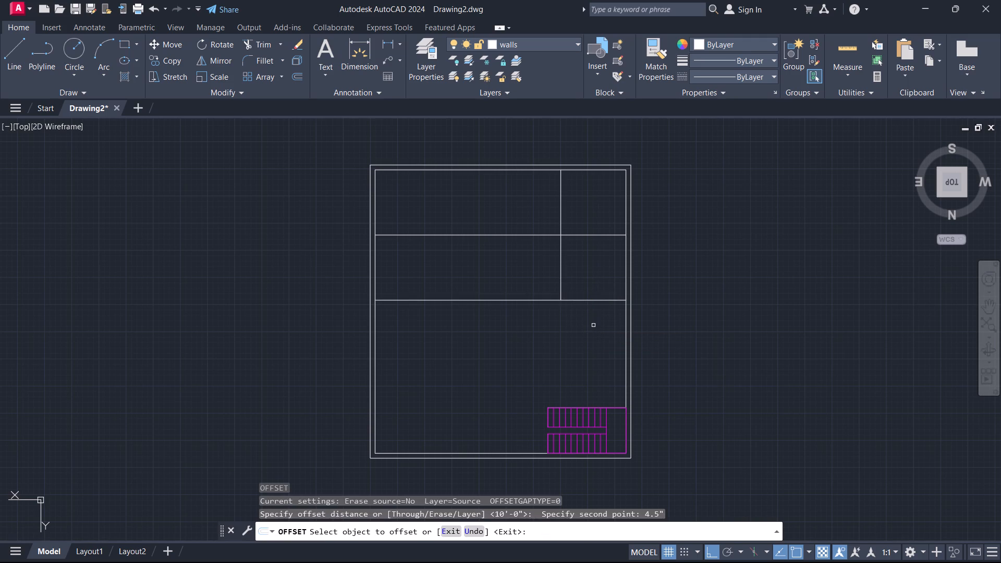
pyautogui.click(593, 300)
pyautogui.click(591, 319)
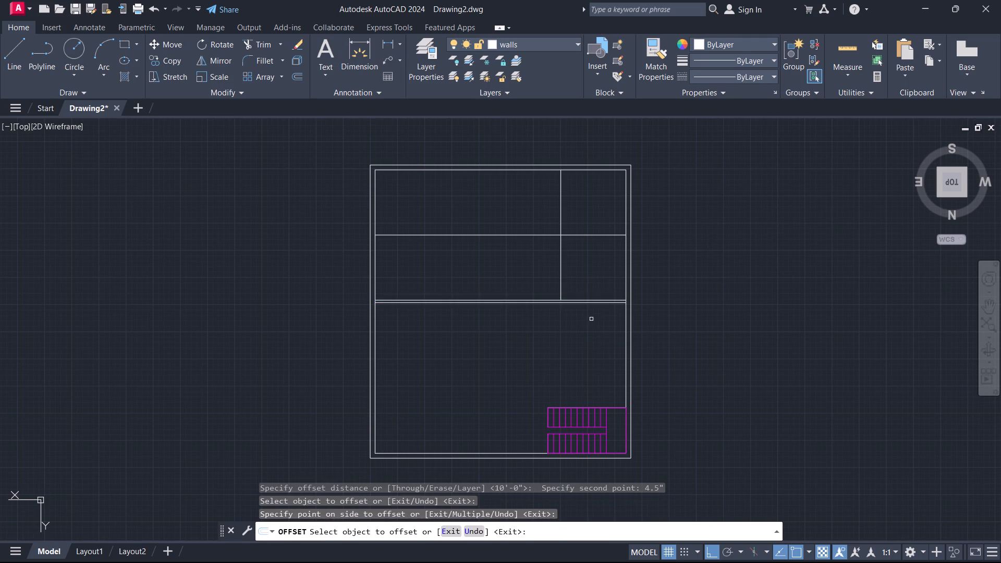
pyautogui.click(585, 236)
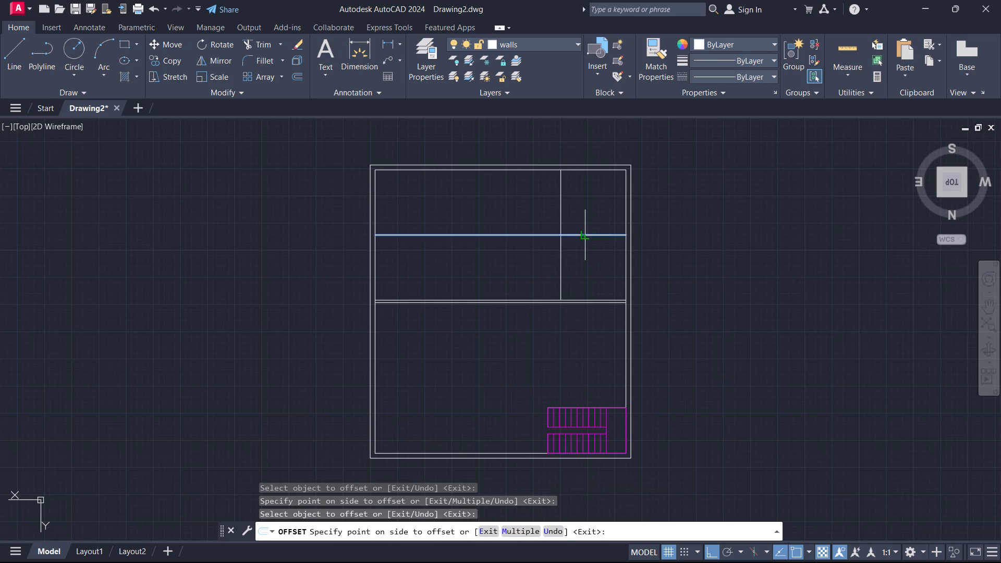
pyautogui.click(583, 242)
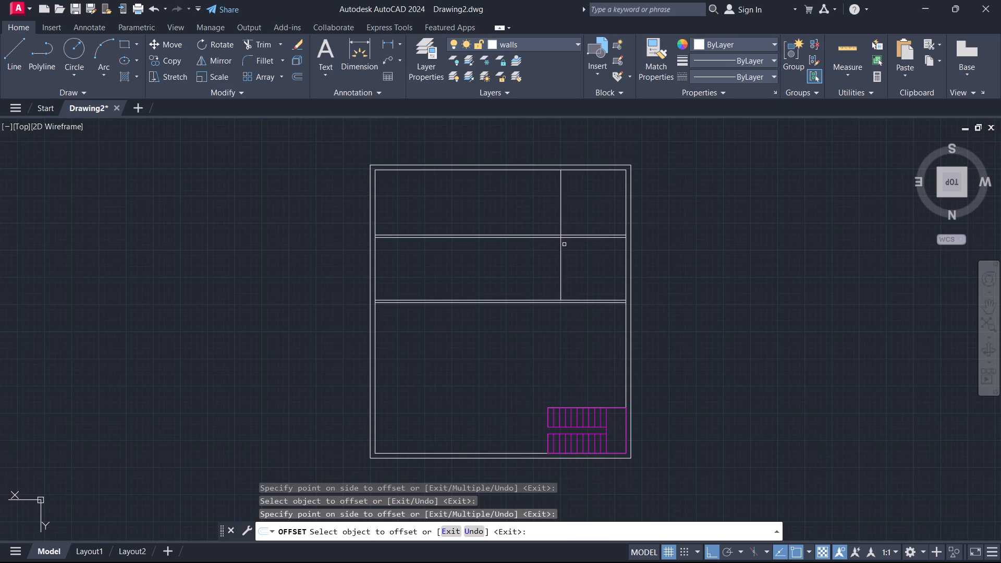
pyautogui.click(560, 249)
pyautogui.click(548, 249)
pyautogui.press('Escape')
# Extend the outer line of the vertical partition to the lower line of the bottom partition.
pyautogui.write('ex')
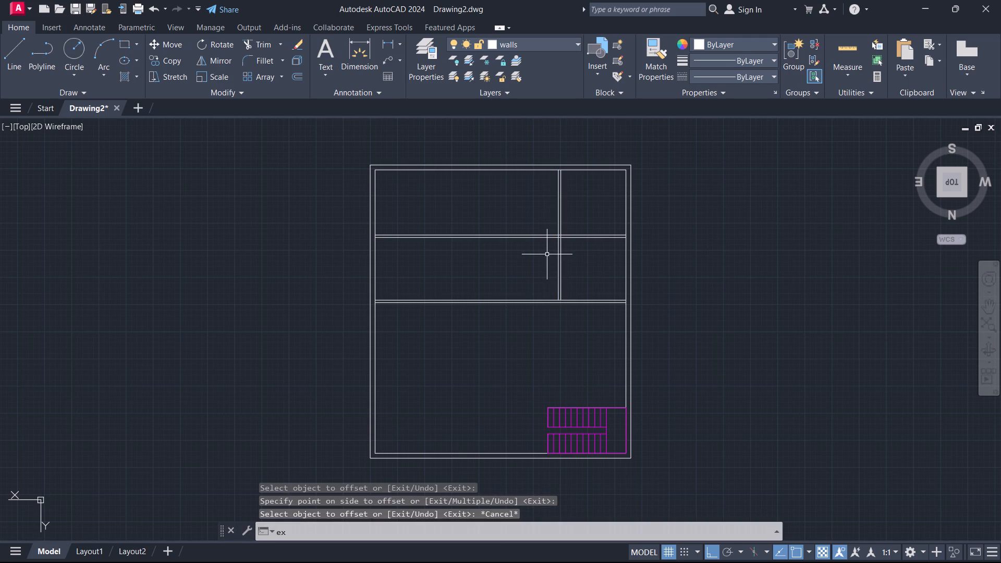
pyautogui.press('Return')
pyautogui.scroll(3, 571, 263)
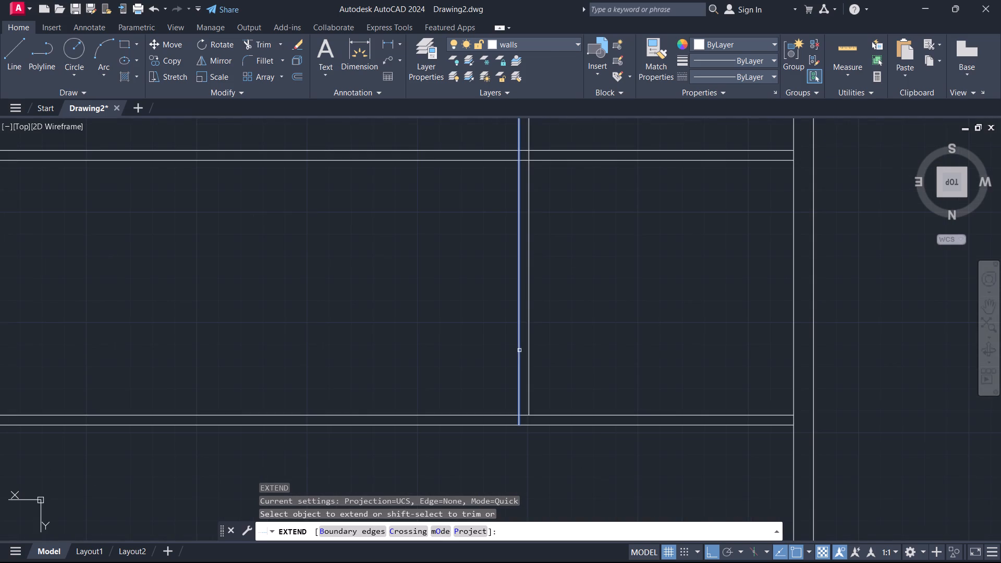
pyautogui.click(519, 349)
pyautogui.scroll(-2, 573, 293)
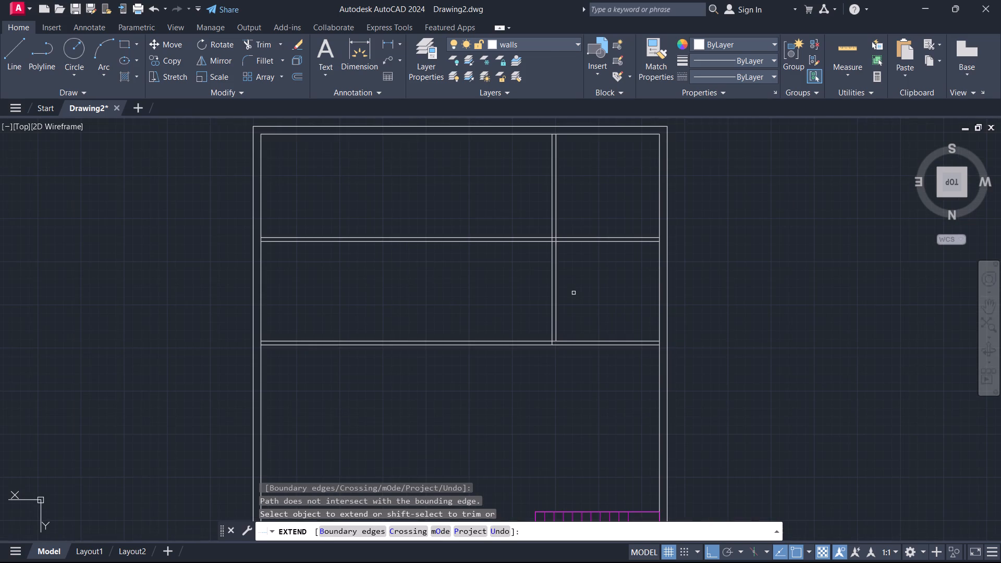
pyautogui.press('Escape')
# Trim the horizontal partition lines left of the vertical partition and clean up the overlapping stub at the lower-left room corner.
pyautogui.write('tr')
pyautogui.press('Return')
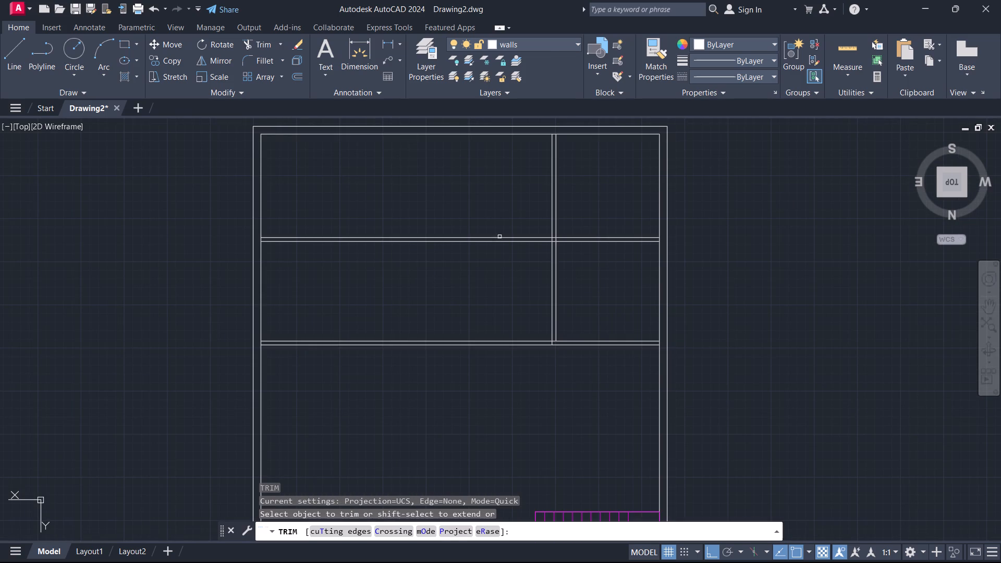
pyautogui.moveTo(495, 226); pyautogui.dragTo(465, 400)
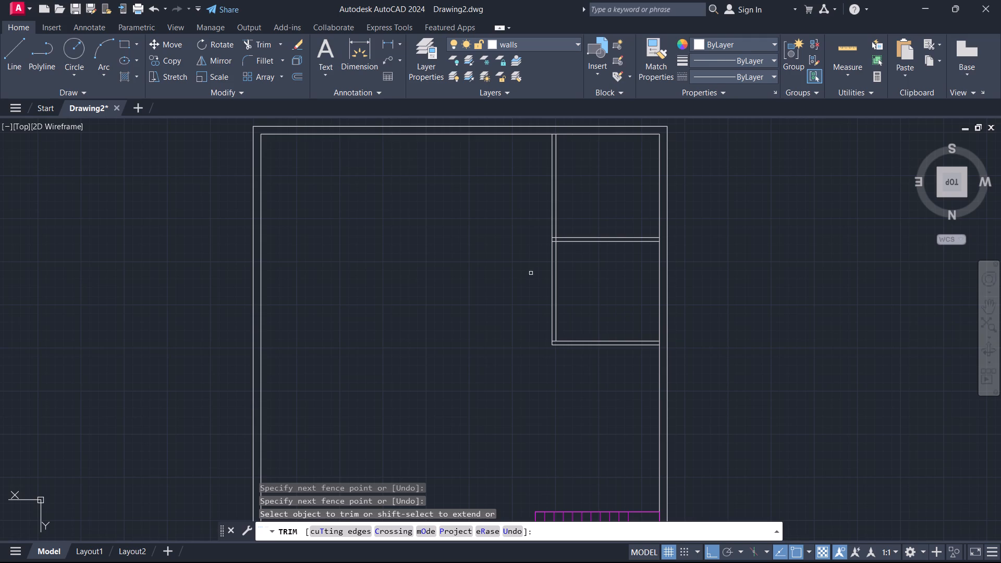
pyautogui.scroll(3, 560, 344)
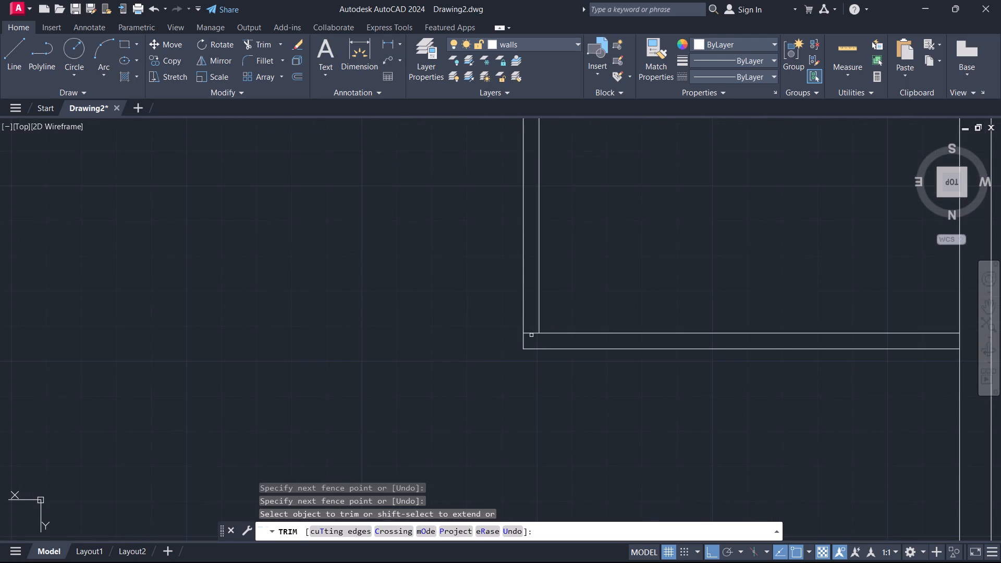
pyautogui.click(531, 333)
pyautogui.press('Escape')
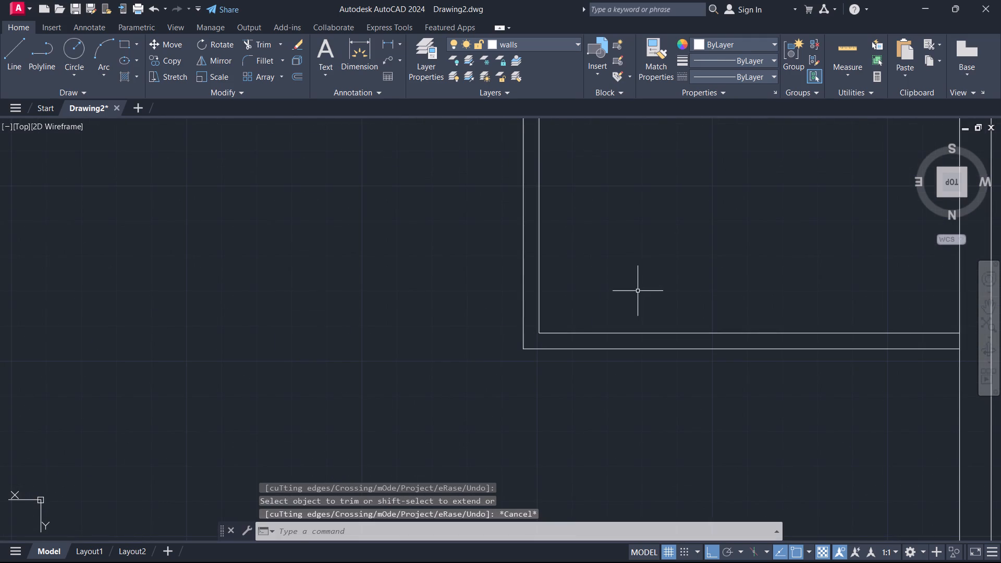
# Move all six partition lines of the two rooms 4'2.5" straight down toward the staircase.
pyautogui.scroll(-4, 638, 291)
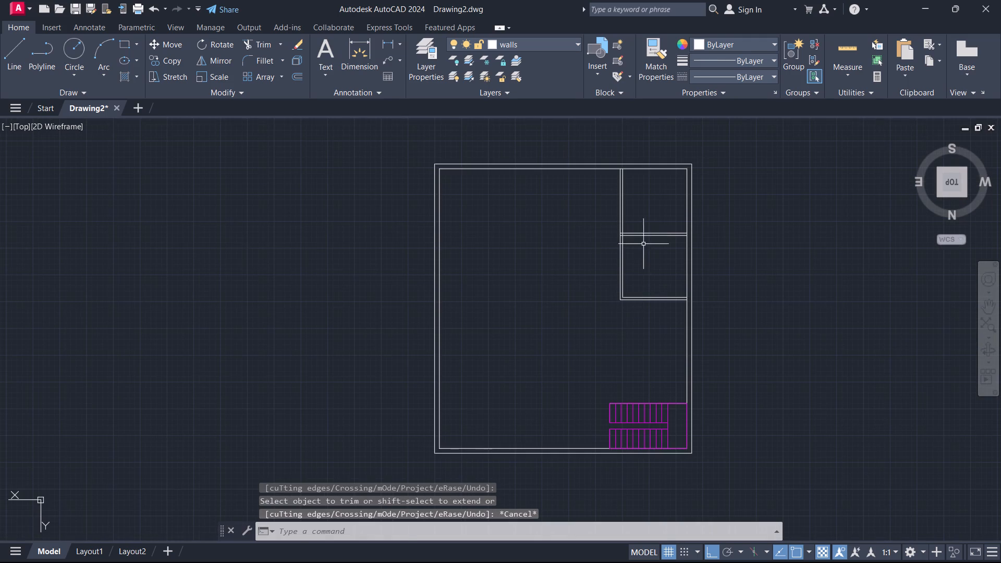
pyautogui.moveTo(653, 198); pyautogui.dragTo(632, 213)
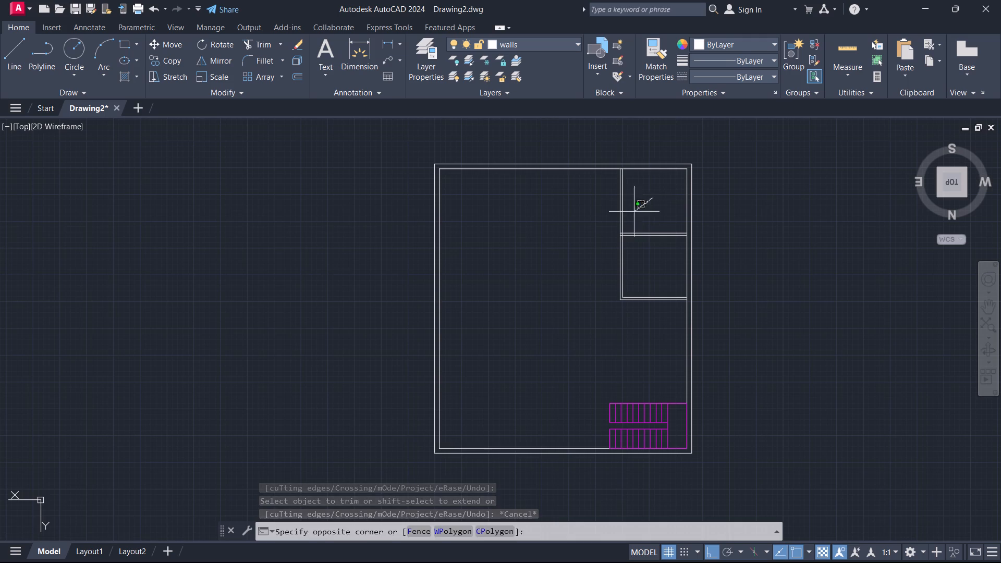
pyautogui.moveTo(632, 213); pyautogui.dragTo(638, 352)
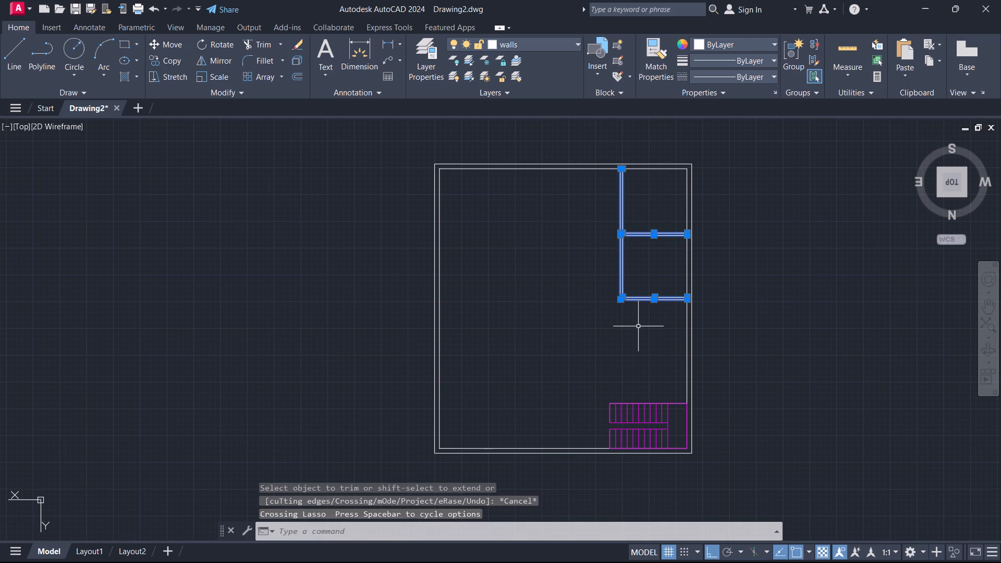
pyautogui.press('m')
pyautogui.press('Return')
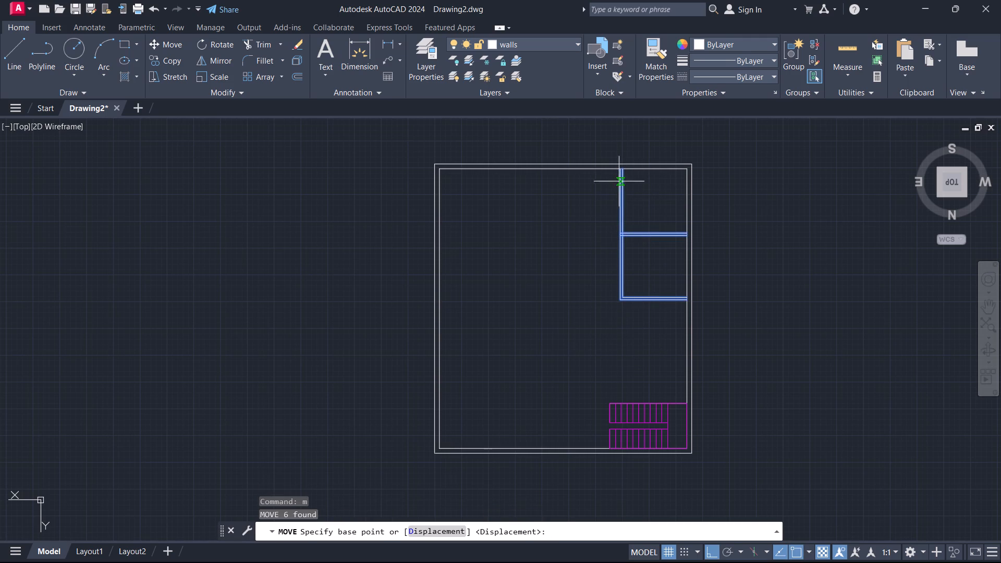
pyautogui.scroll(2, 619, 156)
pyautogui.click(626, 192)
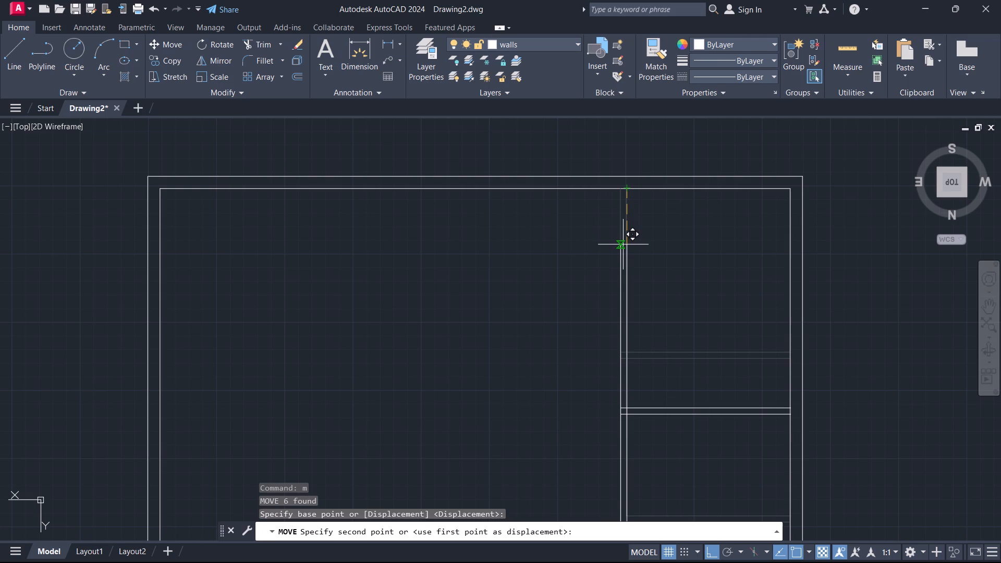
pyautogui.press('4')
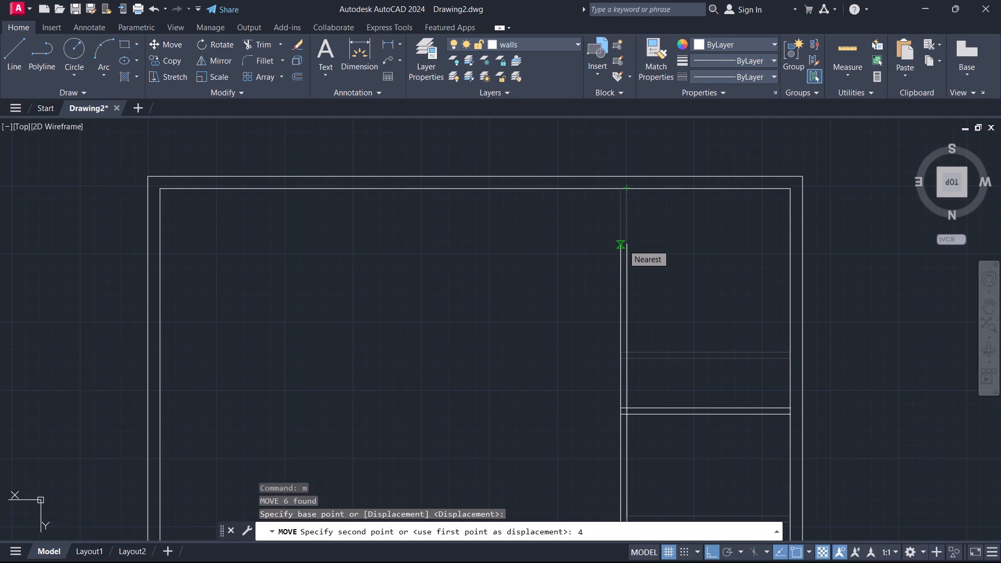
pyautogui.press("'")
pyautogui.write('2.5')
pyautogui.hotkey('shift', '"')
pyautogui.press('Return')
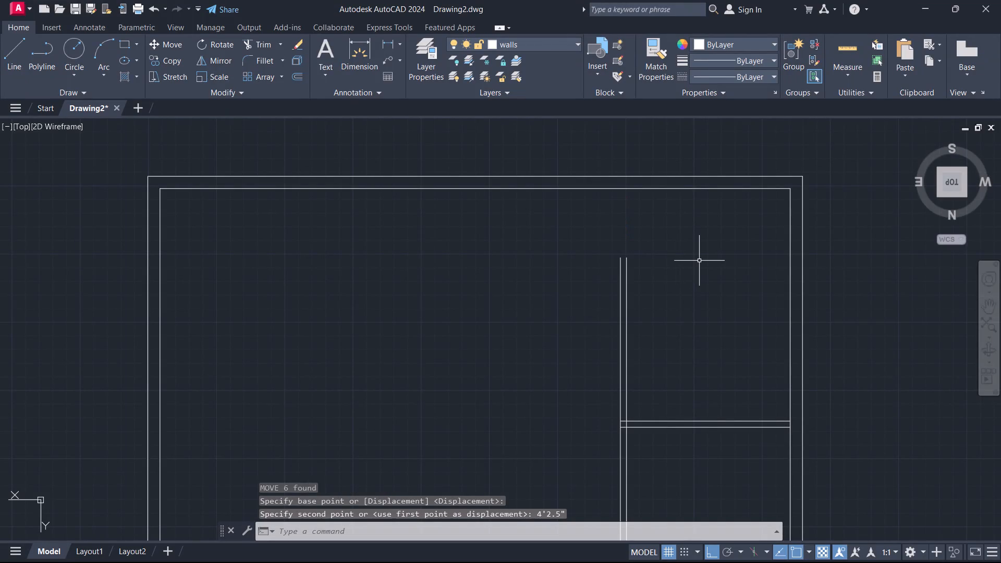
# Draw a horizontal line from the upper end of the vertical partition's outer line to the right exterior wall's inner line.
pyautogui.press('l')
pyautogui.press('Return')
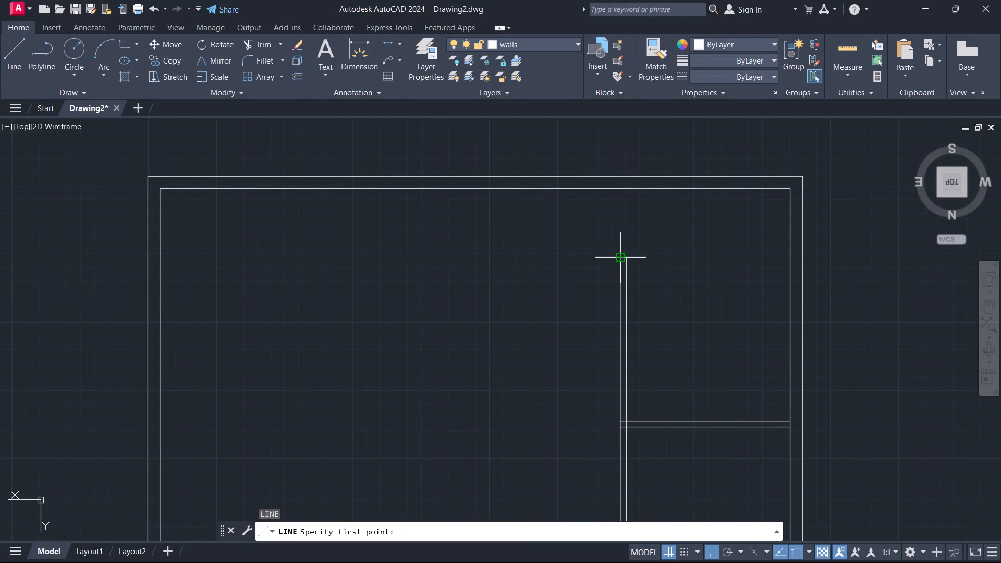
pyautogui.click(619, 260)
pyautogui.click(790, 257)
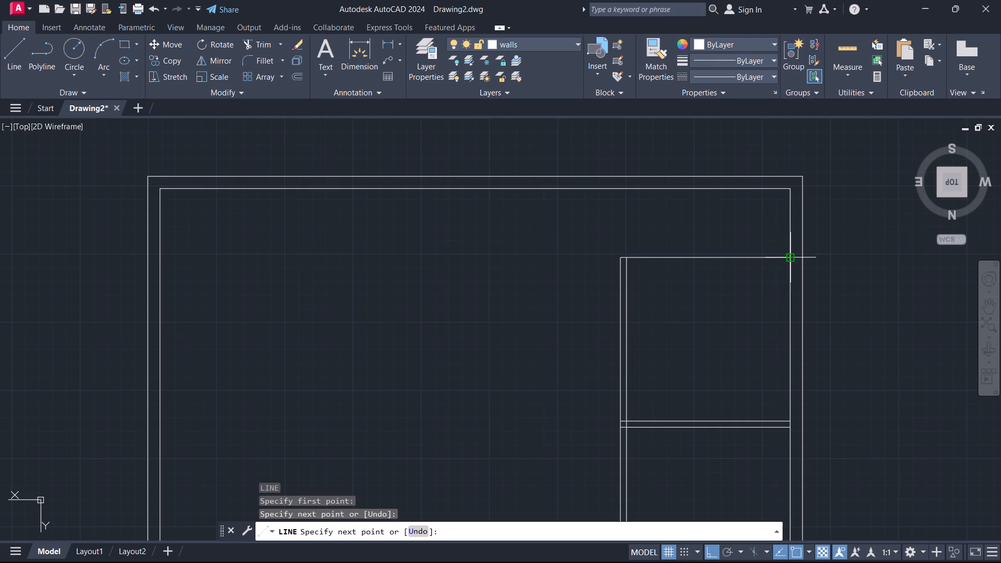
pyautogui.press('Escape')
# Offset the horizontal line at the top of the upper room 2.5" upward.
pyautogui.click(744, 256)
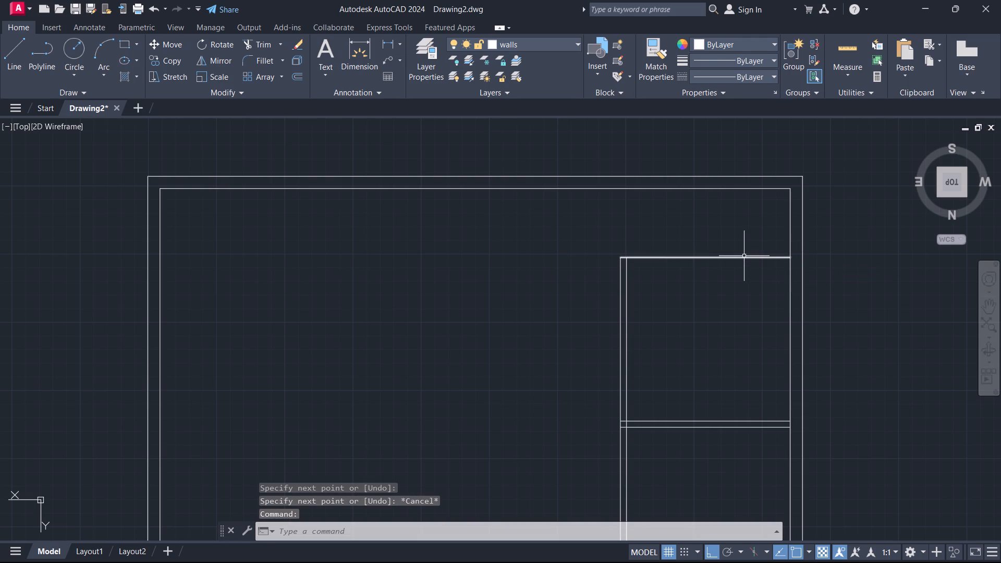
pyautogui.press('o')
pyautogui.press('Return')
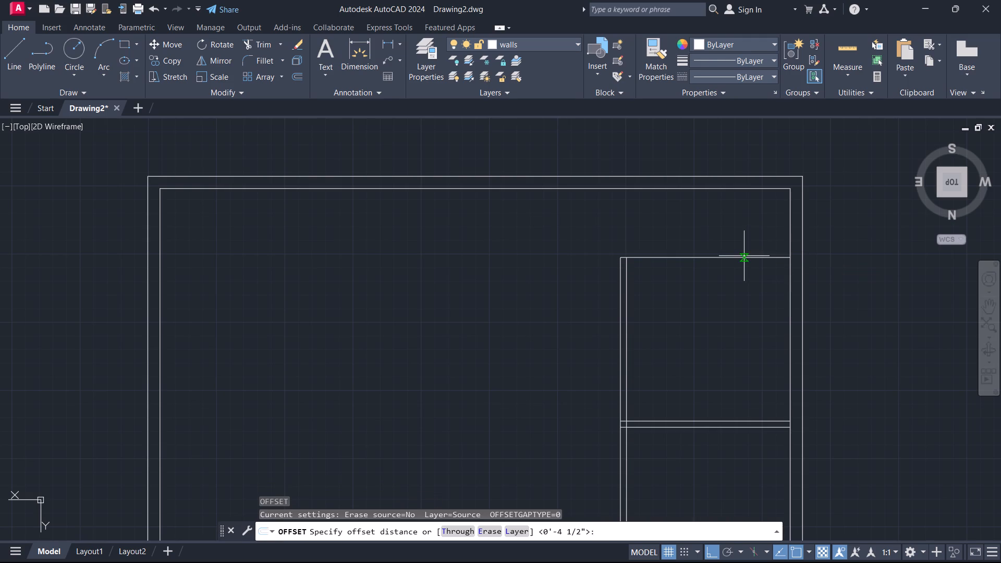
pyautogui.click(711, 256)
pyautogui.write('2.5"')
pyautogui.press('Return')
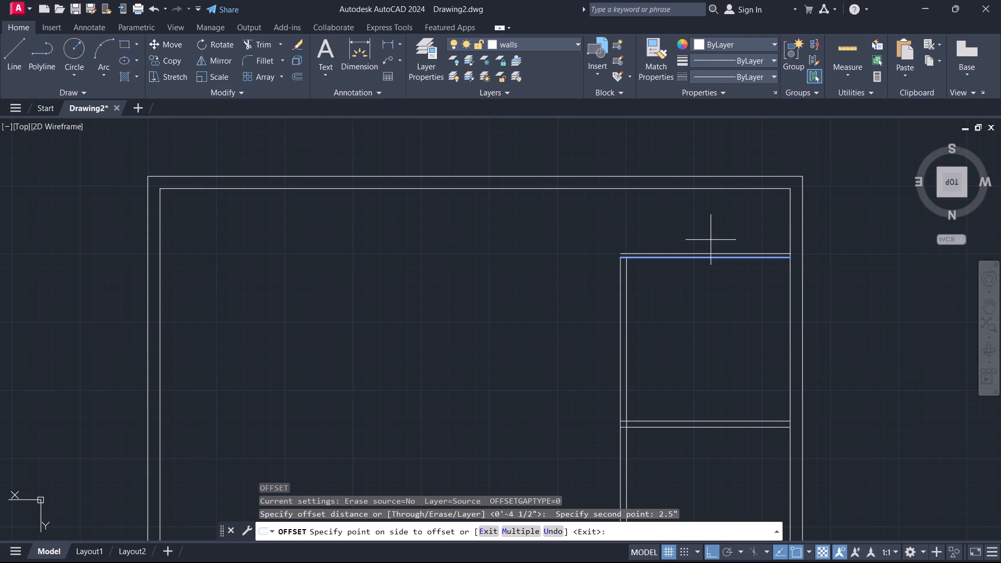
pyautogui.click(710, 225)
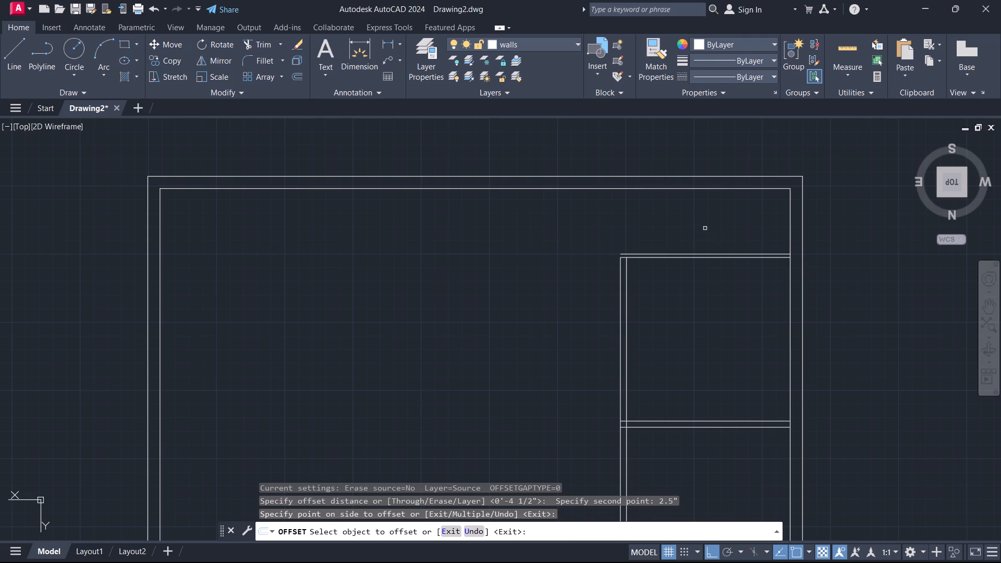
pyautogui.scroll(2, 617, 254)
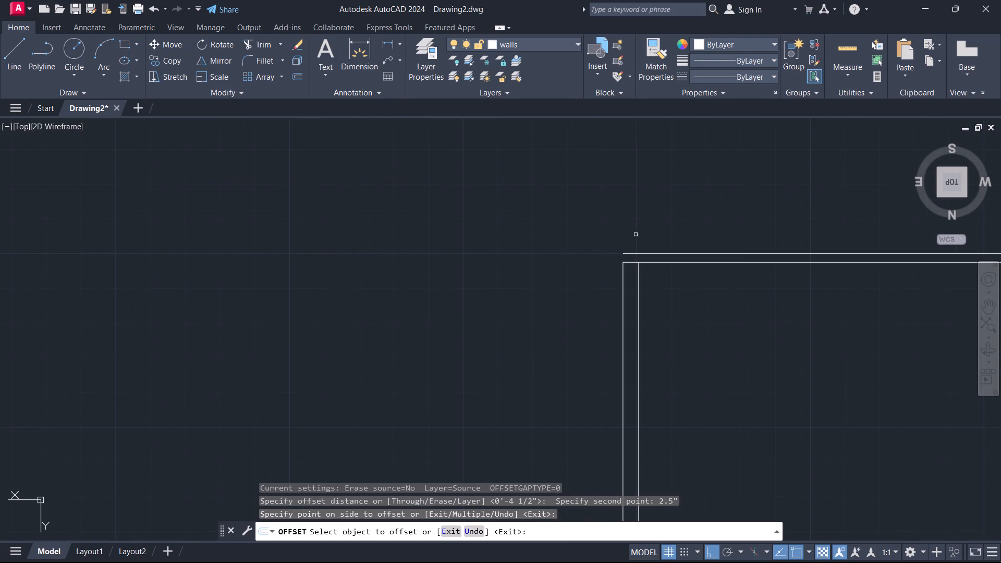
pyautogui.press('Escape')
# Extend the outer line of the vertical partition up to the new upper line of the top partition.
pyautogui.write('ex')
pyautogui.press('Return')
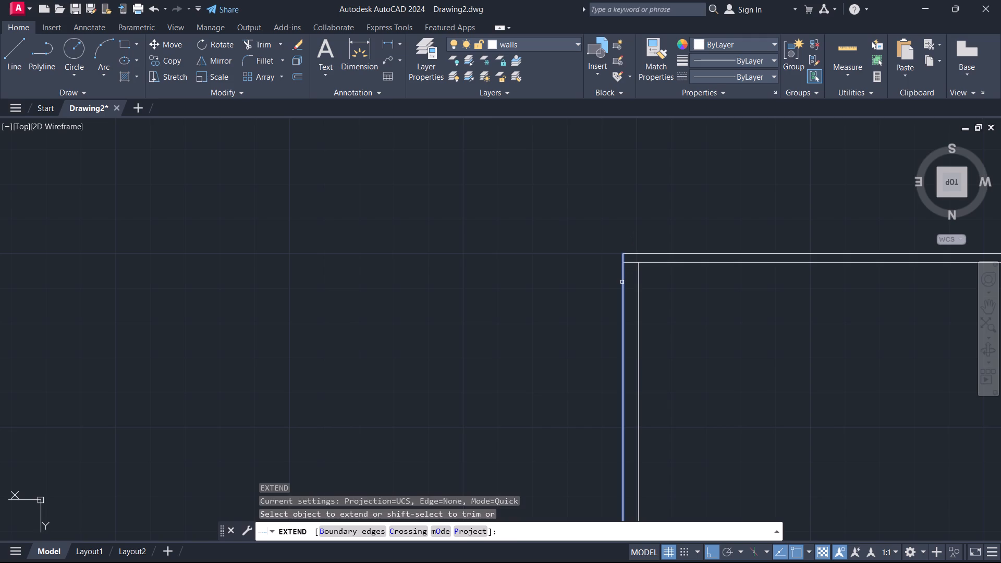
pyautogui.click(622, 282)
pyautogui.press('Escape')
# Offset the inner line of the vertical partition 3' to the right, into the rooms.
pyautogui.scroll(-2, 645, 208)
pyautogui.moveTo(705, 247); pyautogui.dragTo(674, 296, button='middle')
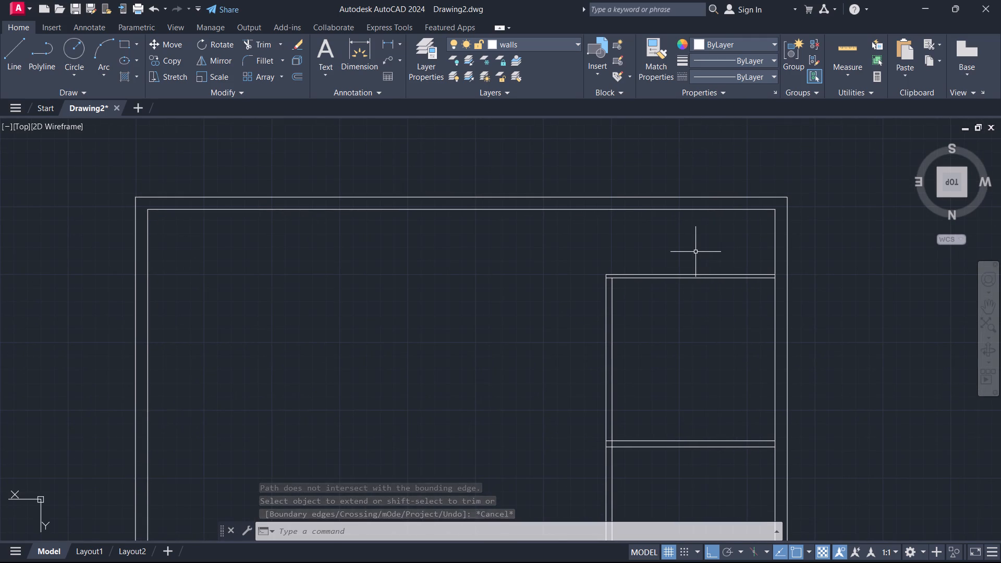
pyautogui.press('Escape')
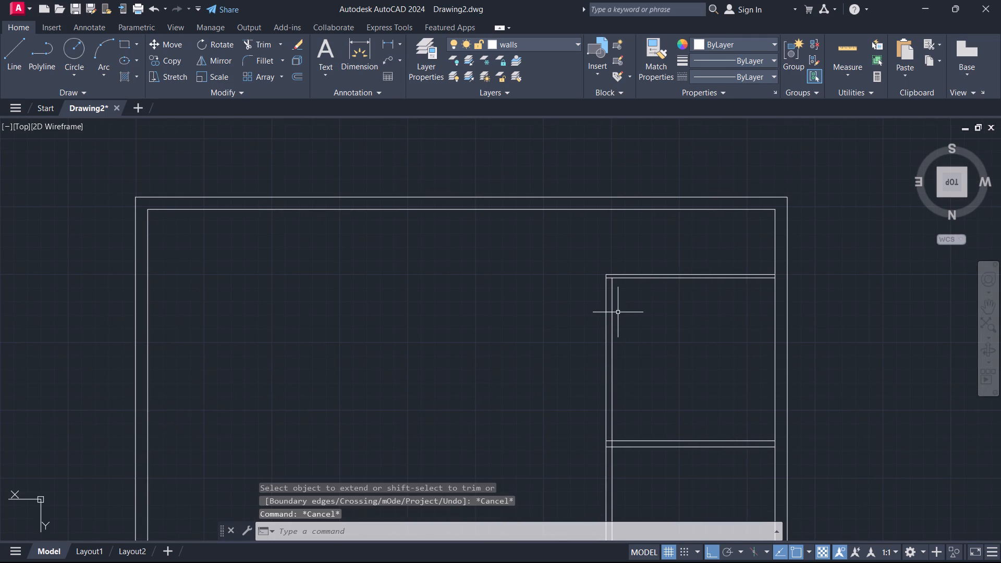
pyautogui.click(612, 314)
pyautogui.press('o')
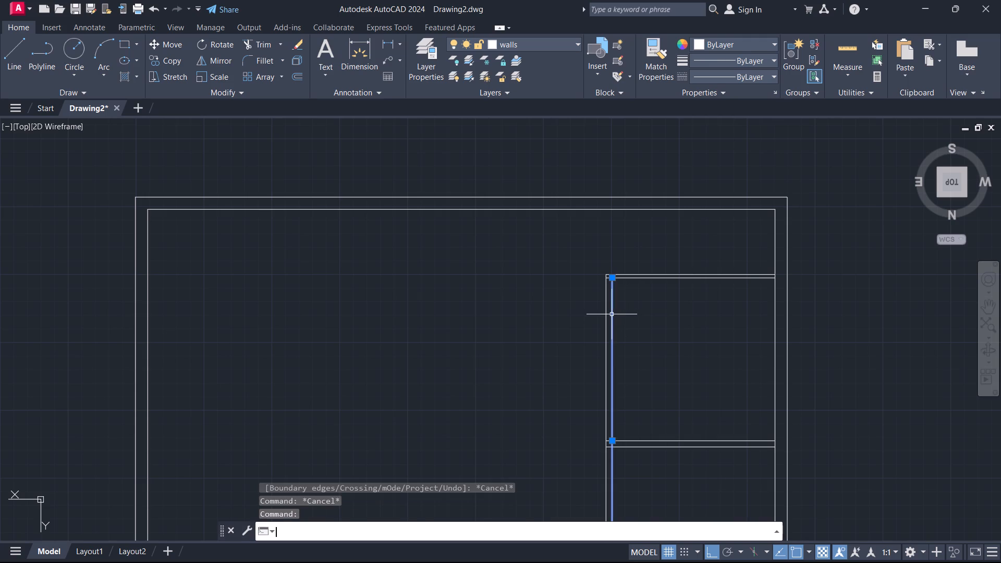
pyautogui.press('Return')
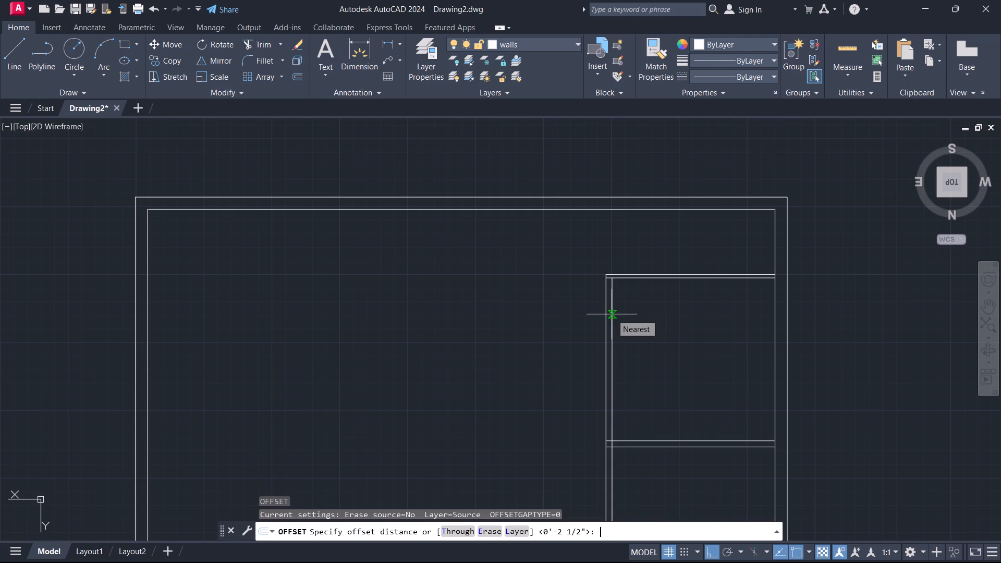
pyautogui.click(612, 314)
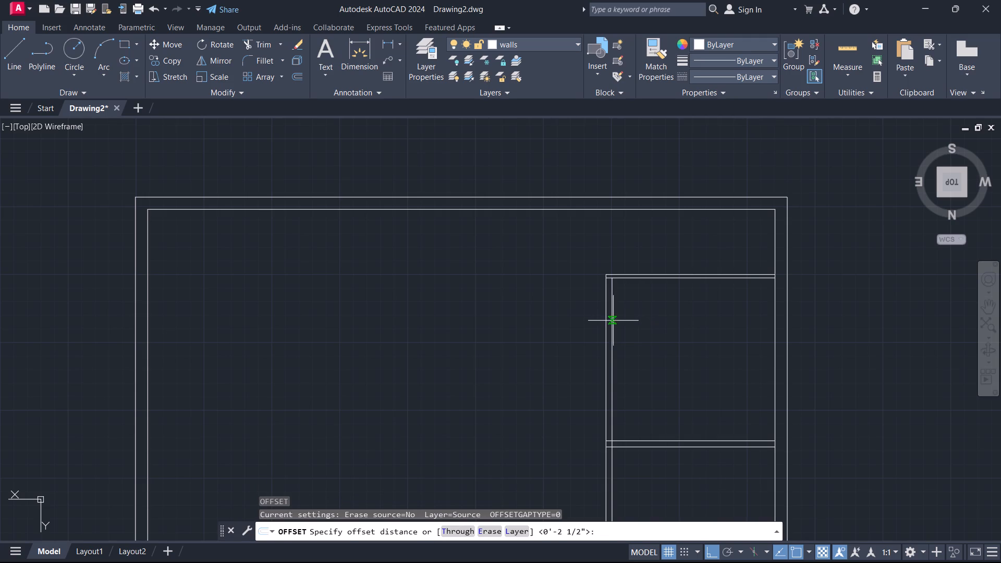
pyautogui.click(613, 321)
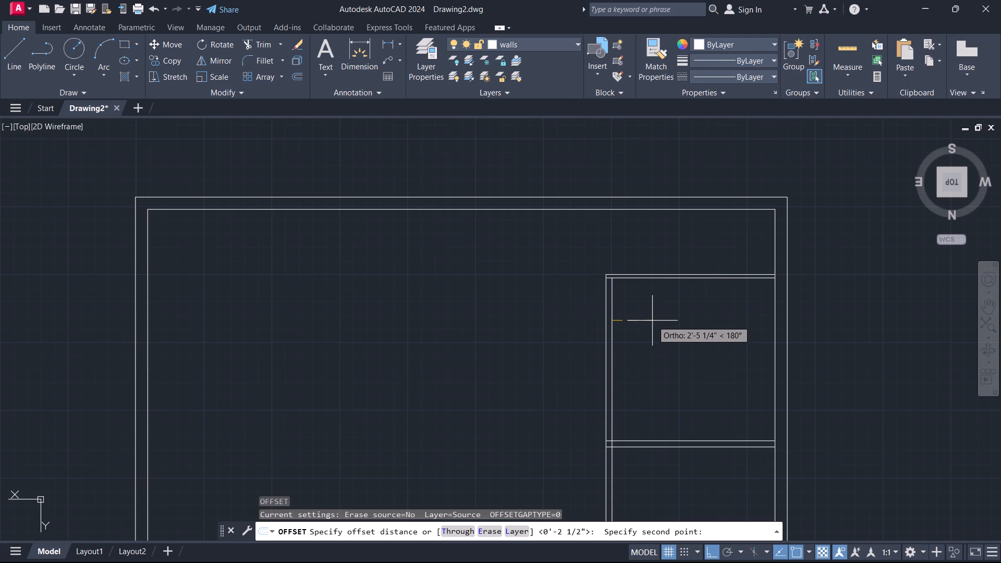
pyautogui.write("3'")
pyautogui.press('Return')
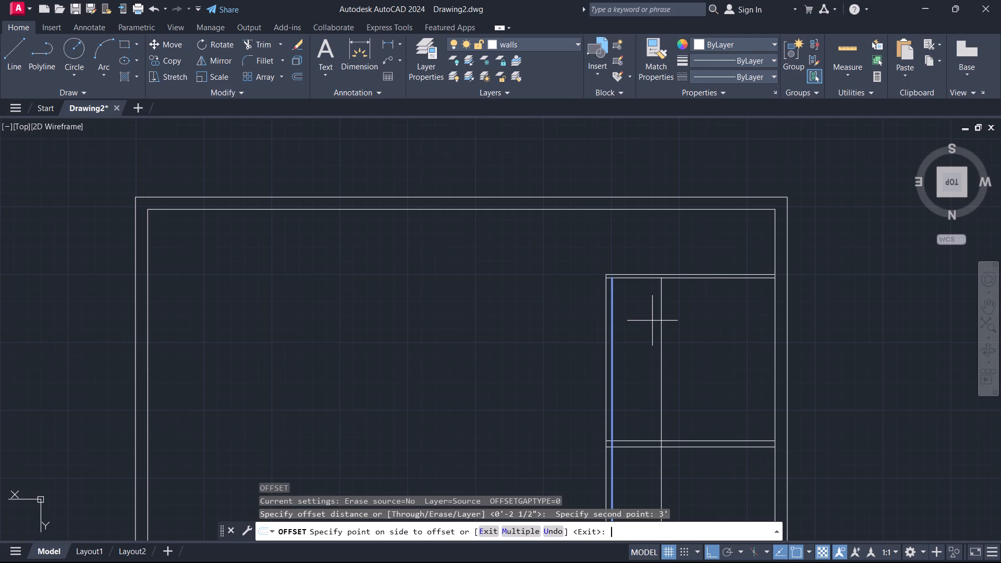
pyautogui.click(652, 321)
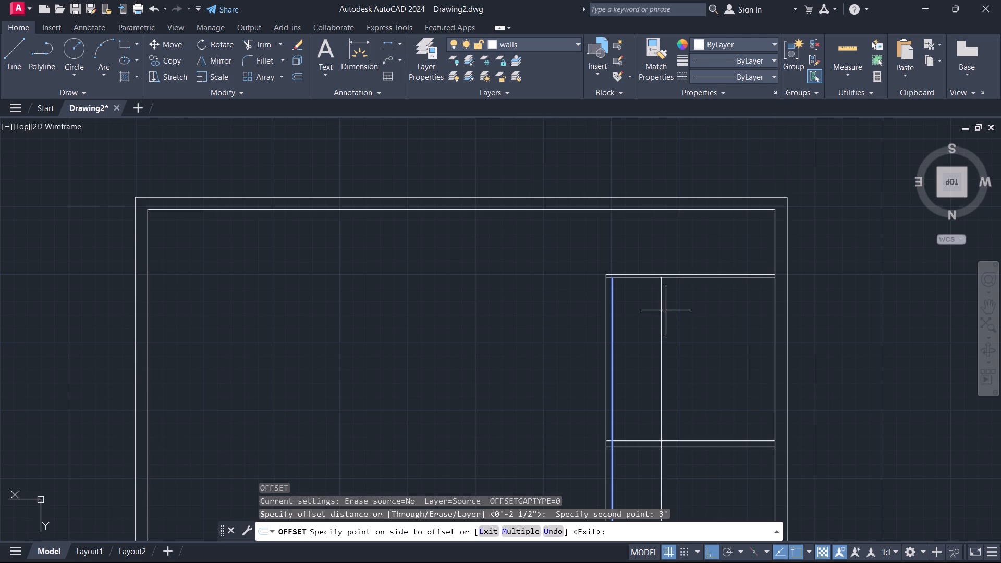
pyautogui.click(673, 313)
pyautogui.click(661, 318)
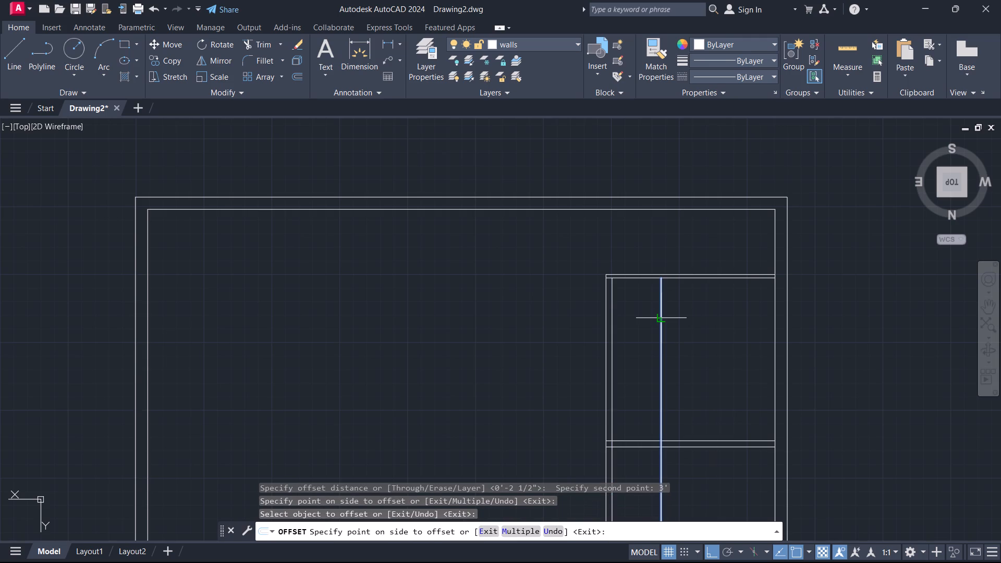
pyautogui.press('Escape')
# Extend the new vertical line upward through the top partition to the top exterior wall's inner line.
pyautogui.write('ex')
pyautogui.press('Return')
pyautogui.click(661, 318)
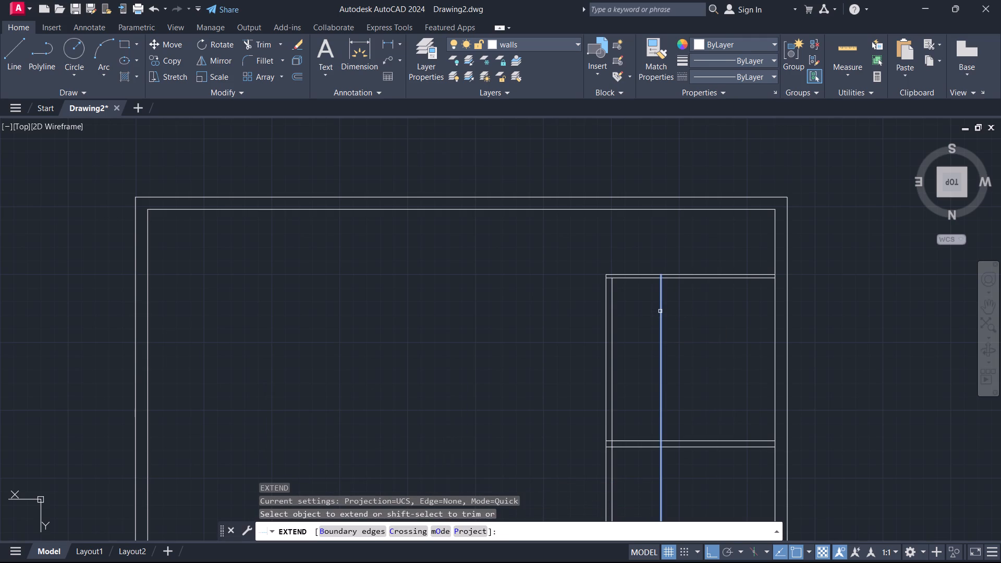
pyautogui.click(660, 300)
pyautogui.click(660, 298)
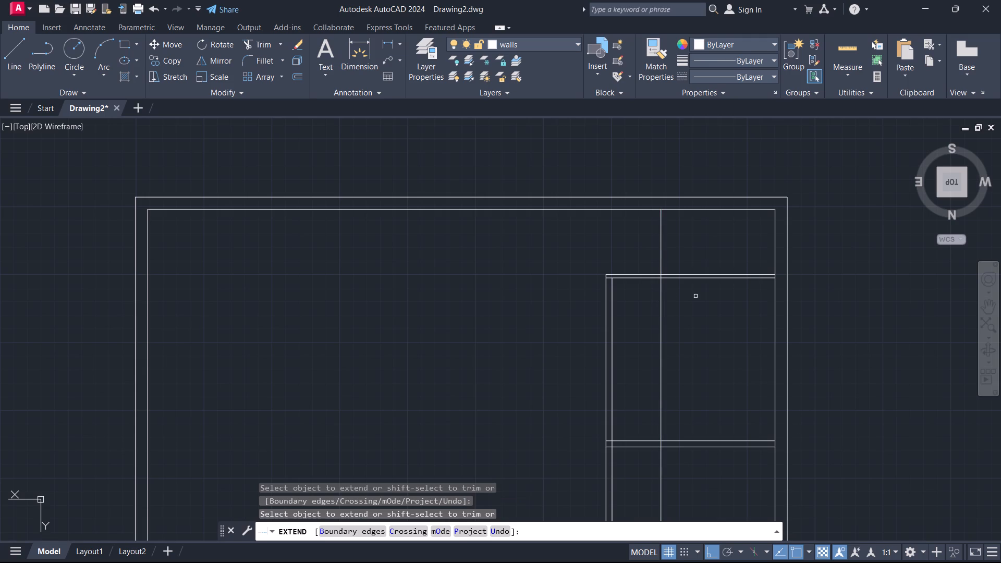
pyautogui.press('Escape')
# Trim the new vertical line inside both rooms and across the partitions, keeping only the part above the top partition.
pyautogui.write('tr')
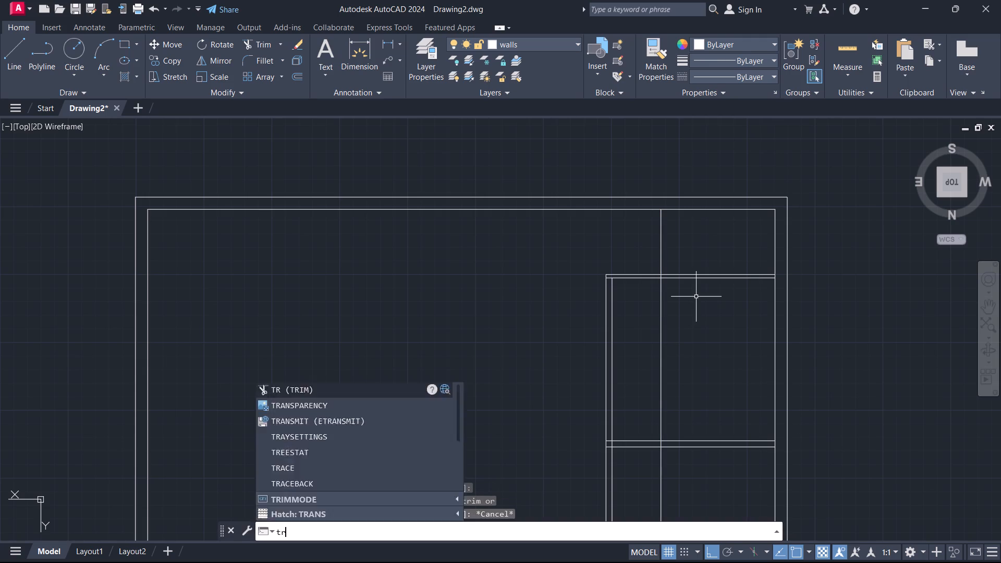
pyautogui.press('Return')
pyautogui.moveTo(690, 303); pyautogui.dragTo(624, 345)
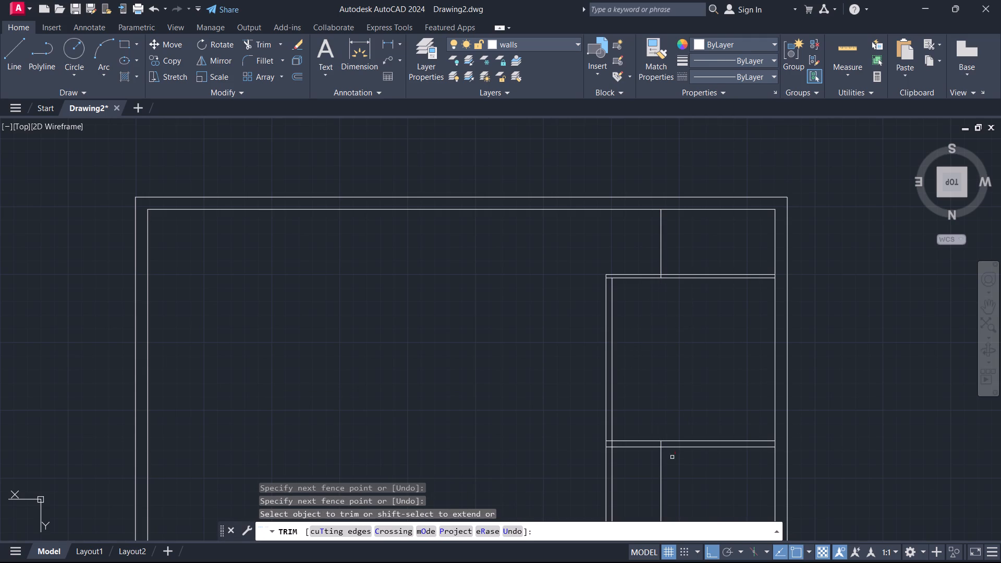
pyautogui.moveTo(672, 458); pyautogui.dragTo(637, 467)
pyautogui.scroll(3, 656, 447)
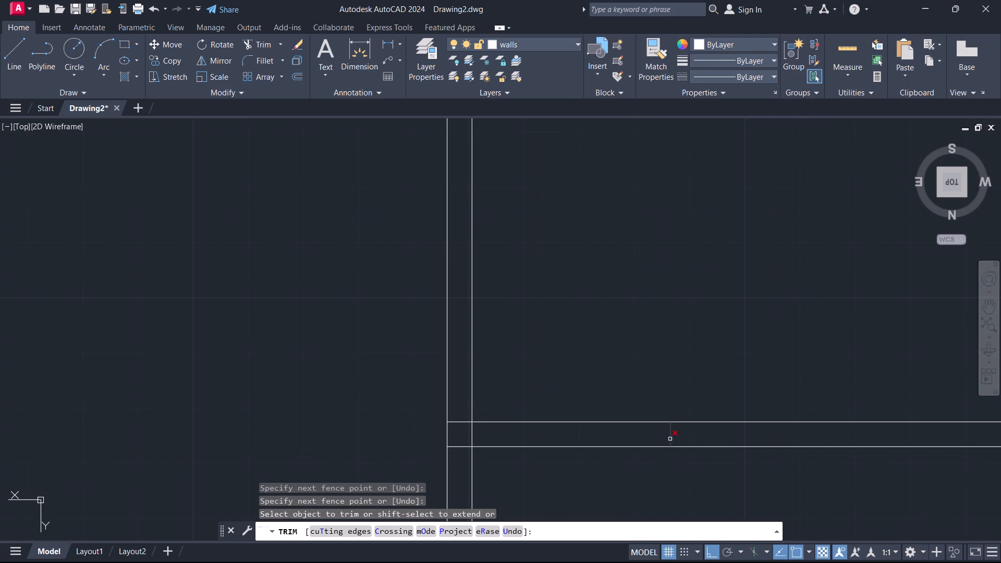
pyautogui.moveTo(678, 435); pyautogui.dragTo(673, 435)
pyautogui.click(645, 434)
pyautogui.scroll(-3, 676, 339)
pyautogui.moveTo(666, 281); pyautogui.dragTo(645, 431, button='middle')
pyautogui.scroll(3, 634, 371)
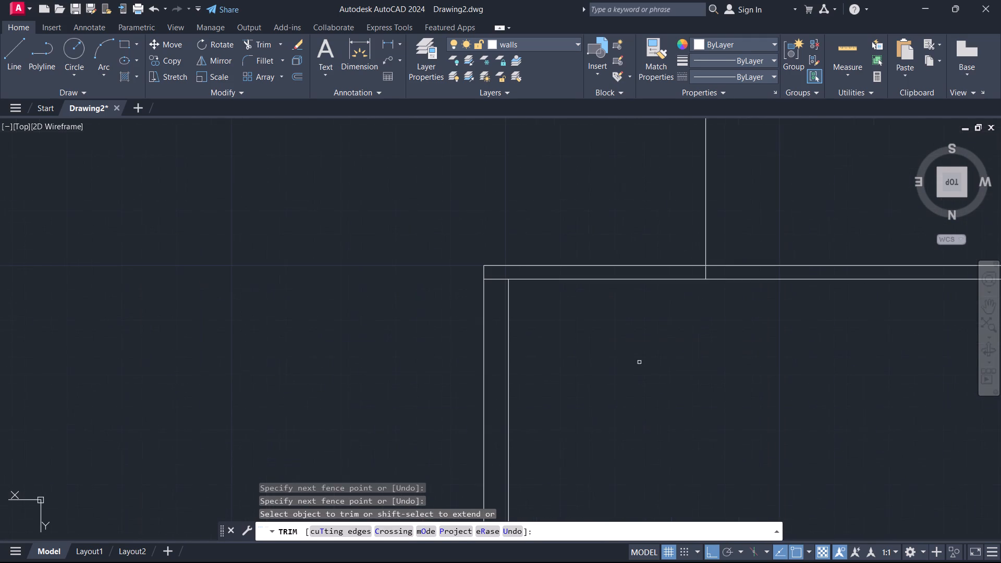
pyautogui.moveTo(714, 271); pyautogui.dragTo(700, 271)
# Trim the overlapping stub of the top partition's lower line at the upper room's upper-left corner.
pyautogui.moveTo(492, 274); pyautogui.dragTo(494, 290)
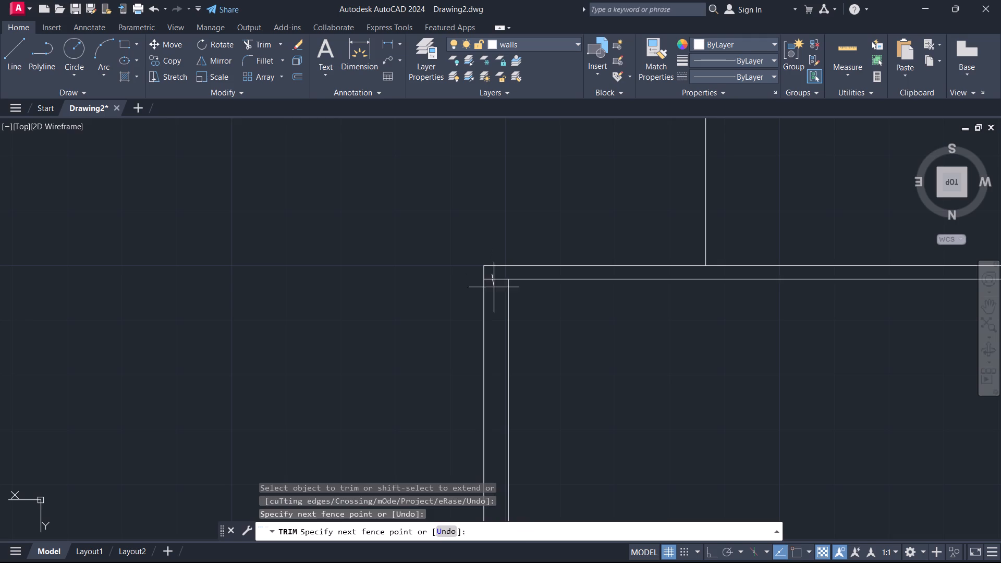
pyautogui.moveTo(494, 290); pyautogui.dragTo(494, 295)
pyautogui.scroll(-2, 510, 315)
pyautogui.moveTo(572, 353); pyautogui.dragTo(579, 294, button='middle')
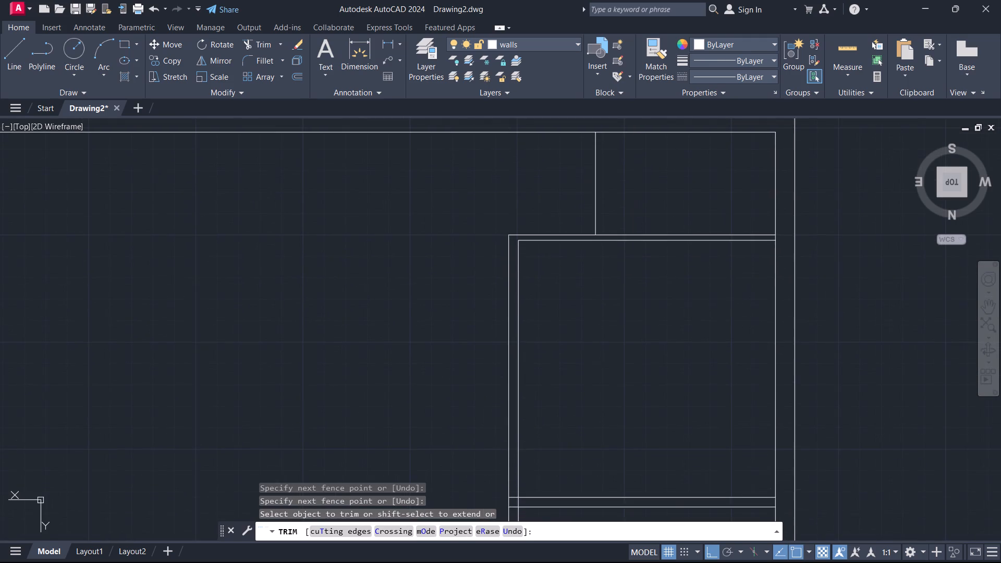
pyautogui.scroll(-2, 580, 294)
pyautogui.press('Escape')
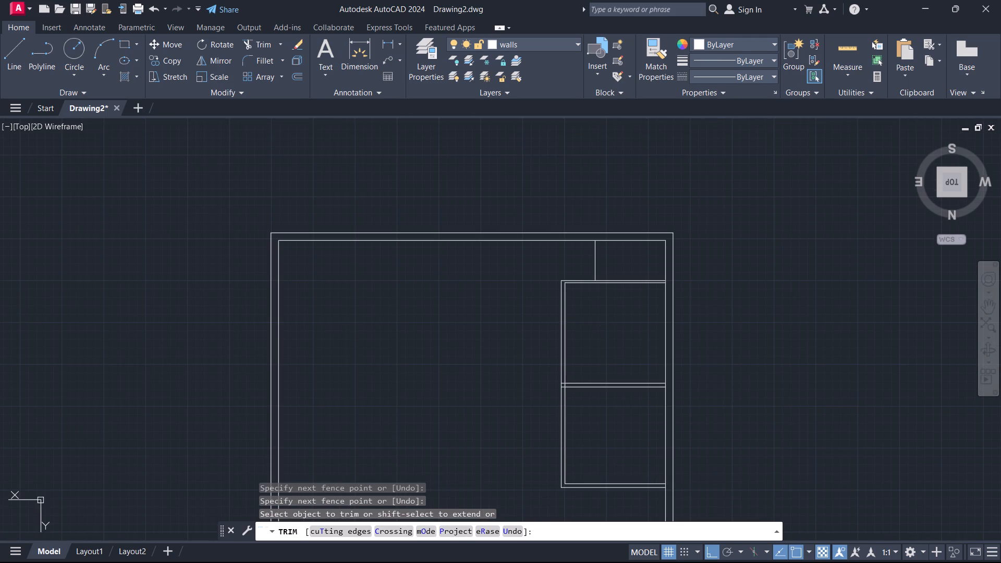
# Offset the short vertical line above the upper room 3" to the left to form a thin partition.
pyautogui.moveTo(582, 330); pyautogui.dragTo(603, 365, button='middle')
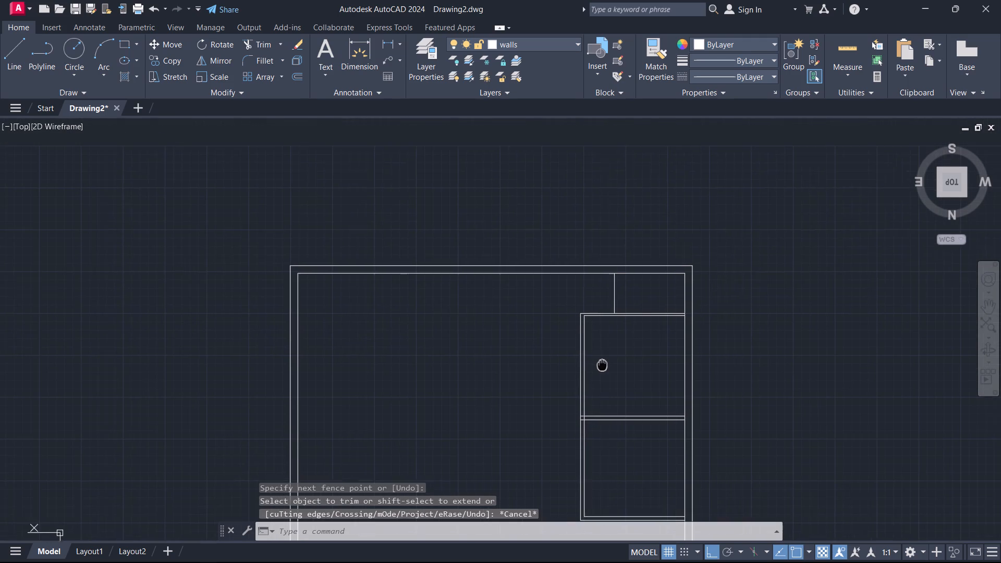
pyautogui.moveTo(603, 365); pyautogui.dragTo(604, 366, button='middle')
pyautogui.scroll(2, 611, 296)
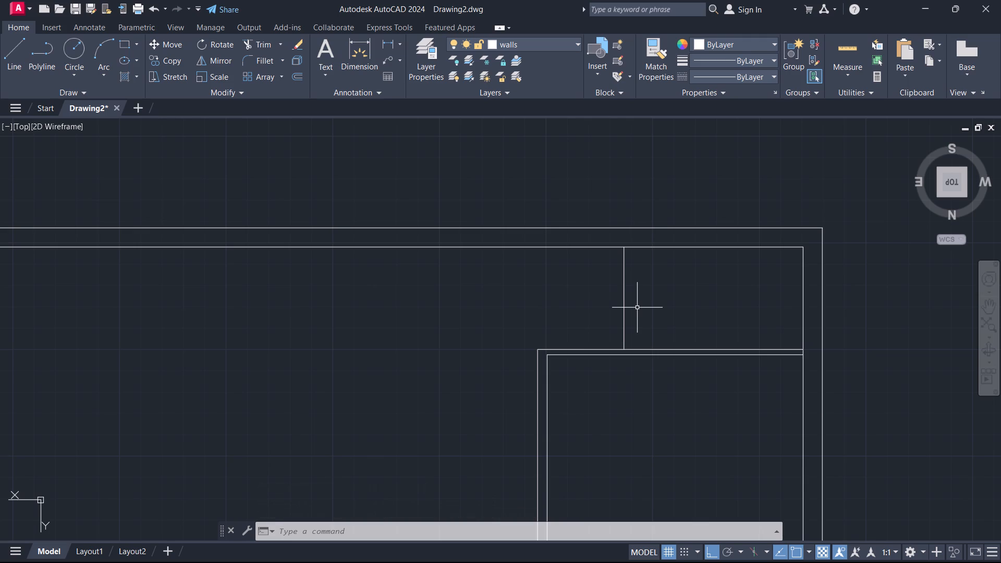
pyautogui.click(624, 307)
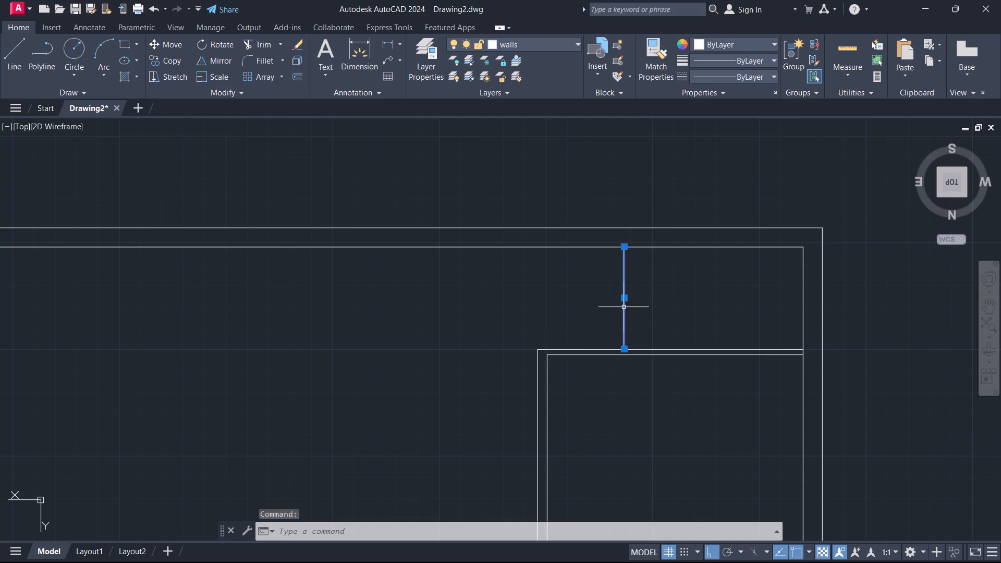
pyautogui.press('o')
pyautogui.press('Return')
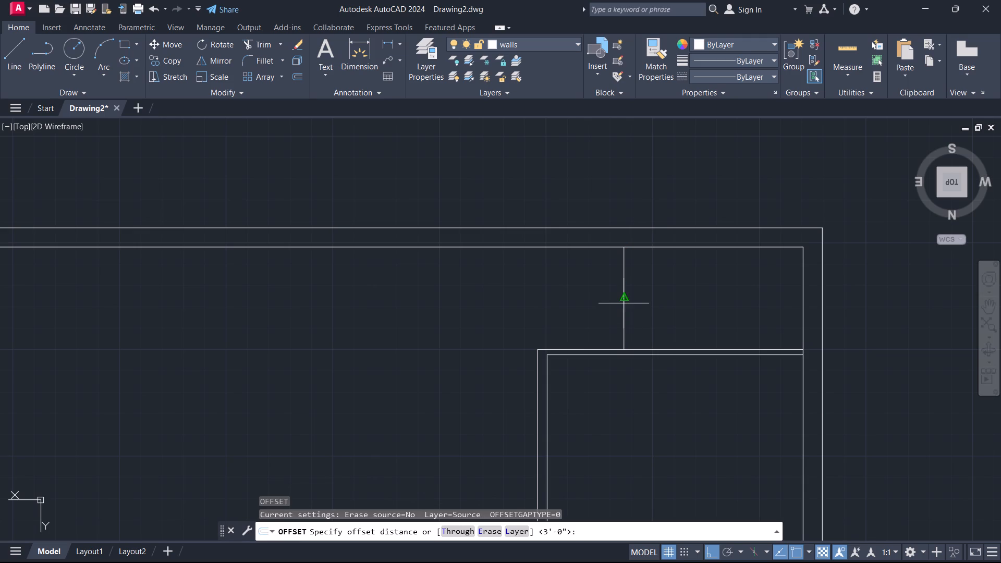
pyautogui.click(624, 303)
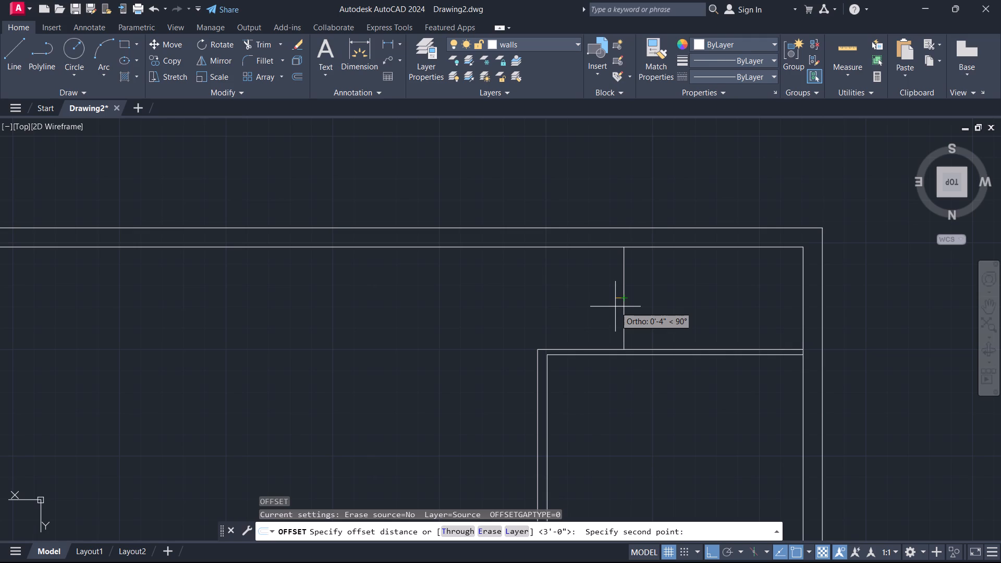
pyautogui.press('3')
pyautogui.hotkey('shift', '"')
pyautogui.press('Return')
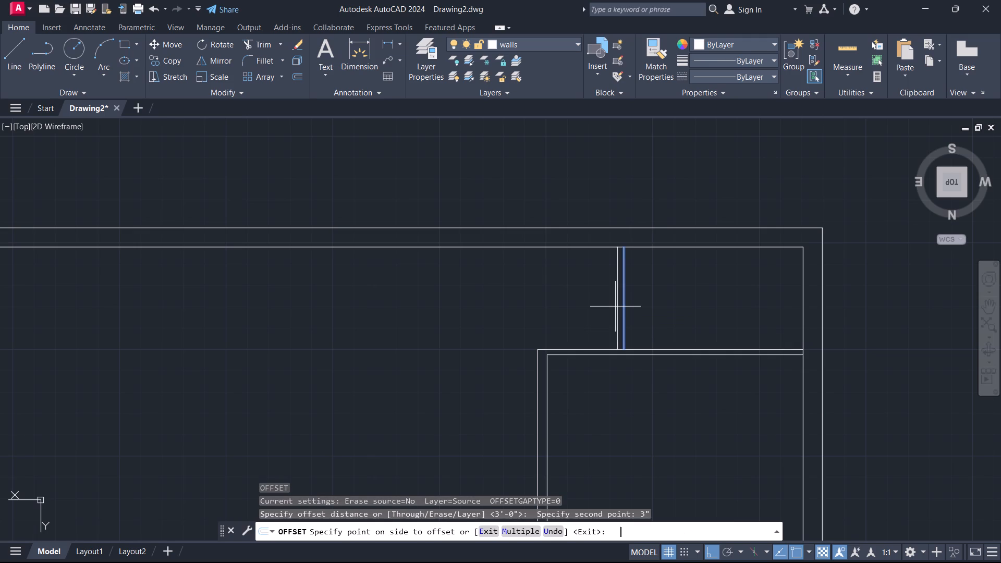
pyautogui.click(615, 307)
pyautogui.click(585, 309)
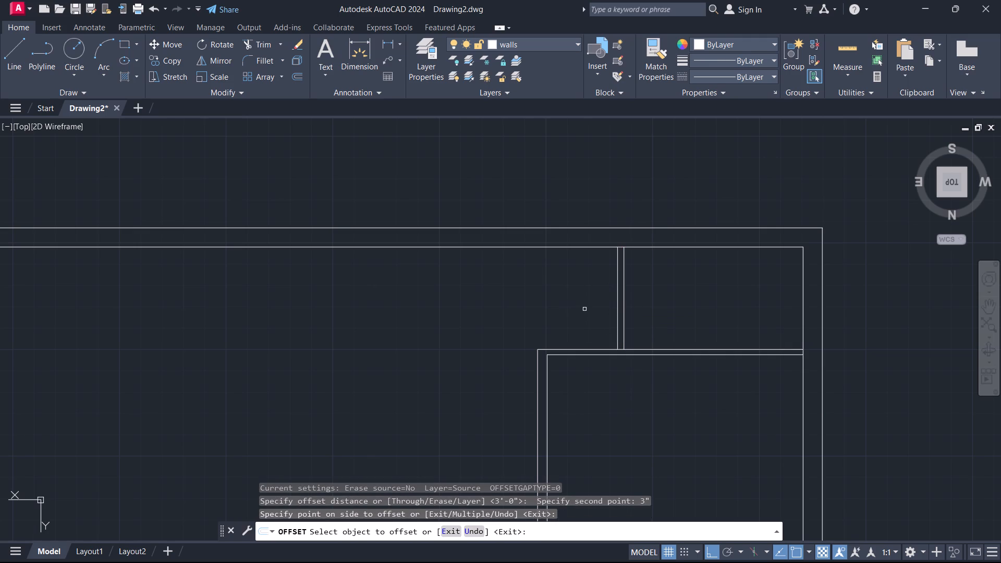
pyautogui.scroll(-3, 611, 296)
pyautogui.moveTo(628, 357); pyautogui.dragTo(643, 314, button='middle')
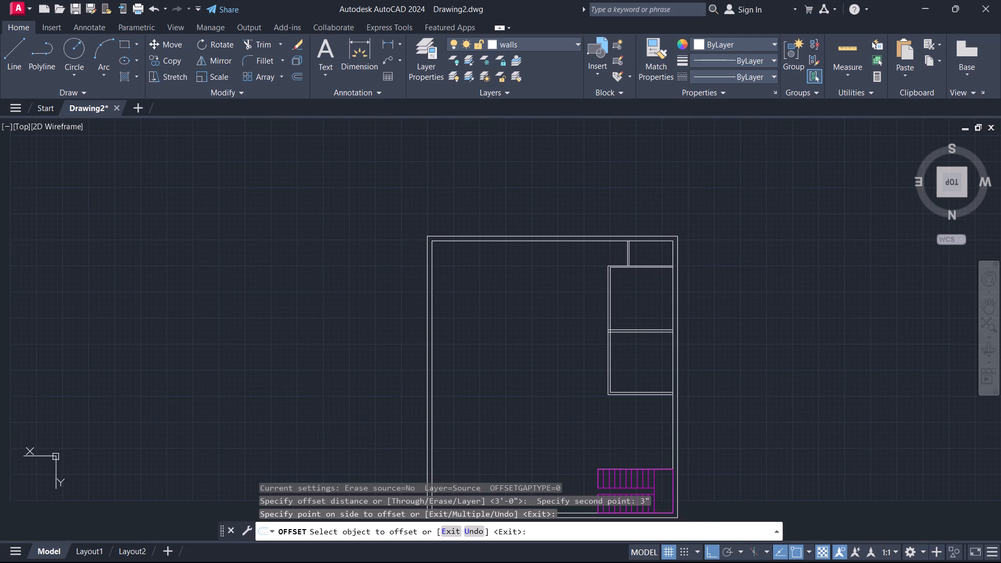
# Trim away the lower room's left wall and bottom partition lines, leaving only the upper room and small space above it.
pyautogui.scroll(2, 632, 367)
pyautogui.press('Escape')
pyautogui.write('tr')
pyautogui.press('Return')
pyautogui.moveTo(539, 345); pyautogui.dragTo(638, 403)
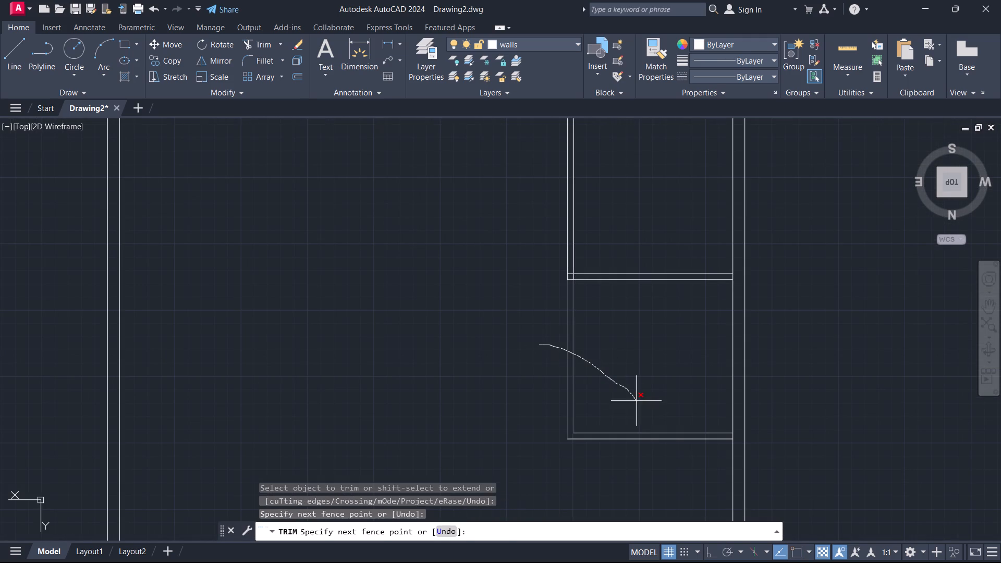
pyautogui.moveTo(638, 403); pyautogui.dragTo(655, 459)
pyautogui.scroll(-2, 652, 411)
pyautogui.moveTo(603, 420); pyautogui.dragTo(589, 361, button='middle')
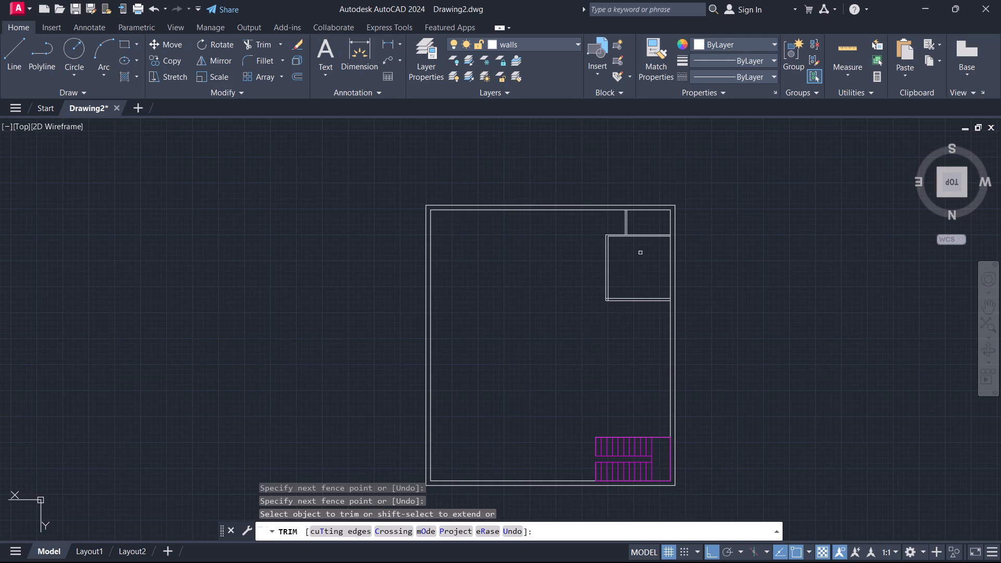
pyautogui.scroll(2, 655, 229)
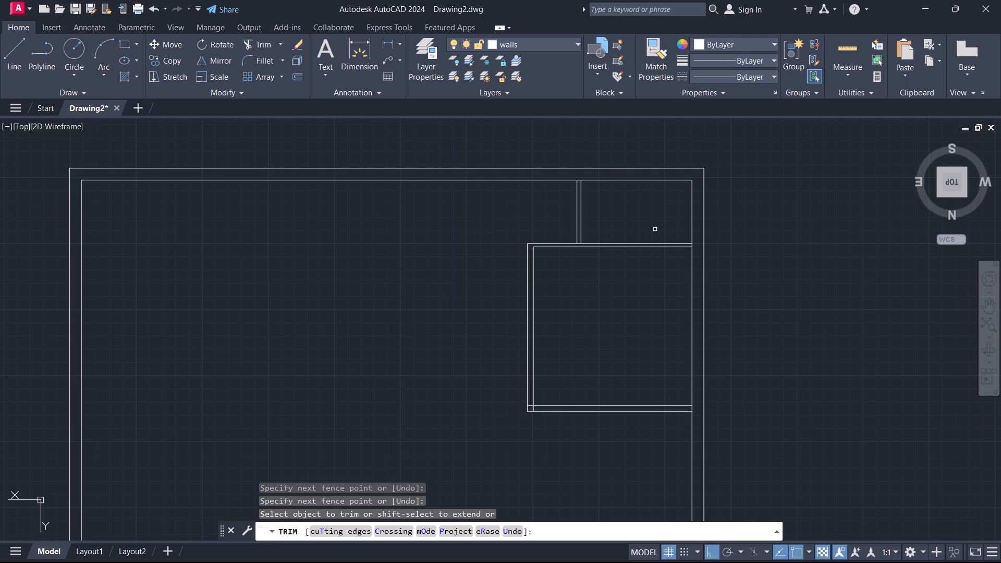
pyautogui.press('Escape')
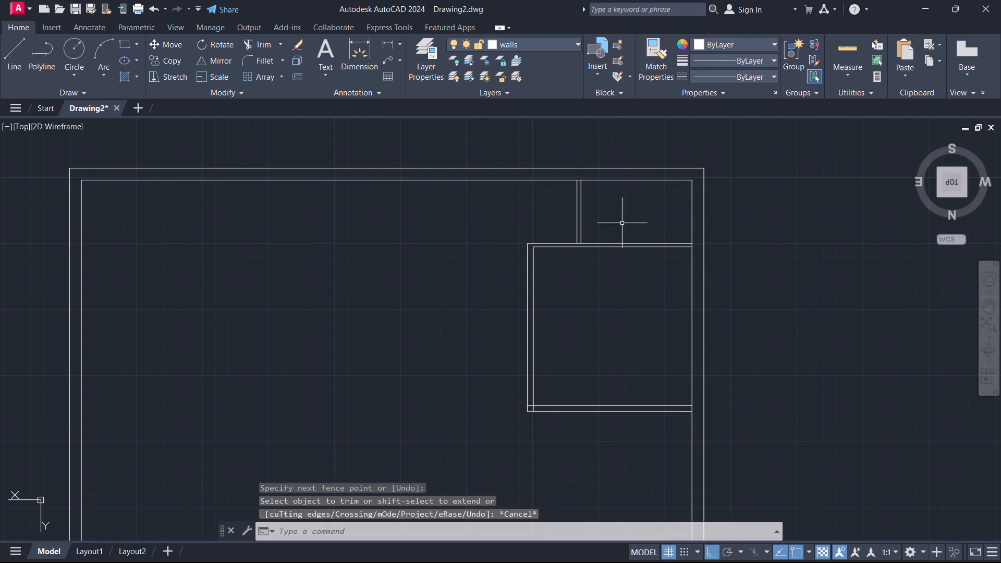
# Move the upper room's walls and the thin partition above them 1' to the left, away from the right exterior wall.
pyautogui.moveTo(620, 222); pyautogui.dragTo(542, 518)
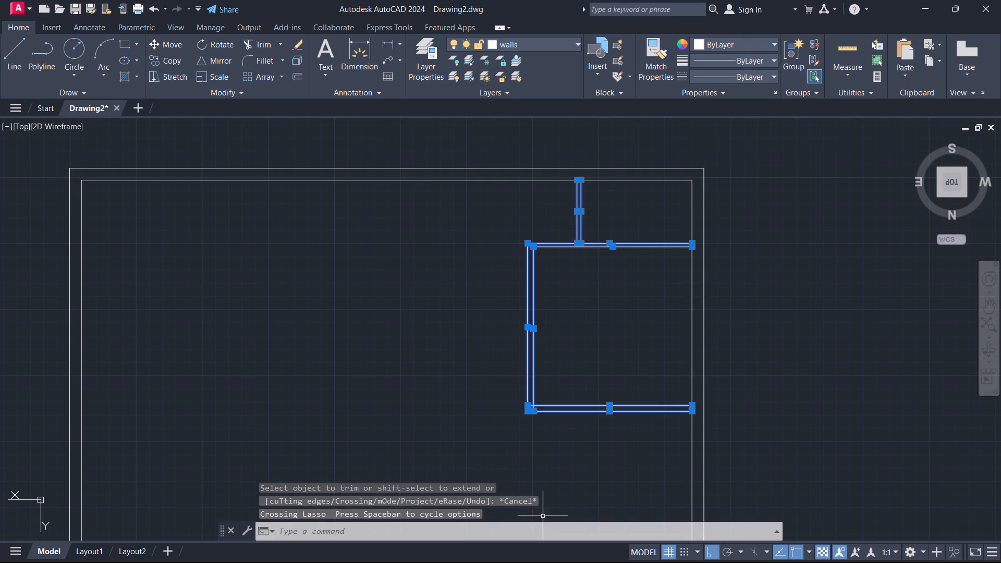
pyautogui.press('m')
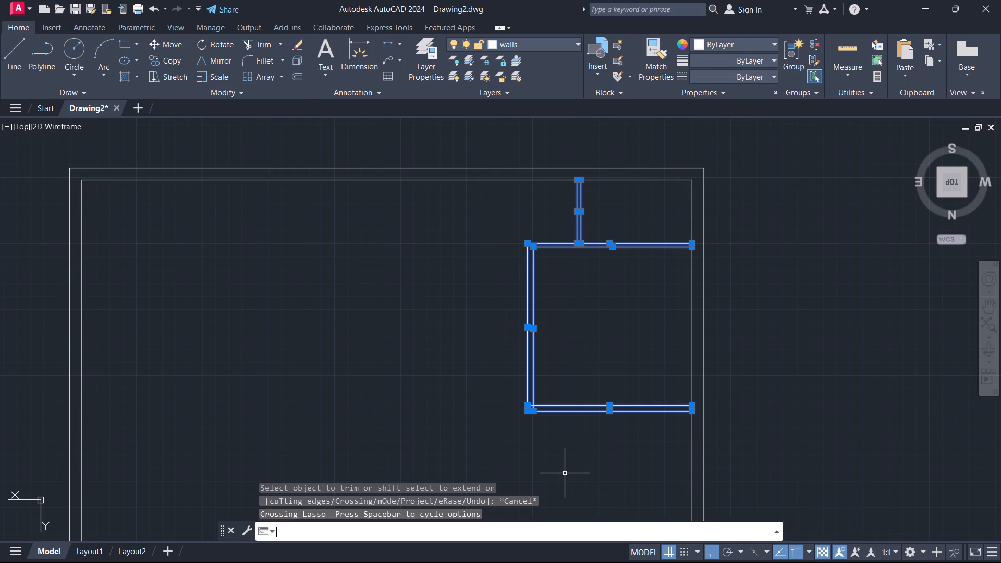
pyautogui.press('Return')
pyautogui.scroll(3, 699, 434)
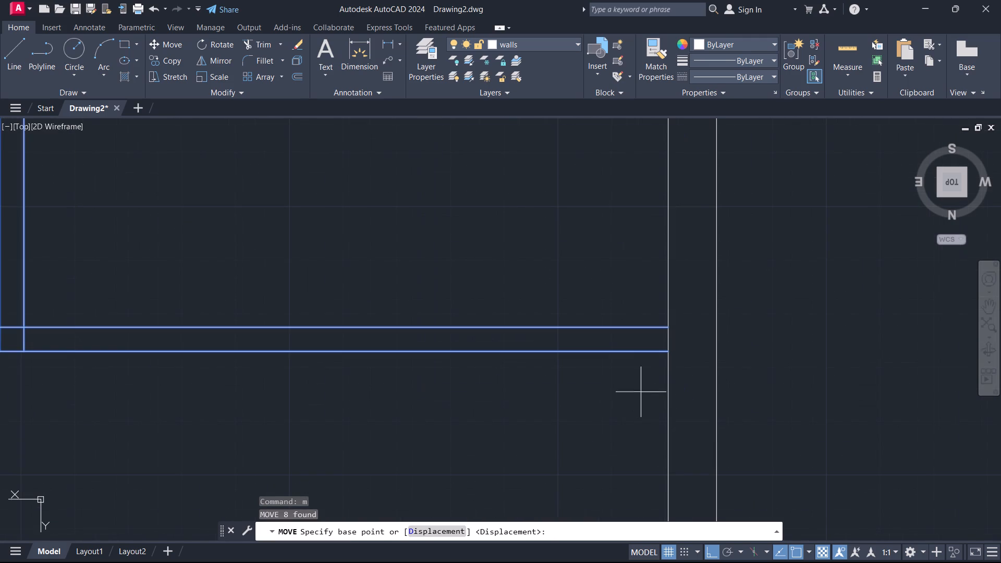
pyautogui.click(670, 353)
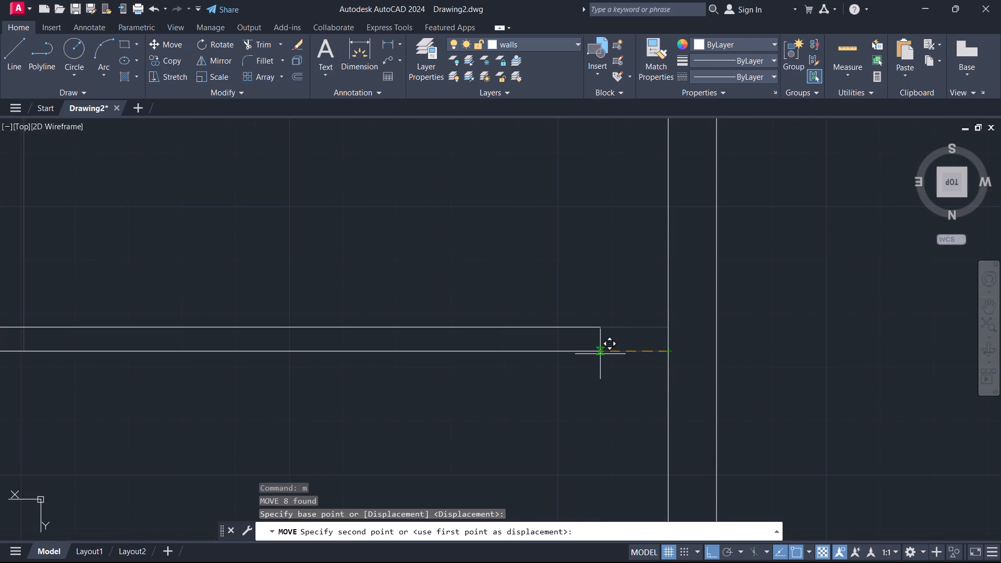
pyautogui.write("1'")
pyautogui.press('Return')
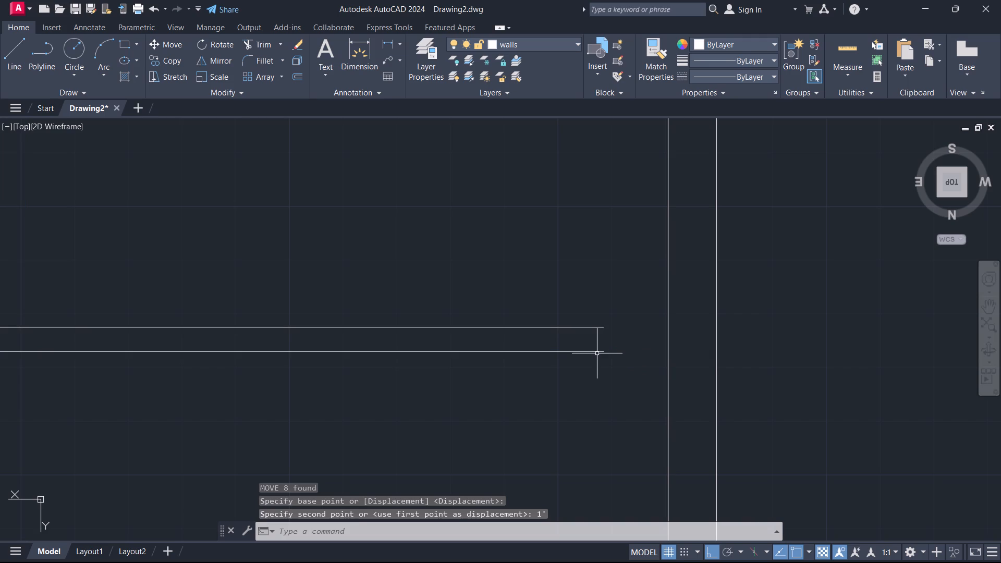
# Move the same room walls and thin partition a further 4.5" to the left.
pyautogui.scroll(-3, 597, 379)
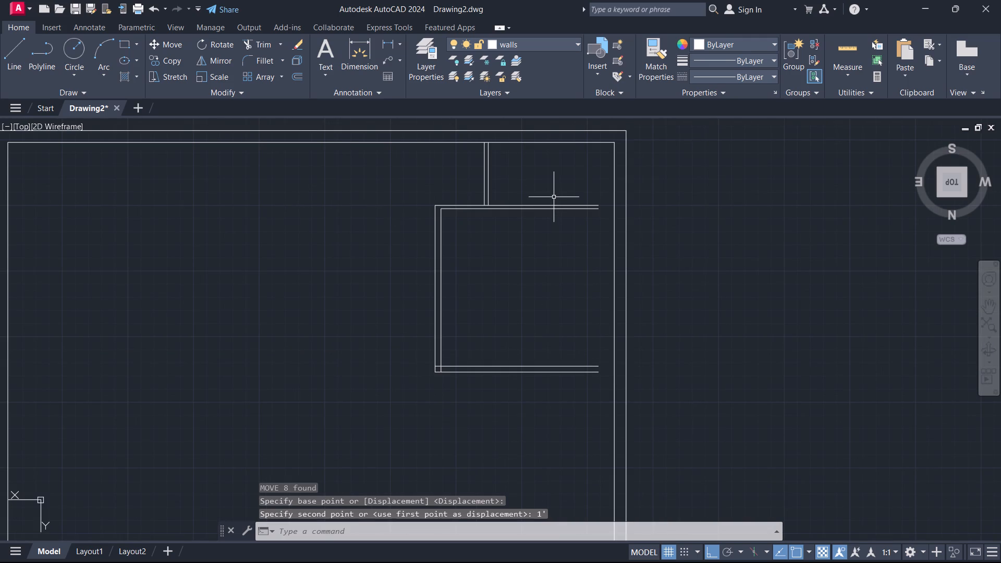
pyautogui.click(582, 172)
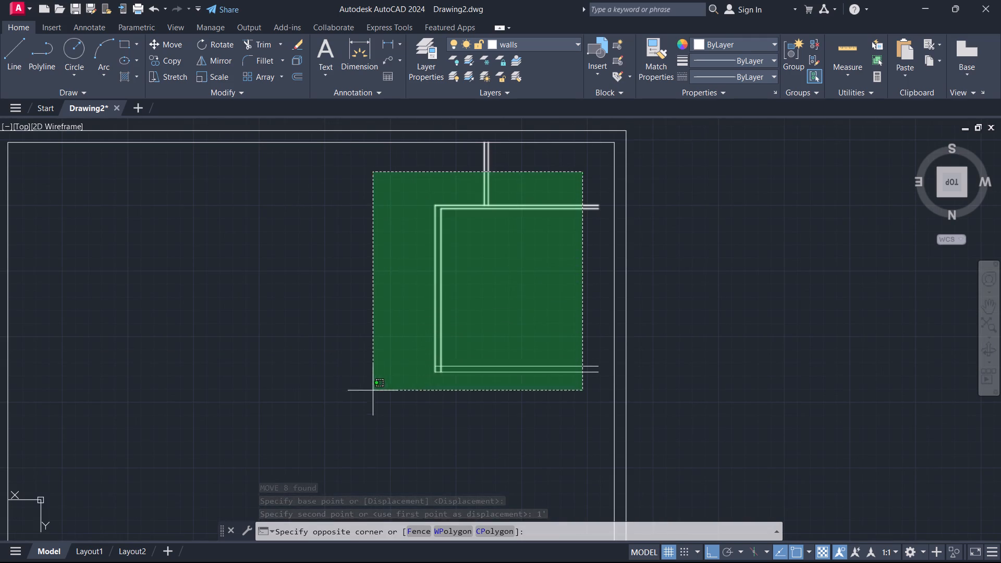
pyautogui.click(356, 425)
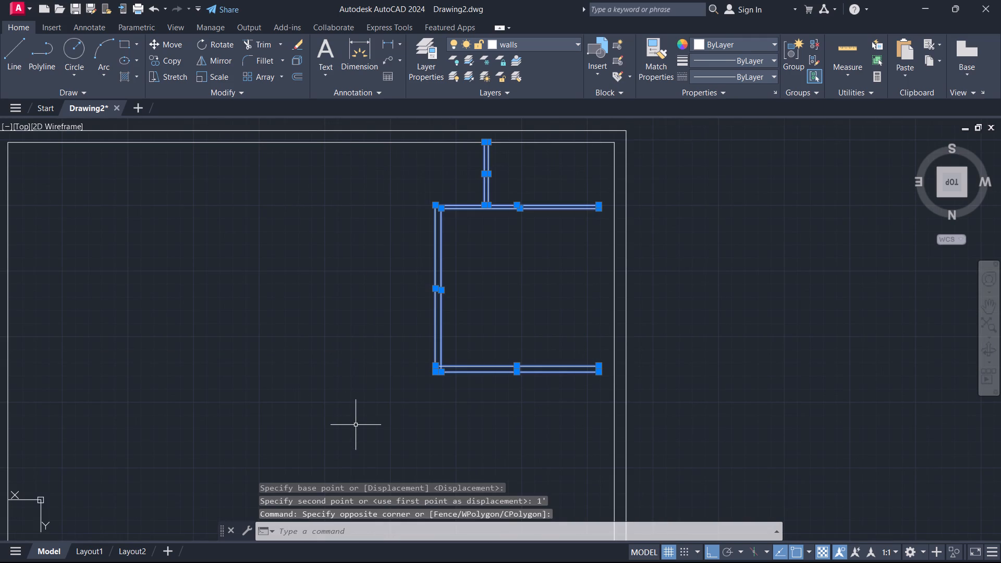
pyautogui.press('m')
pyautogui.press('Return')
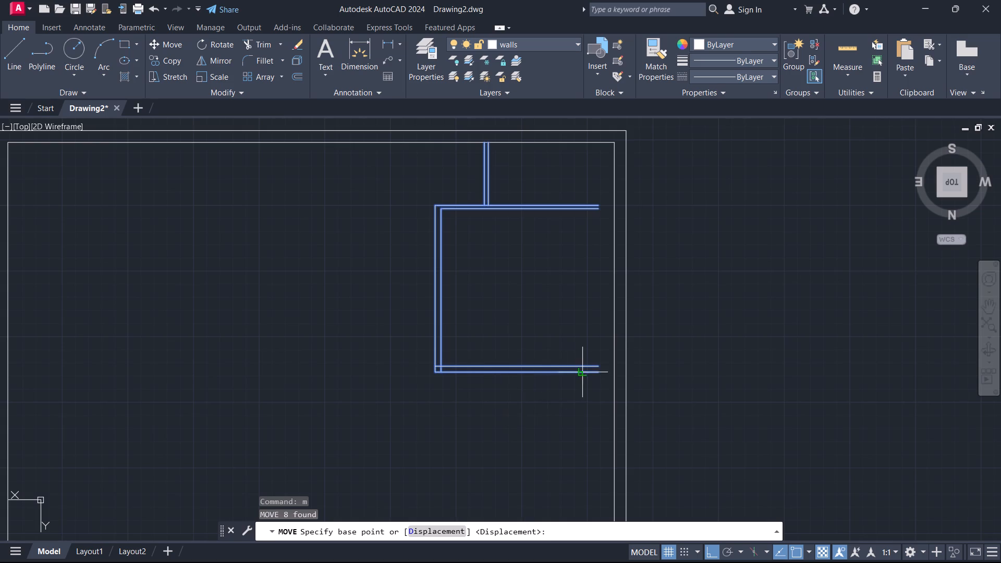
pyautogui.scroll(2, 587, 371)
pyautogui.click(617, 378)
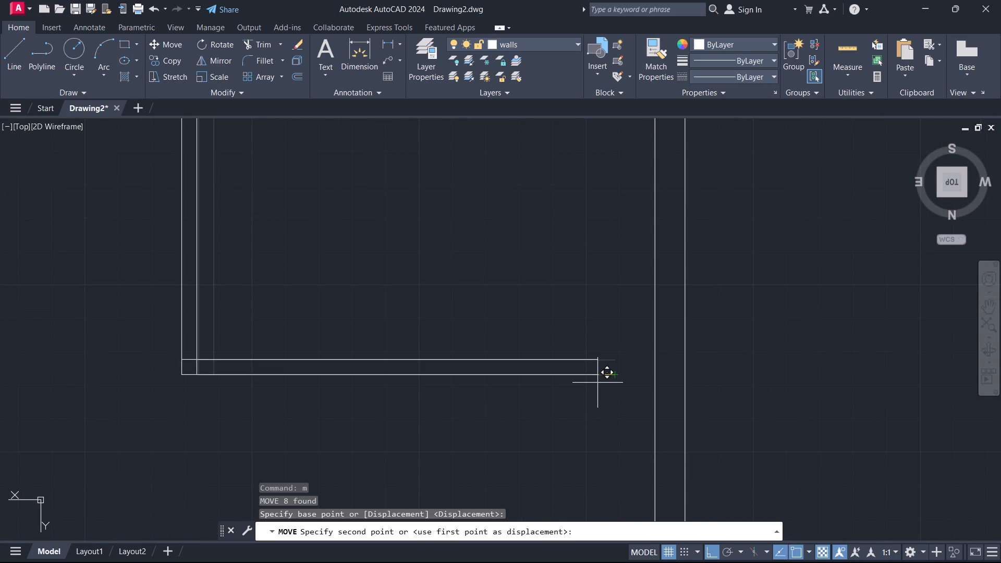
pyautogui.write('4.5"')
pyautogui.press('Return')
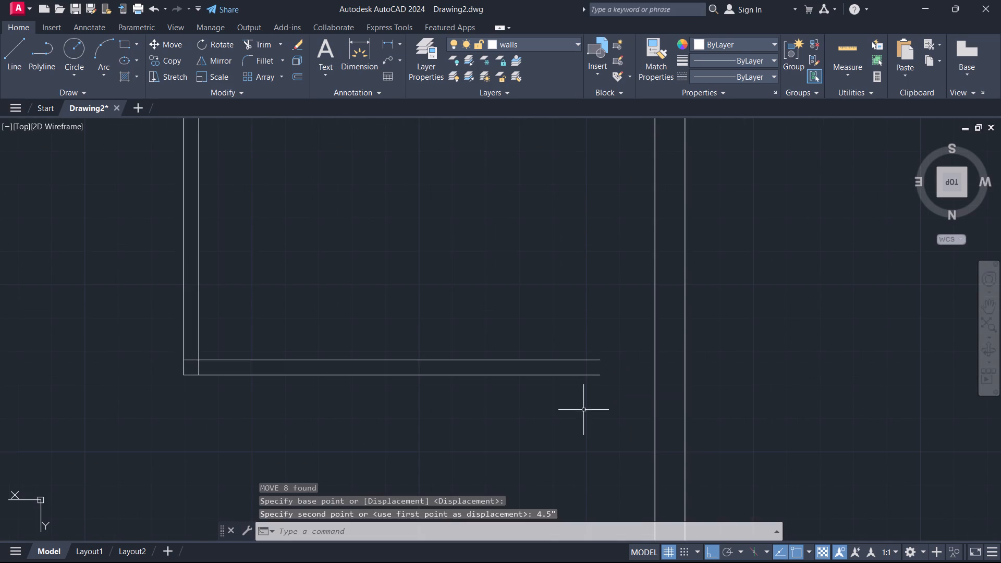
# Draw a vertical line from the right end of the room's bottom wall up to the top exterior wall's inner line.
pyautogui.scroll(-1, 585, 414)
pyautogui.moveTo(592, 414); pyautogui.dragTo(595, 478, button='middle')
pyautogui.press('l')
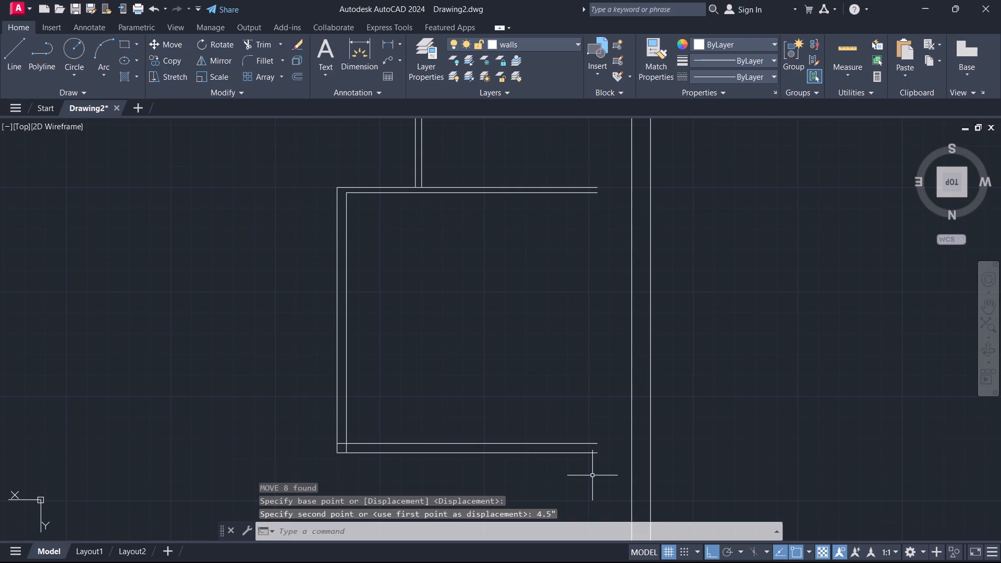
pyautogui.press('Return')
pyautogui.click(600, 451)
pyautogui.scroll(-2, 609, 314)
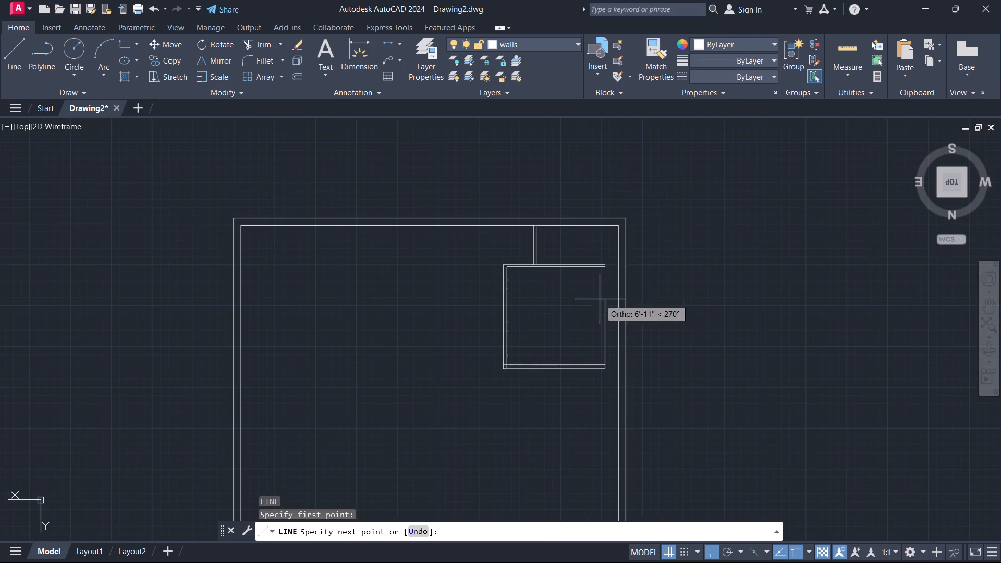
pyautogui.scroll(1, 604, 234)
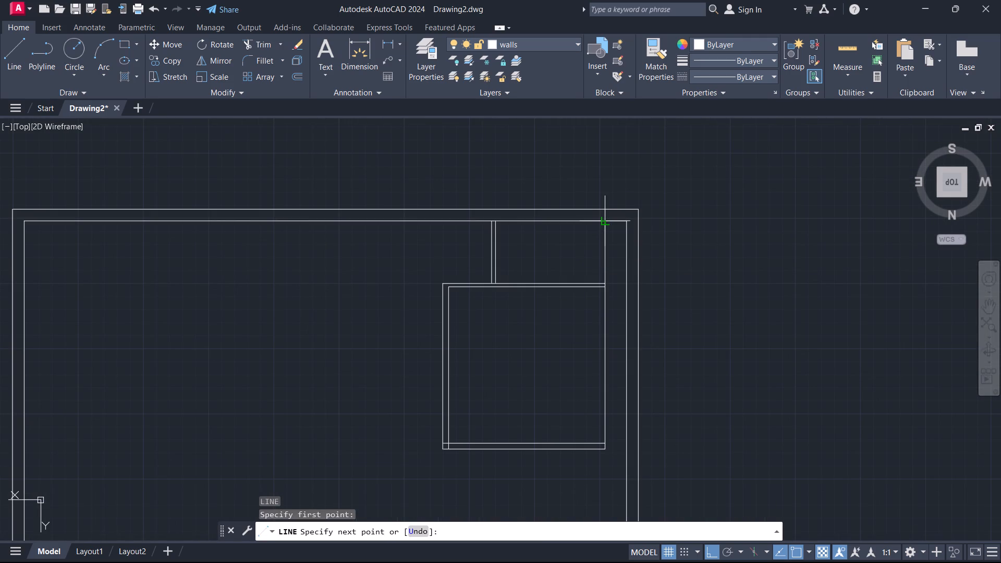
pyautogui.click(602, 223)
pyautogui.press('Escape')
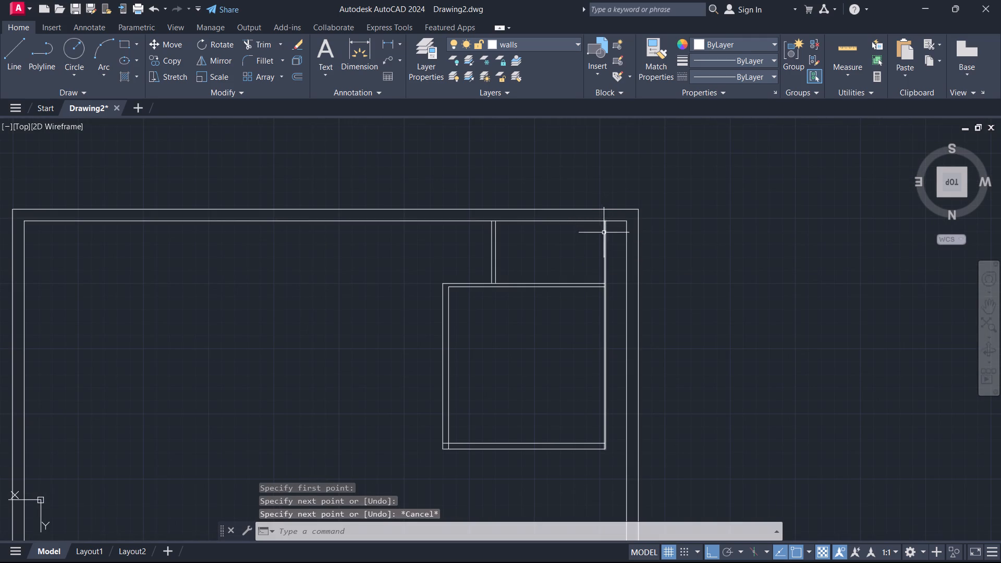
# Offset the new vertical line 4.5" to the right to form the room's right wall.
pyautogui.click(605, 240)
pyautogui.press('o')
pyautogui.press('Return')
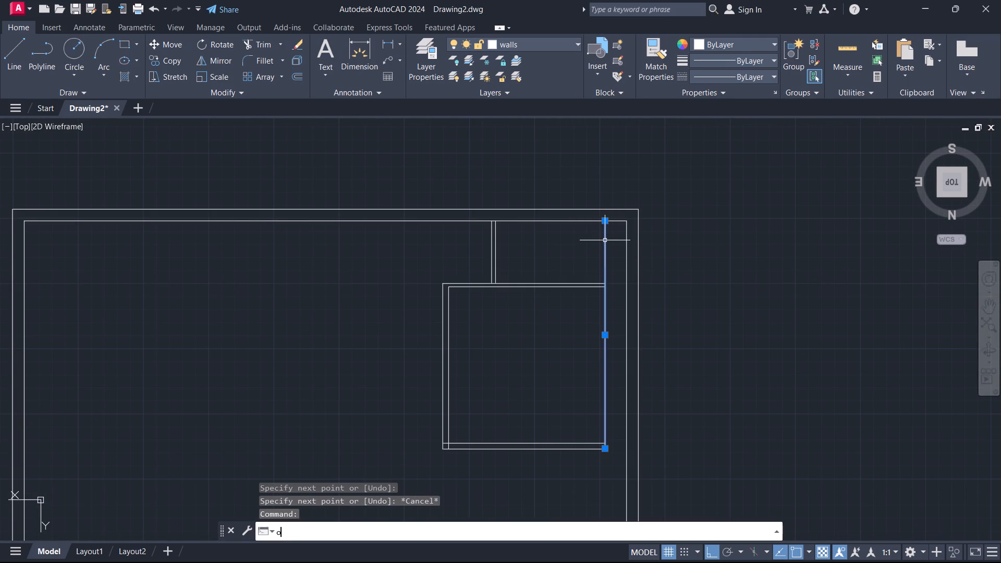
pyautogui.click(605, 240)
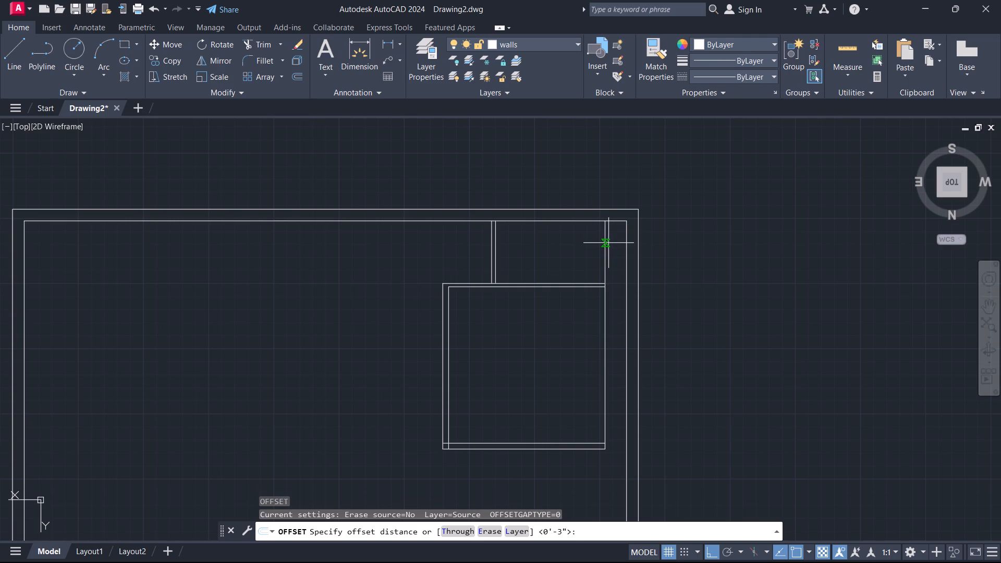
pyautogui.click(606, 248)
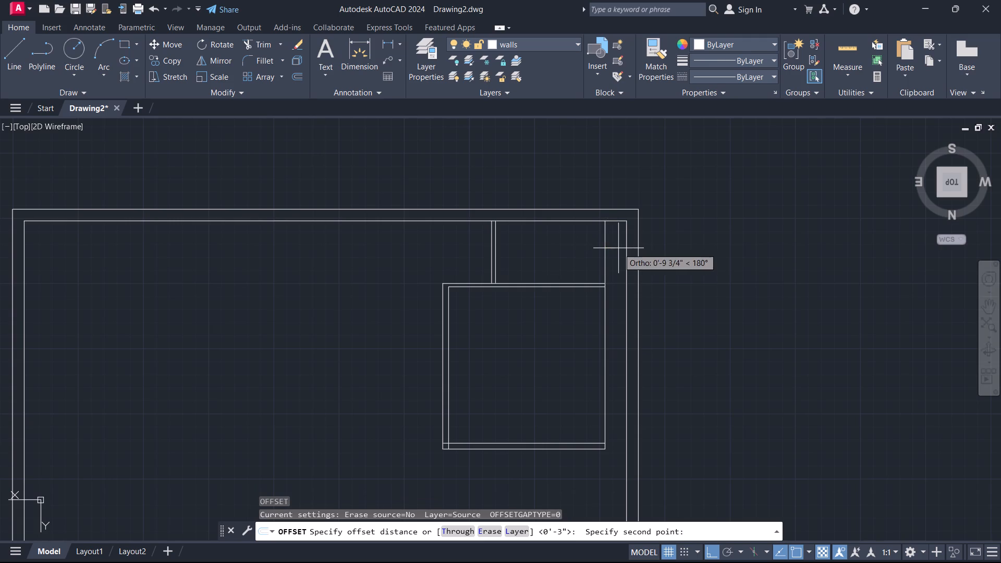
pyautogui.write('4.5"')
pyautogui.press('Return')
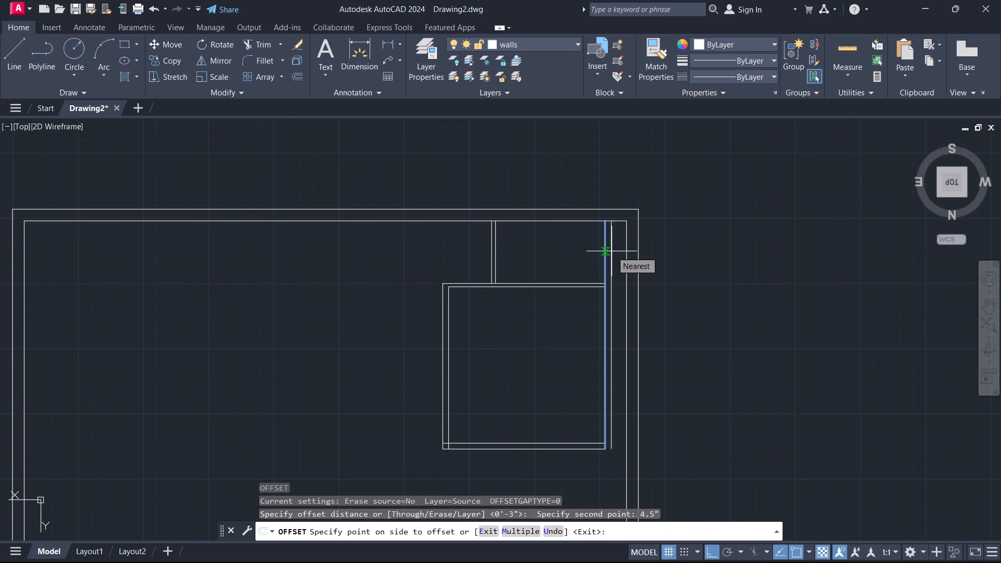
pyautogui.click(620, 253)
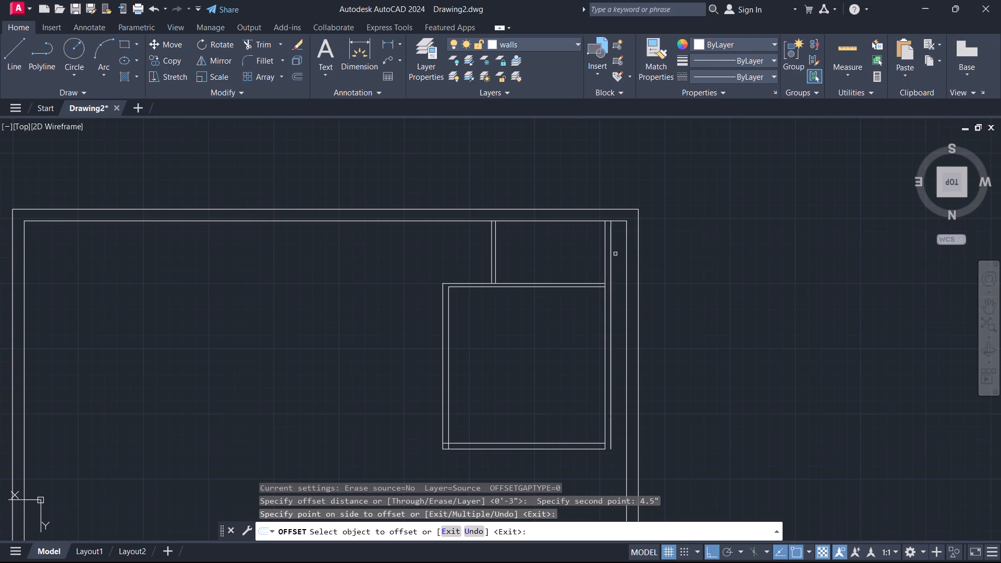
pyautogui.moveTo(617, 253); pyautogui.dragTo(508, 313)
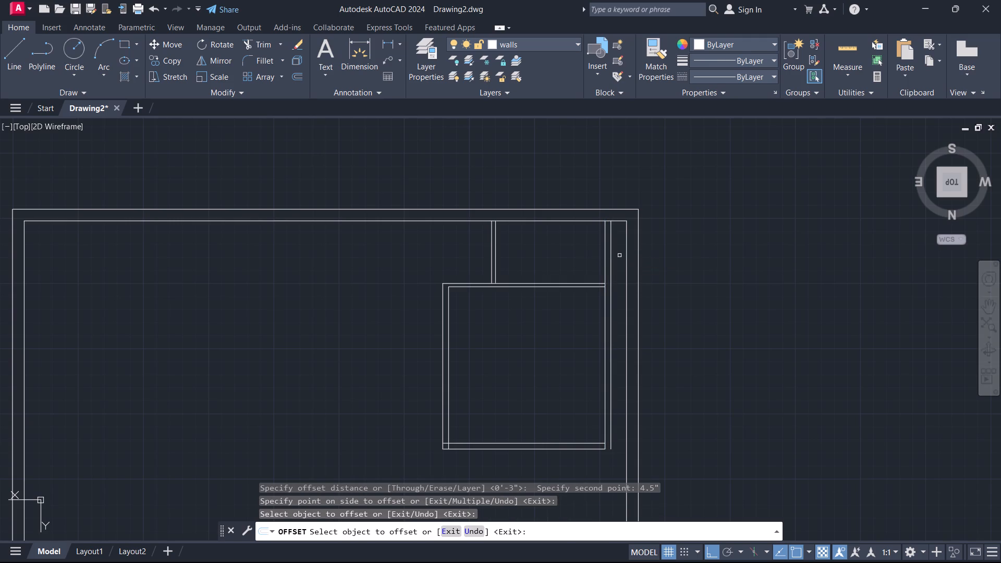
pyautogui.moveTo(619, 255); pyautogui.dragTo(564, 282)
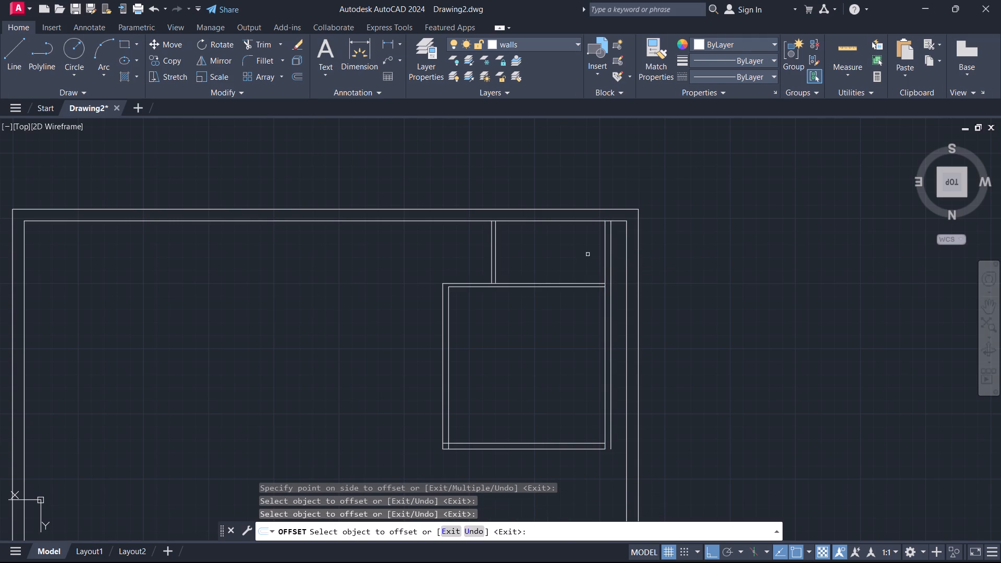
pyautogui.press('Escape')
# Move all the room walls and the thin partition 1'3" straight down, away from the top exterior wall.
pyautogui.moveTo(615, 260); pyautogui.dragTo(477, 326)
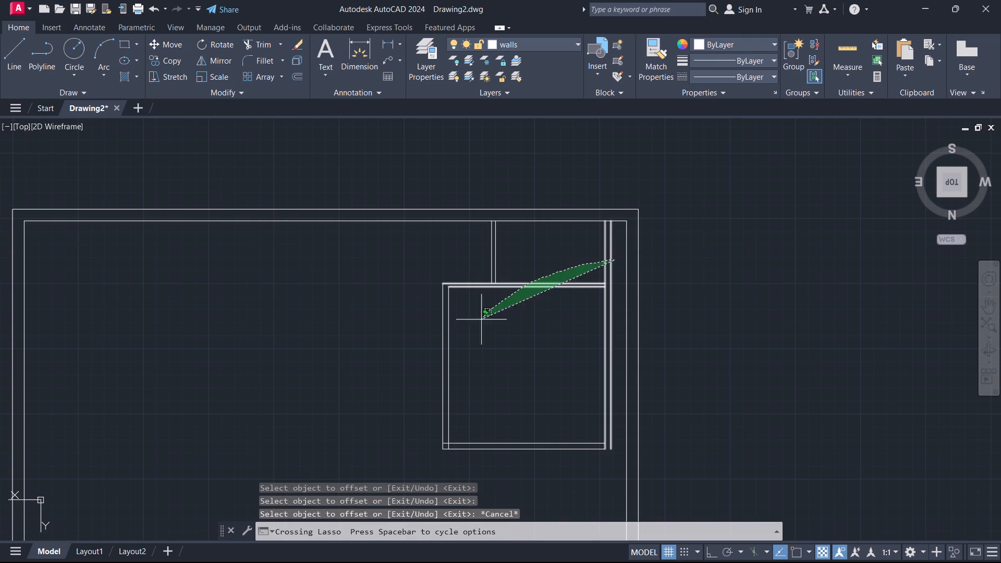
pyautogui.moveTo(477, 326); pyautogui.dragTo(400, 438)
pyautogui.moveTo(521, 258); pyautogui.dragTo(436, 259)
pyautogui.moveTo(515, 405); pyautogui.dragTo(498, 483)
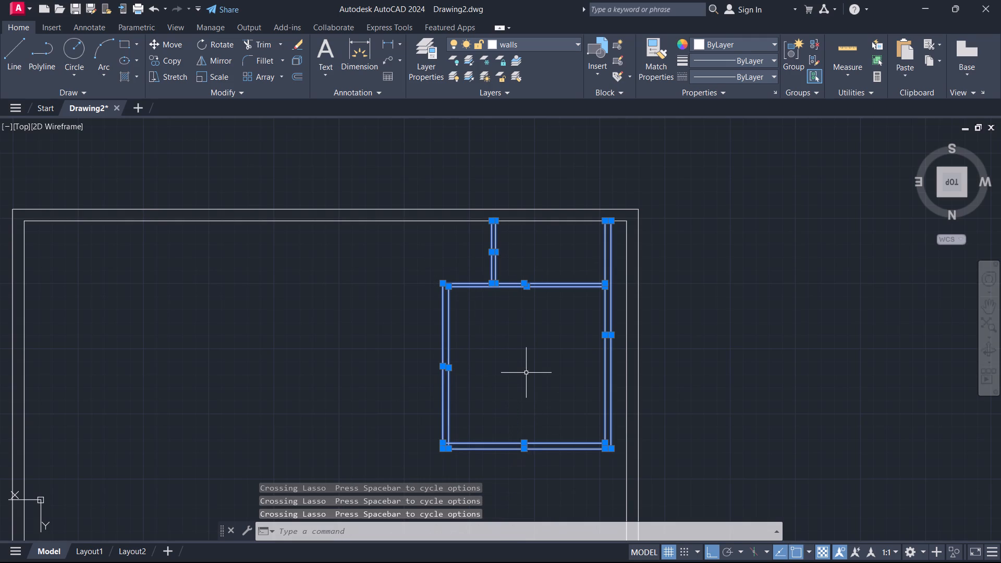
pyautogui.press('m')
pyautogui.press('Return')
pyautogui.scroll(1, 612, 214)
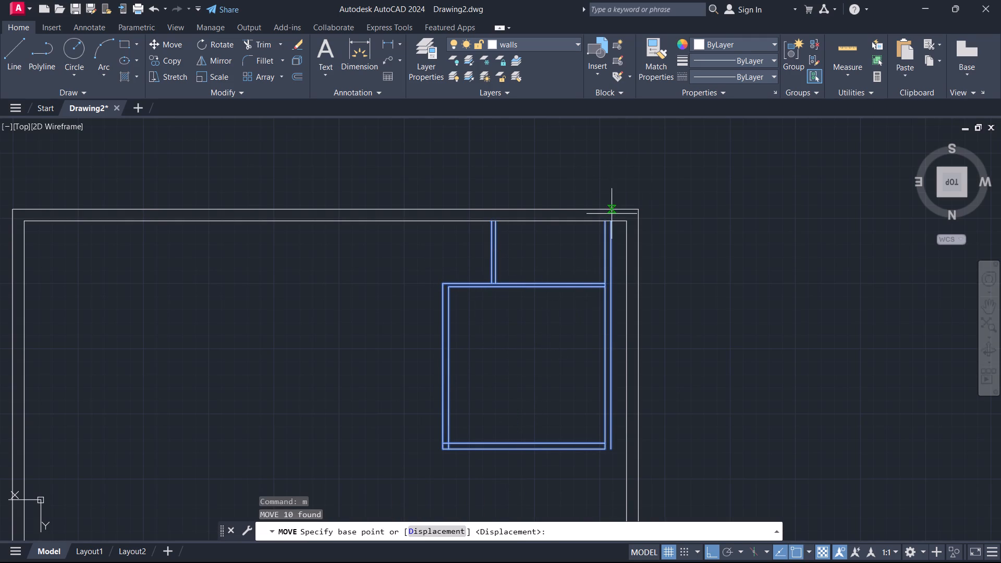
pyautogui.scroll(2, 612, 214)
pyautogui.click(603, 243)
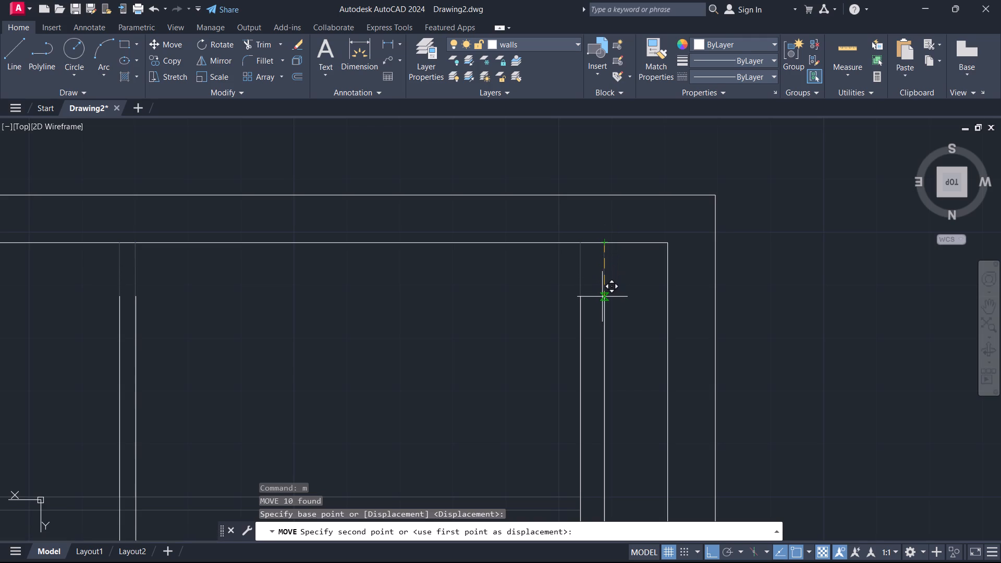
pyautogui.write("1'")
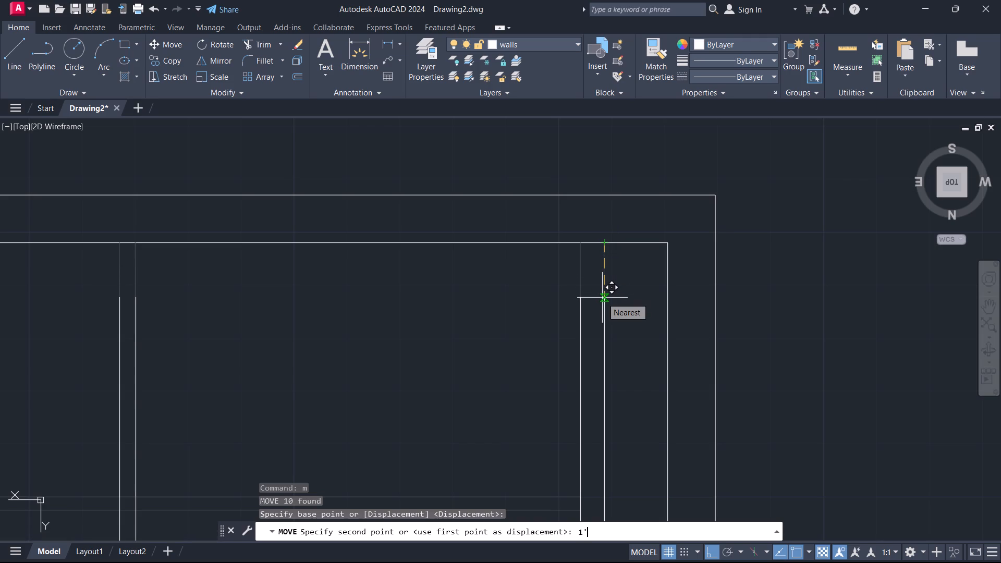
pyautogui.write('3"')
pyautogui.press('Return')
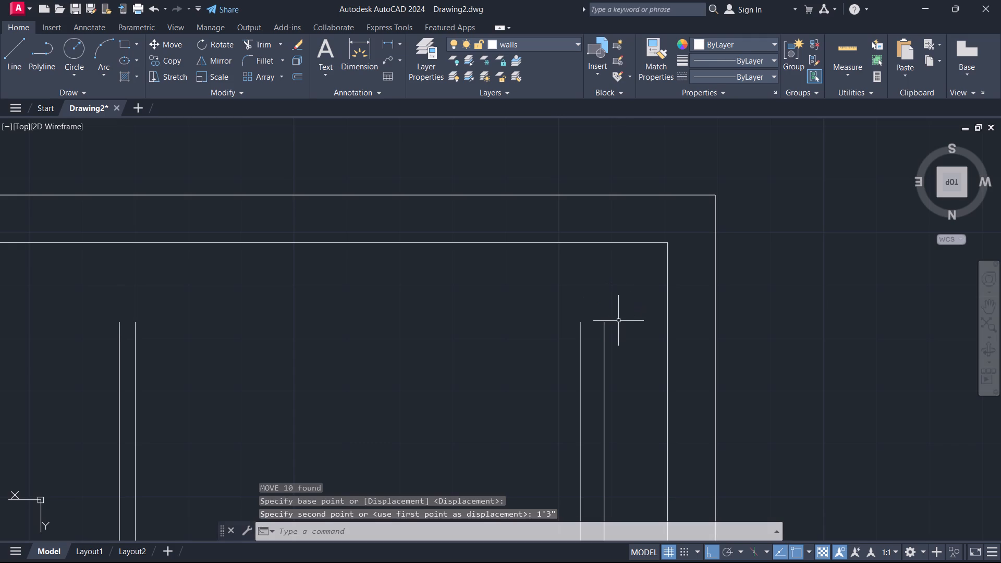
# Draw a horizontal line from the right wall's outer top end to the thin partition's left line, closing the small space's top.
pyautogui.press('l')
pyautogui.press('Return')
pyautogui.click(603, 324)
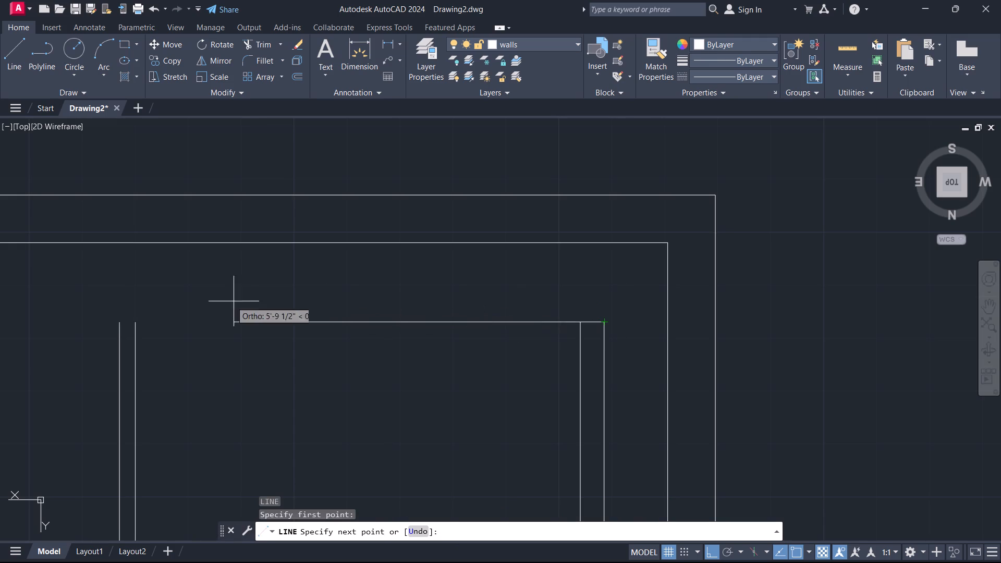
pyautogui.click(119, 324)
pyautogui.press('Escape')
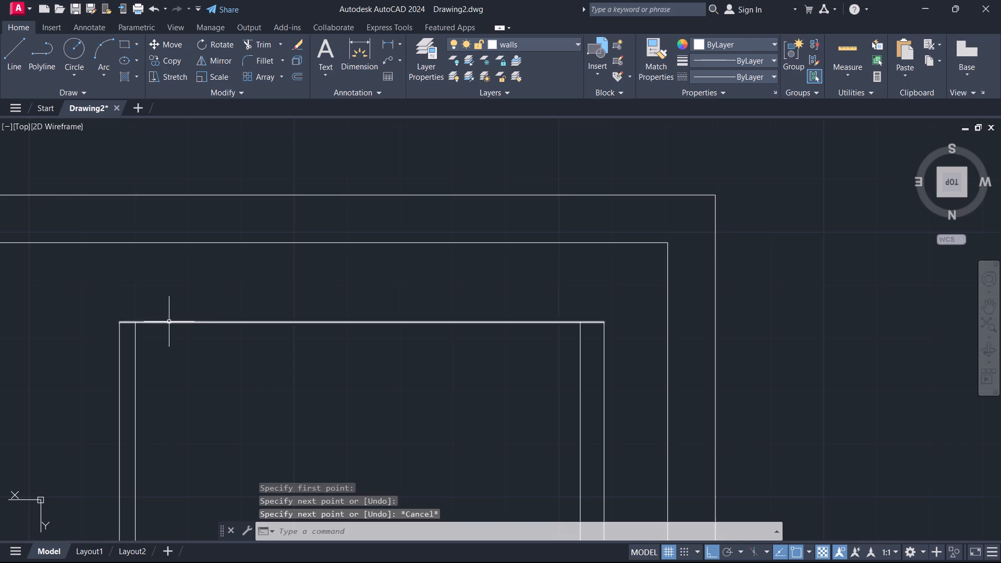
# Offset the small space's top line 3" upward to form its top wall.
pyautogui.click(169, 322)
pyautogui.press('o')
pyautogui.press('Return')
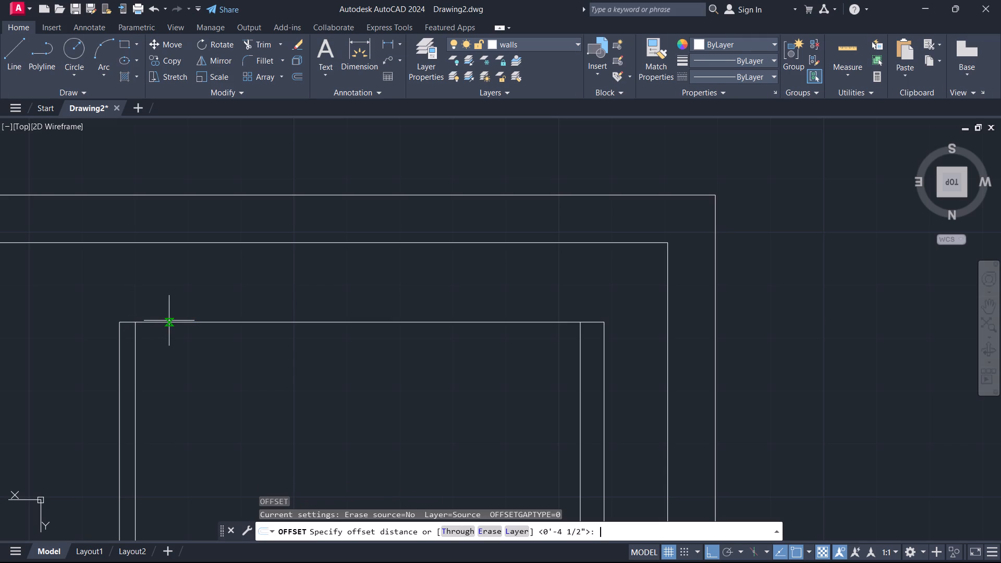
pyautogui.click(214, 324)
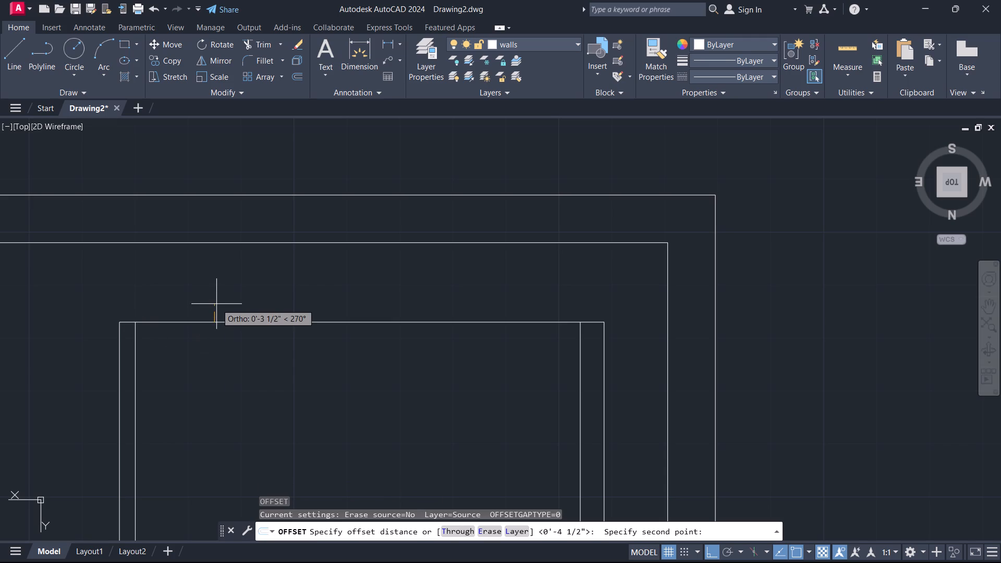
pyautogui.write('3"')
pyautogui.press('Return')
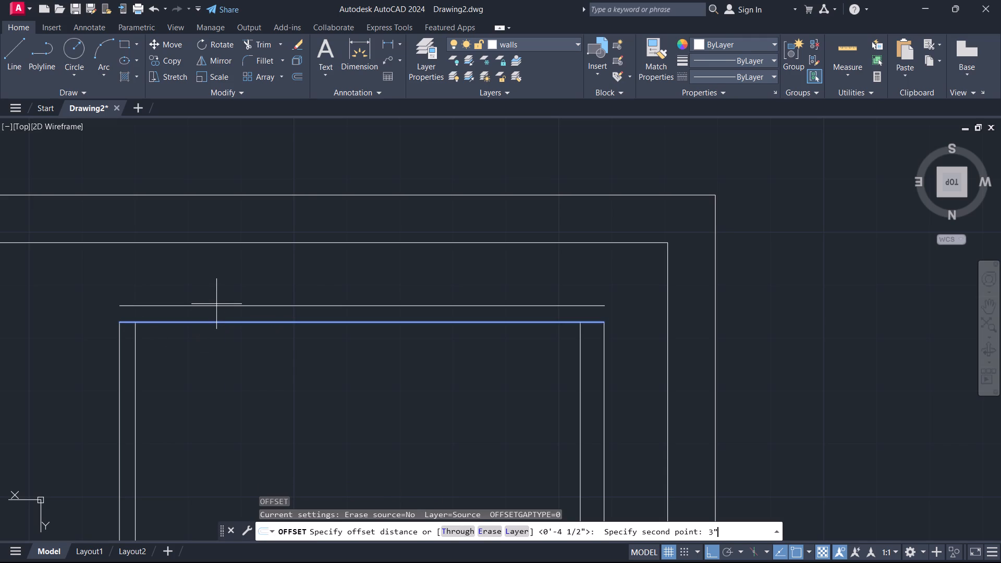
pyautogui.doubleClick(216, 304)
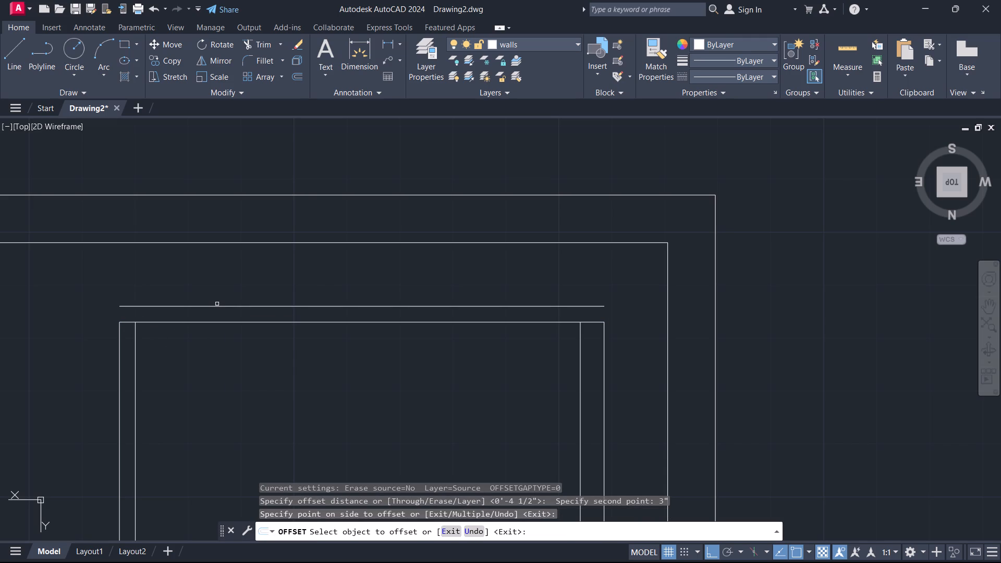
pyautogui.press('Escape')
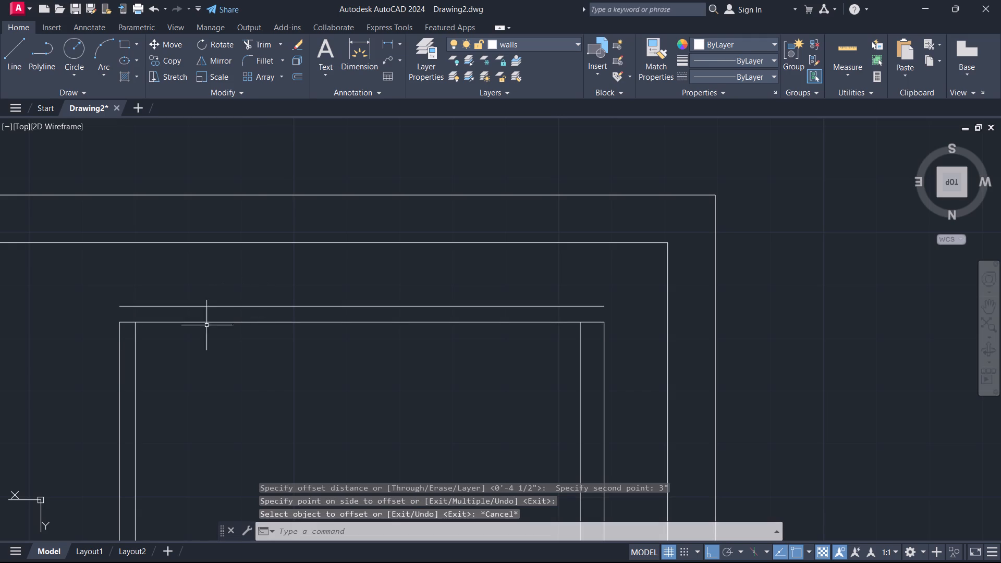
# Extend the small space's outer left and outer right wall lines up to the new top line.
pyautogui.write('ex')
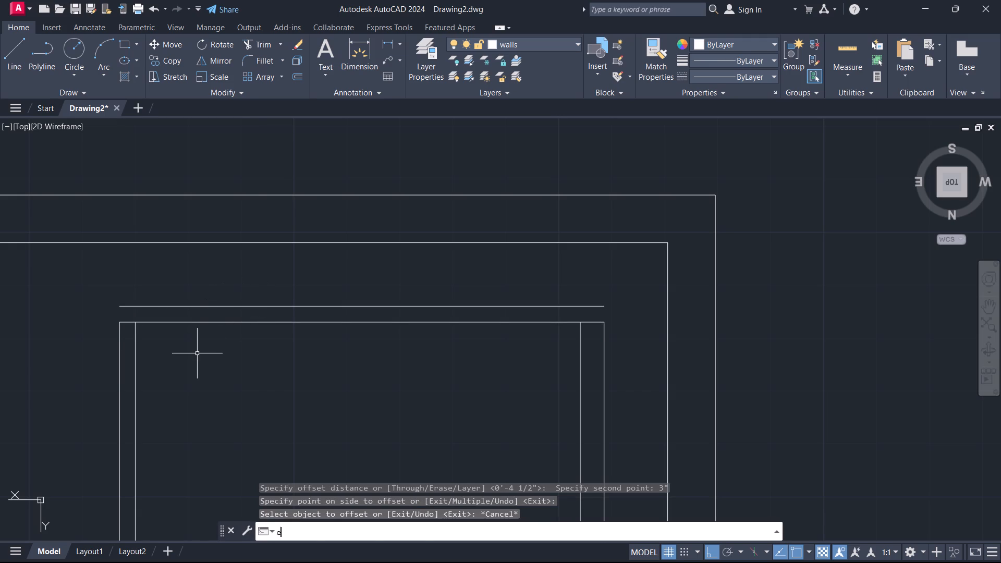
pyautogui.press('Return')
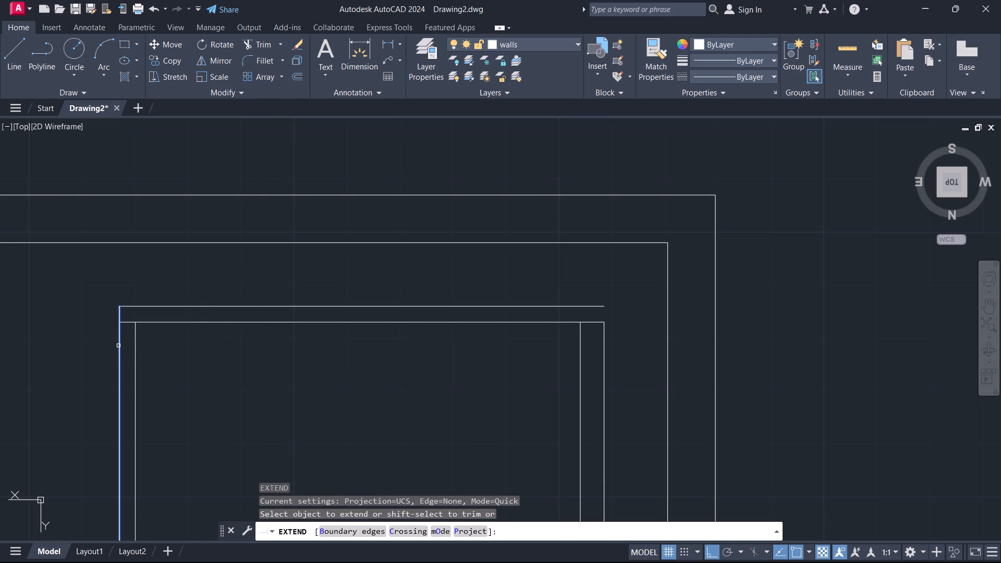
pyautogui.click(118, 346)
pyautogui.click(605, 347)
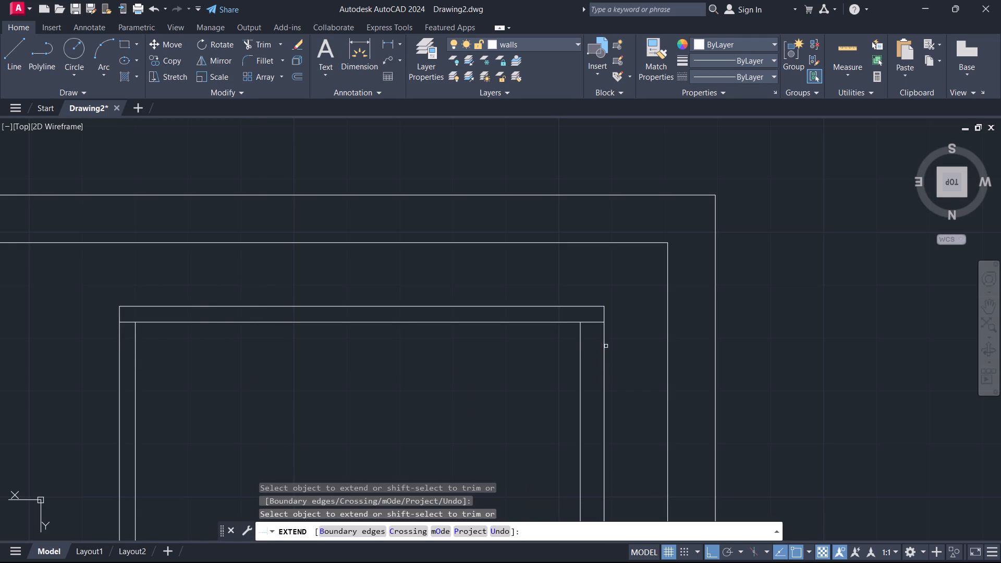
pyautogui.press('Escape')
# Trim the inner top line's overhanging ends inside the small space's two upper wall corners.
pyautogui.write('tr')
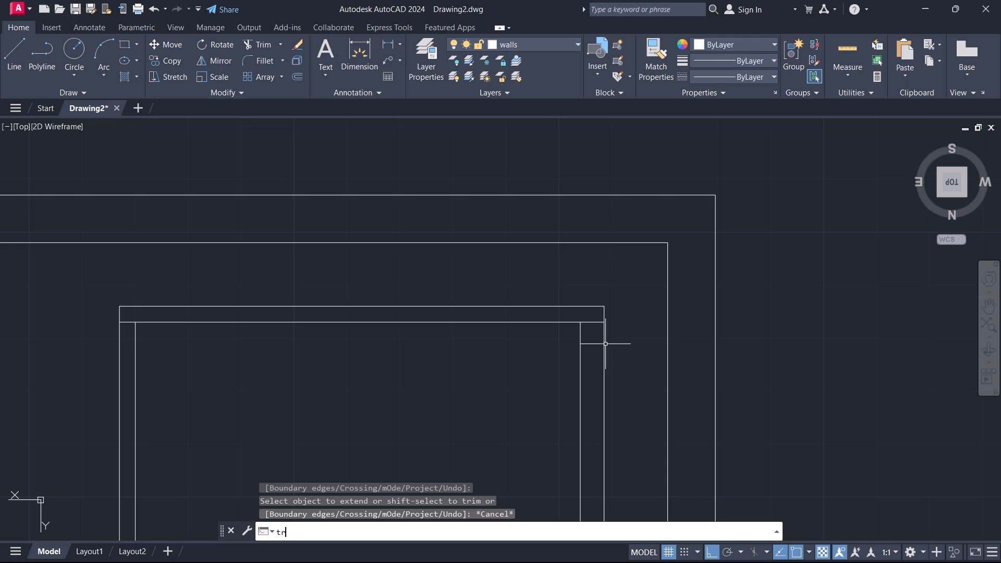
pyautogui.press('Return')
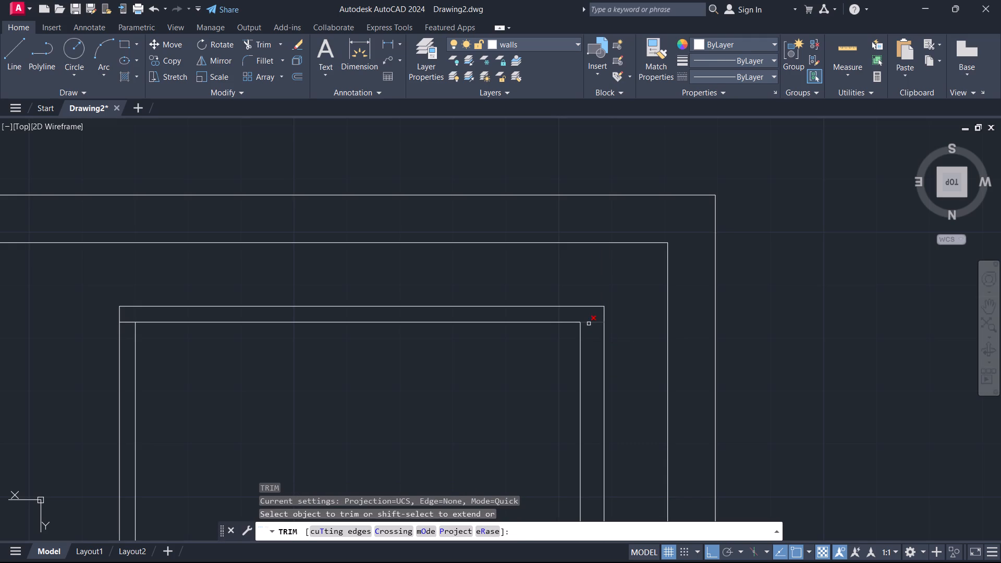
pyautogui.click(589, 324)
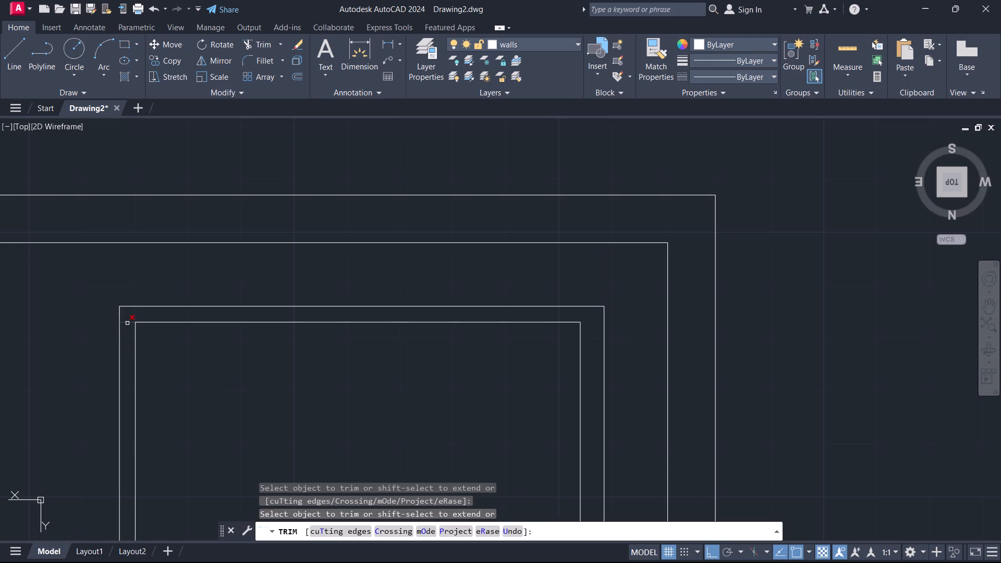
pyautogui.click(127, 323)
pyautogui.scroll(-2, 262, 368)
pyautogui.press('Escape')
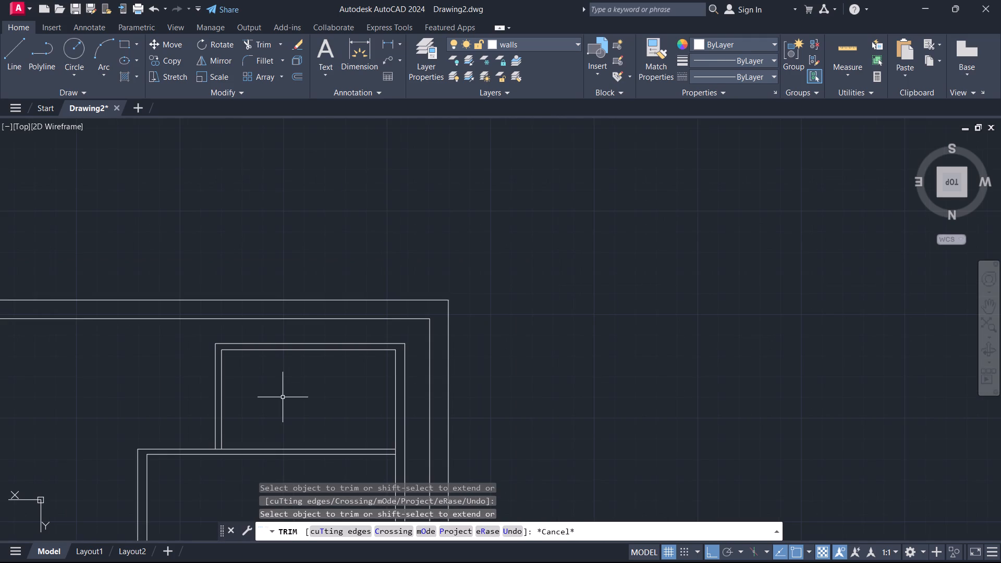
# Trim the overlapping inner line ends at the main room's lower-left wall corner.
pyautogui.moveTo(283, 397); pyautogui.dragTo(462, 332, button='middle')
pyautogui.scroll(-1, 502, 320)
pyautogui.moveTo(481, 415); pyautogui.dragTo(522, 385, button='middle')
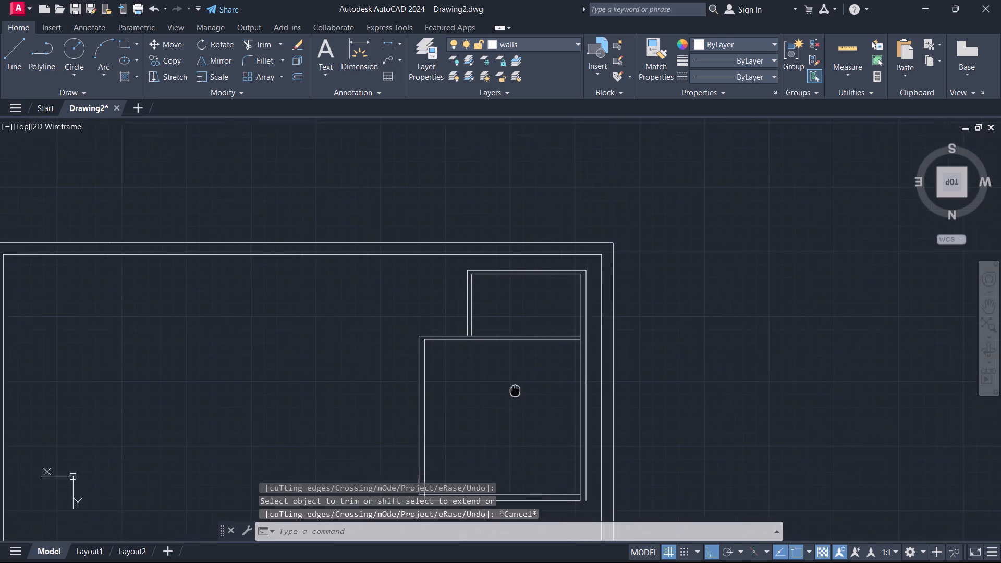
pyautogui.moveTo(522, 385); pyautogui.dragTo(688, 327, button='middle')
pyautogui.scroll(3, 603, 467)
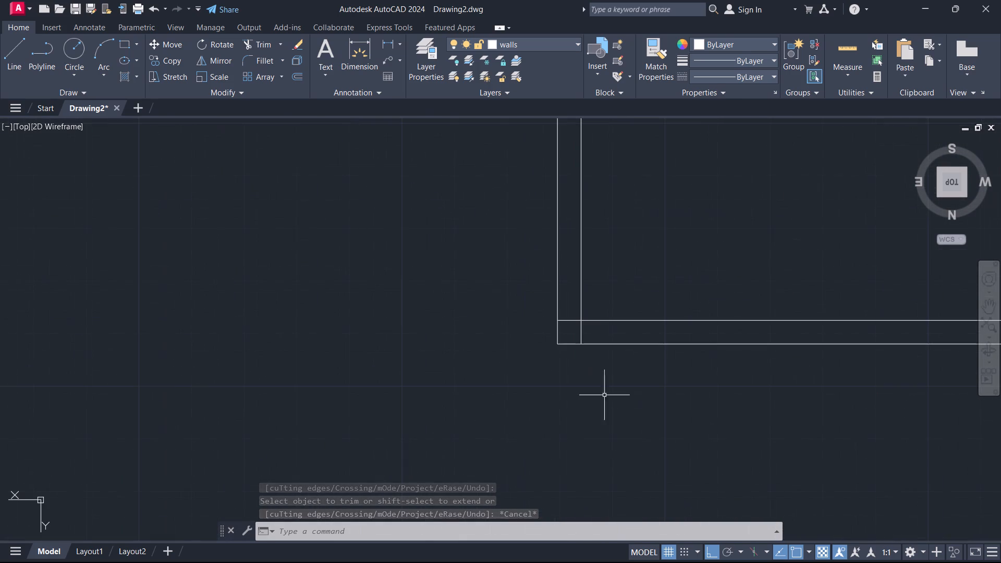
pyautogui.moveTo(569, 309); pyautogui.dragTo(594, 334)
pyautogui.press('Escape')
pyautogui.press('t')
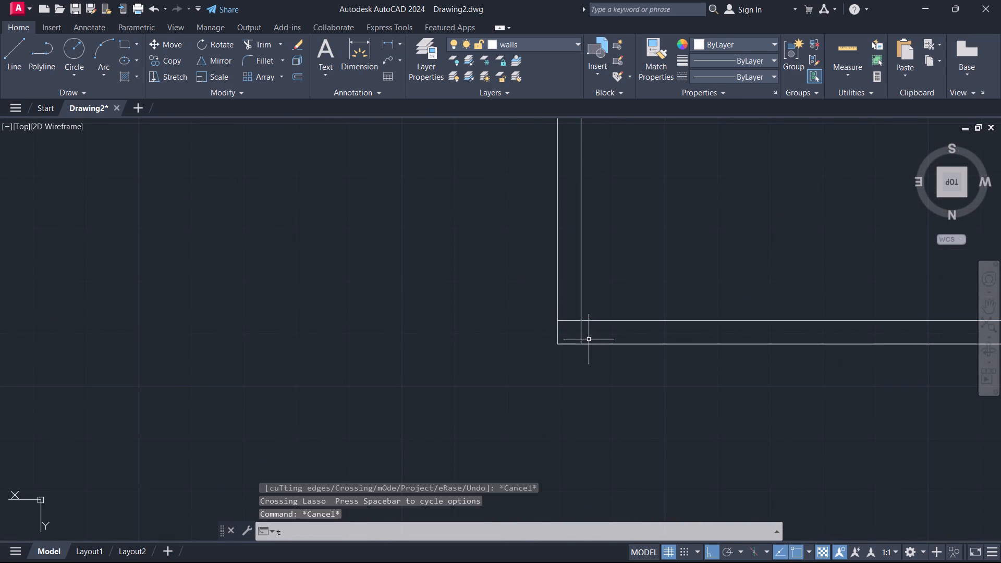
pyautogui.press('r')
pyautogui.press('Return')
pyautogui.moveTo(583, 336); pyautogui.dragTo(576, 334)
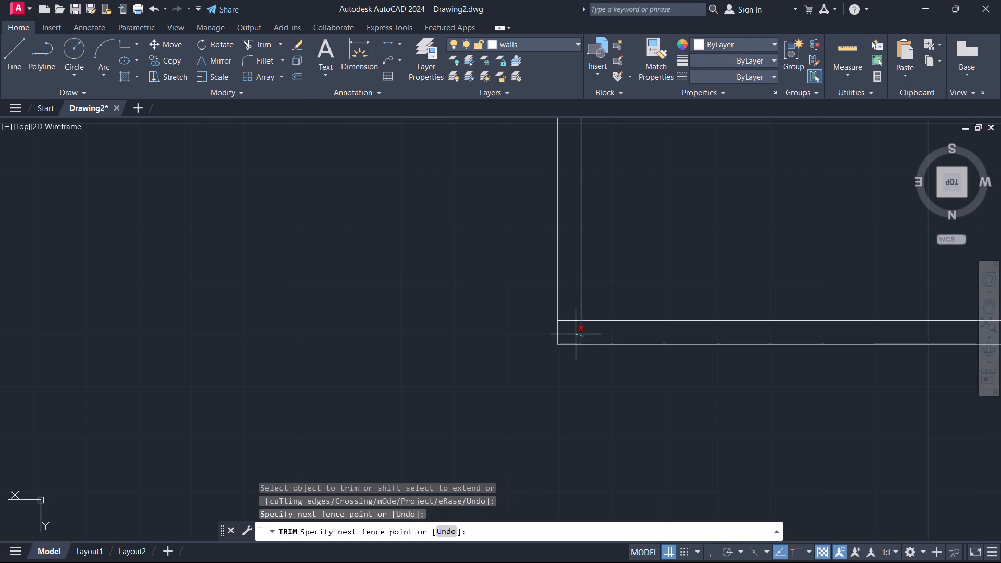
pyautogui.moveTo(576, 334); pyautogui.dragTo(569, 314)
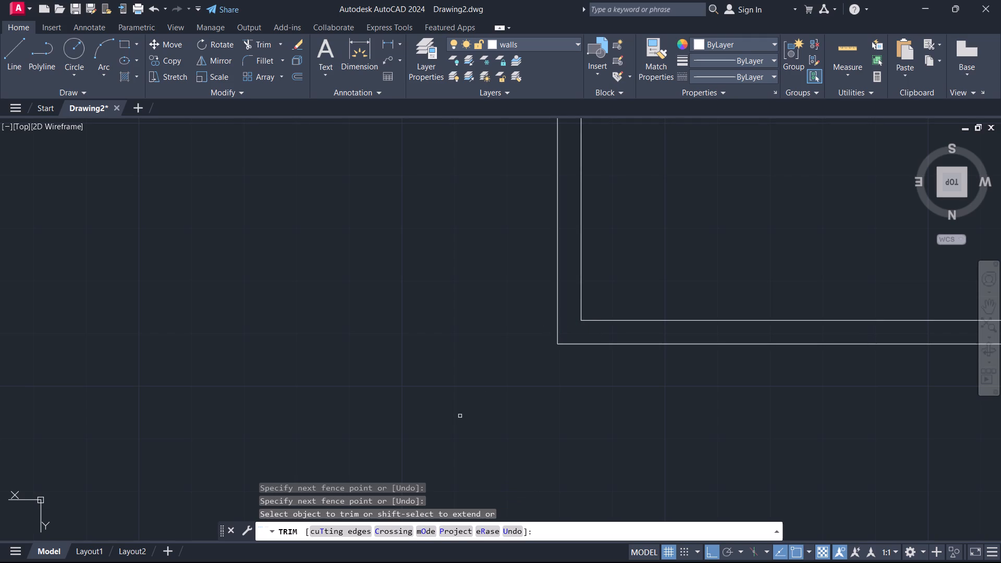
pyautogui.press('Escape')
# Extend the room's outer bottom wall line to the right wall's outer line.
pyautogui.scroll(-3, 447, 424)
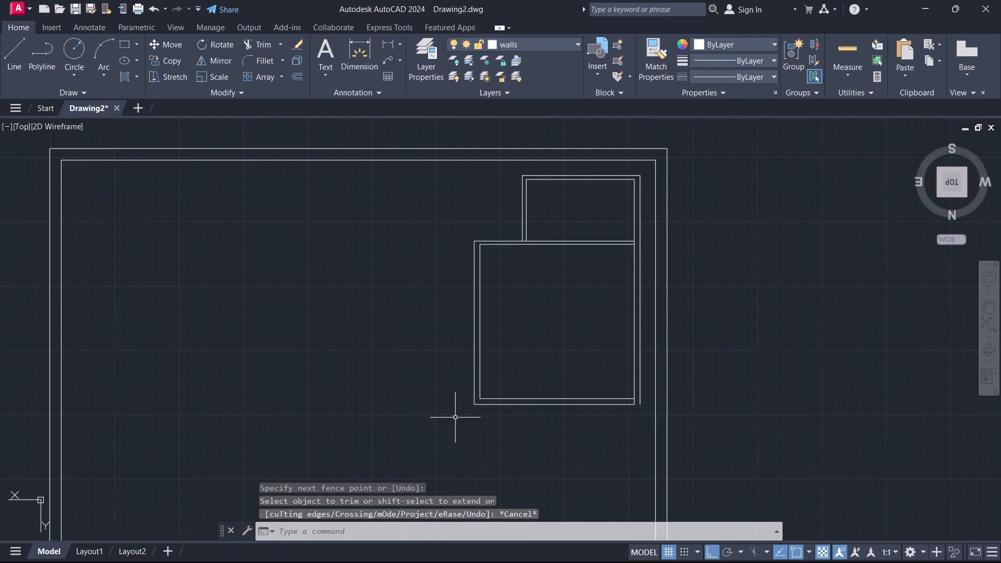
pyautogui.scroll(-1, 430, 427)
pyautogui.moveTo(432, 427); pyautogui.dragTo(492, 324, button='middle')
pyautogui.scroll(1, 492, 324)
pyautogui.scroll(-1, 492, 324)
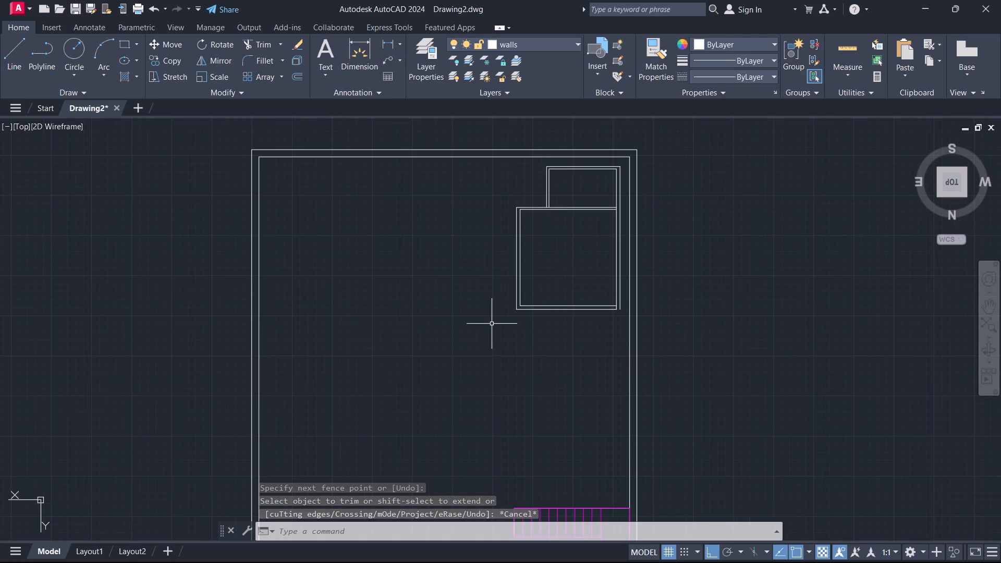
pyautogui.scroll(-1, 494, 335)
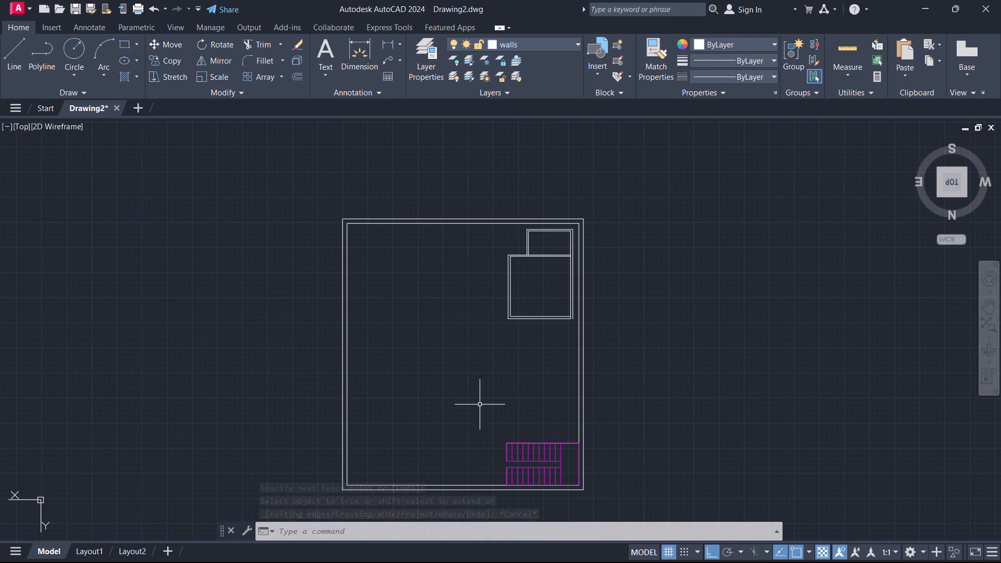
pyautogui.scroll(1, 481, 409)
pyautogui.scroll(-1, 482, 406)
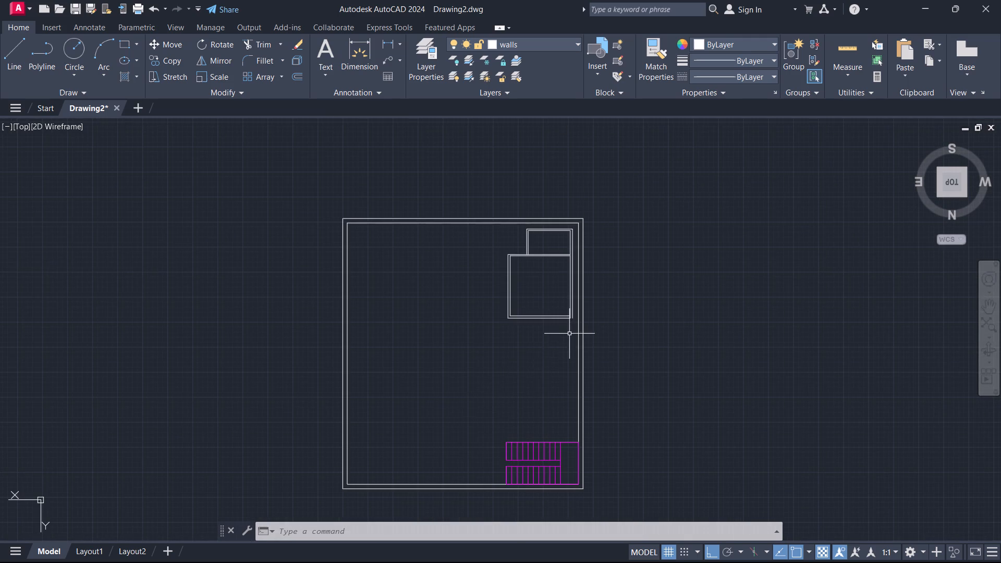
pyautogui.scroll(3, 571, 330)
pyautogui.press('Escape')
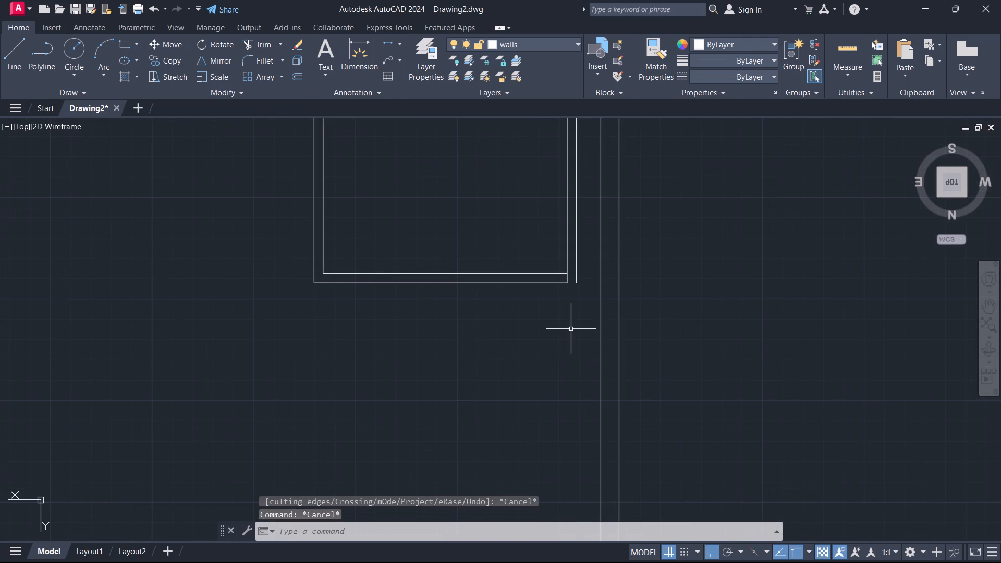
pyautogui.write('ex')
pyautogui.press('Return')
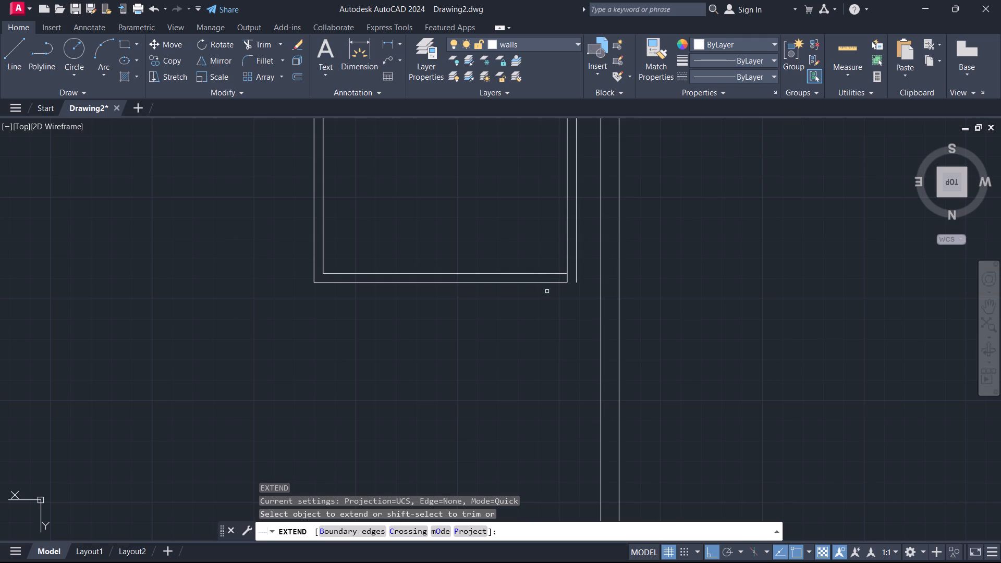
pyautogui.click(550, 284)
pyautogui.press('Escape')
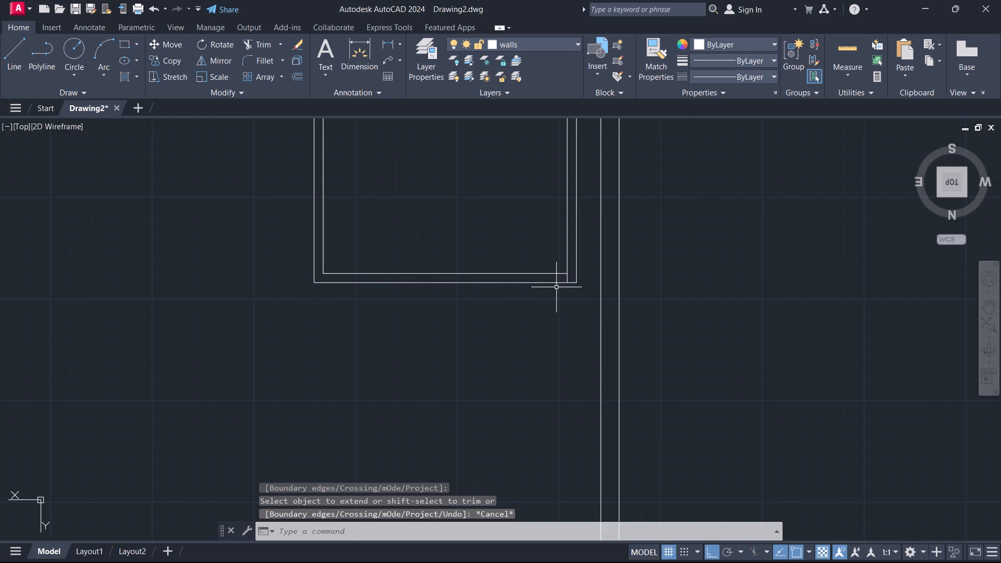
# Trim the leftover inner right wall line inside the room's lower-right wall corner.
pyautogui.write('tr')
pyautogui.press('Return')
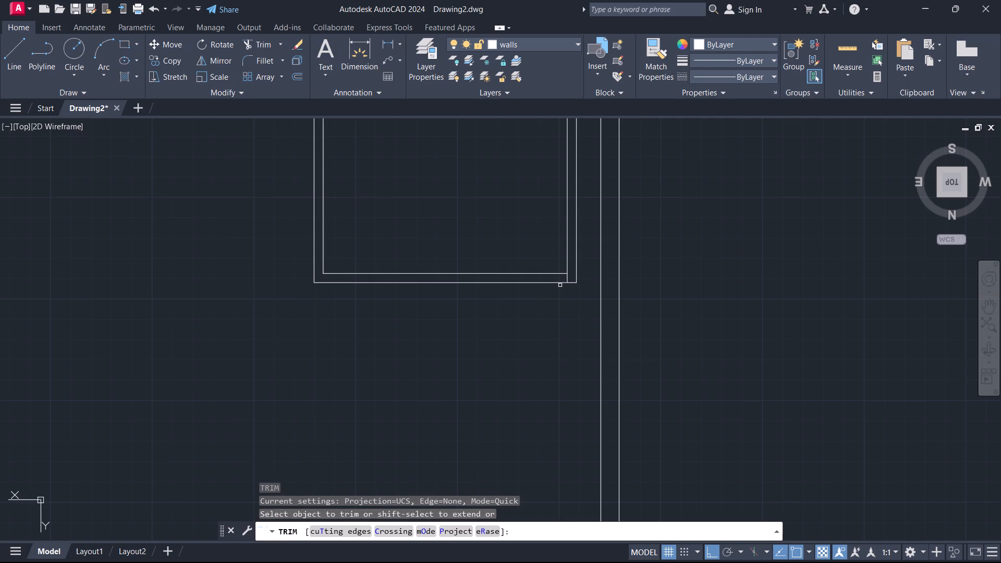
pyautogui.scroll(3, 570, 271)
pyautogui.moveTo(569, 288); pyautogui.dragTo(543, 302)
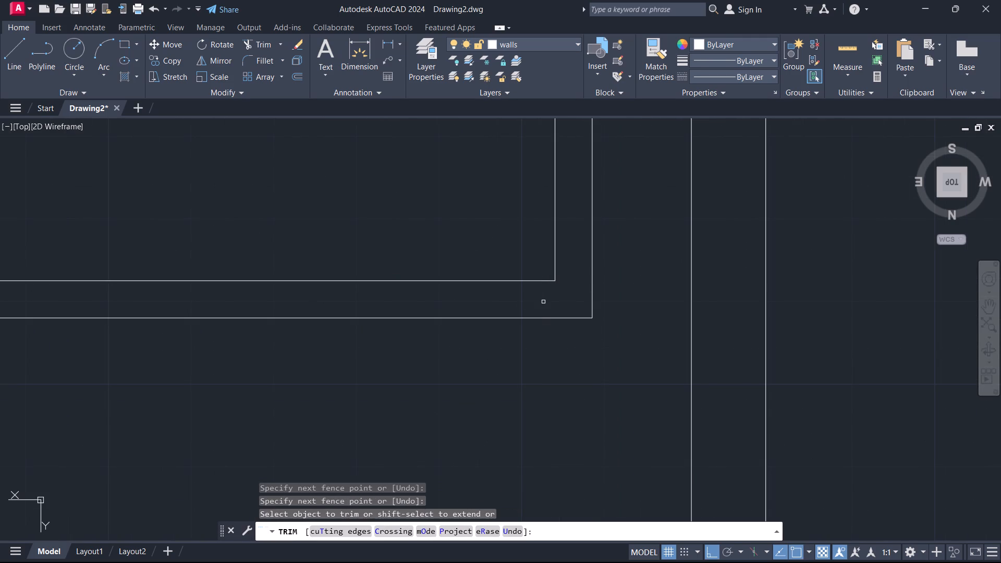
pyautogui.press('Escape')
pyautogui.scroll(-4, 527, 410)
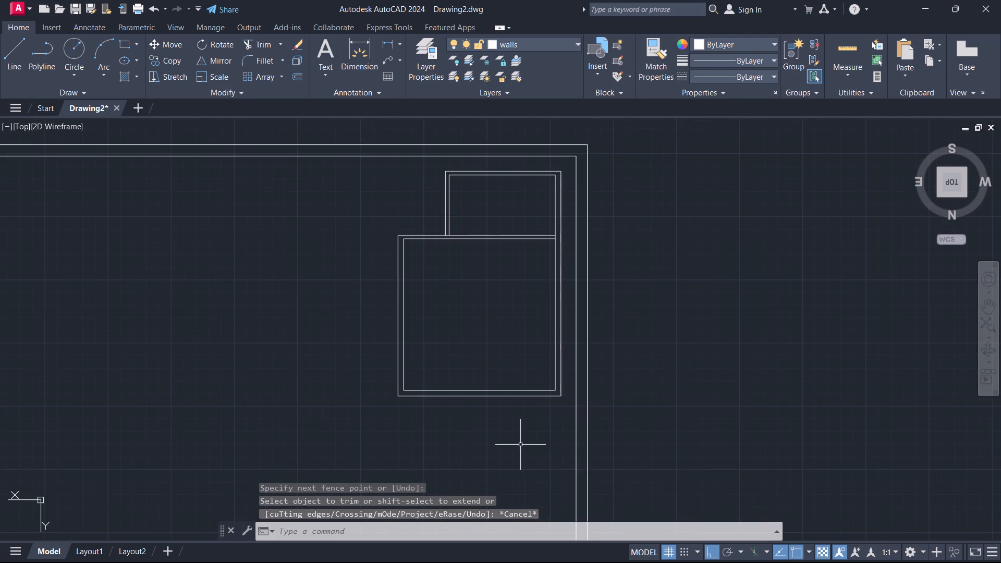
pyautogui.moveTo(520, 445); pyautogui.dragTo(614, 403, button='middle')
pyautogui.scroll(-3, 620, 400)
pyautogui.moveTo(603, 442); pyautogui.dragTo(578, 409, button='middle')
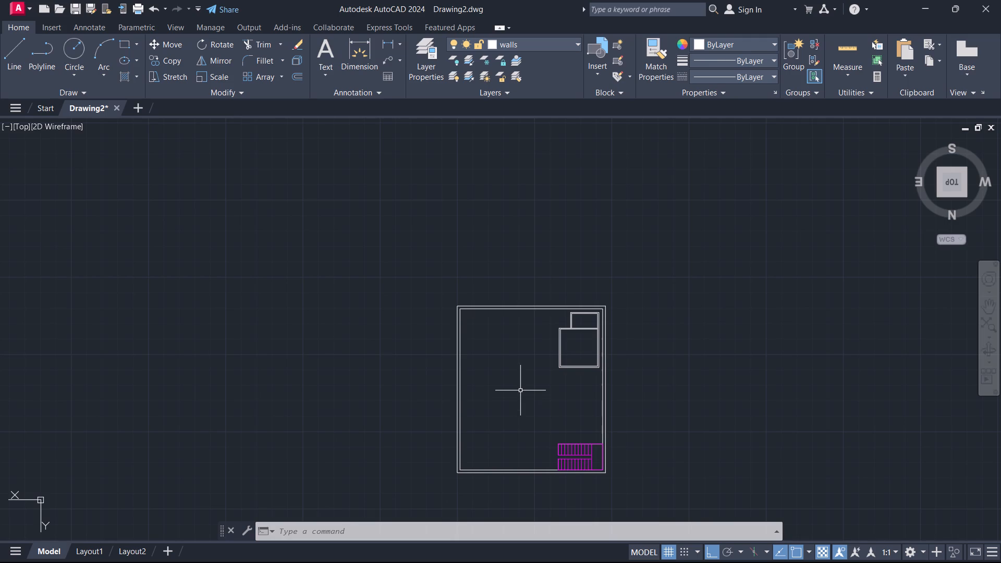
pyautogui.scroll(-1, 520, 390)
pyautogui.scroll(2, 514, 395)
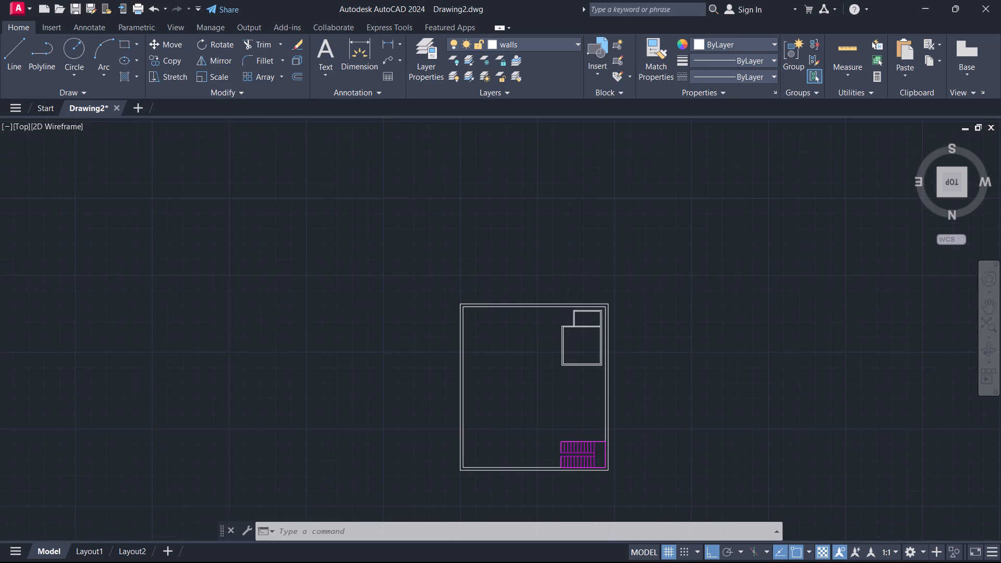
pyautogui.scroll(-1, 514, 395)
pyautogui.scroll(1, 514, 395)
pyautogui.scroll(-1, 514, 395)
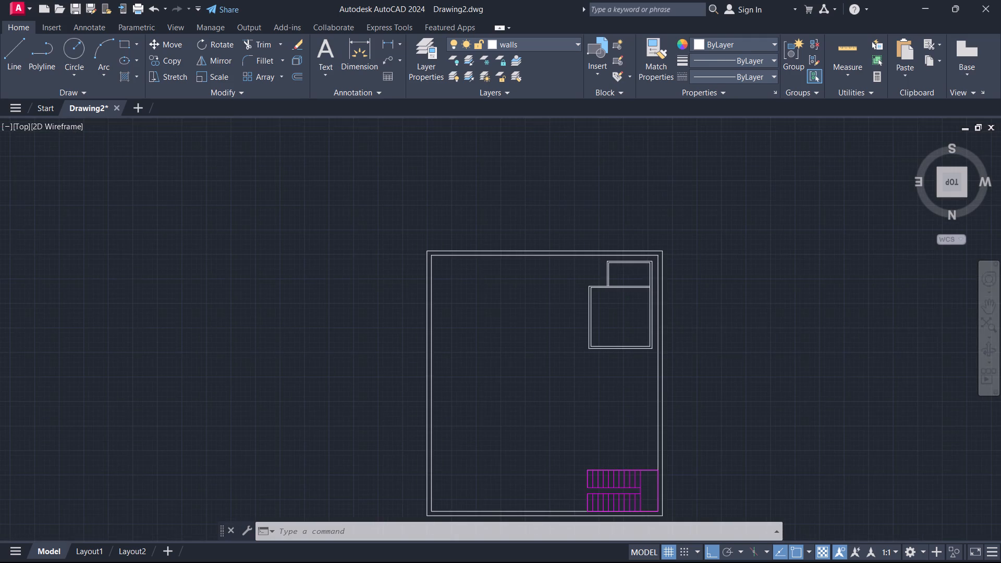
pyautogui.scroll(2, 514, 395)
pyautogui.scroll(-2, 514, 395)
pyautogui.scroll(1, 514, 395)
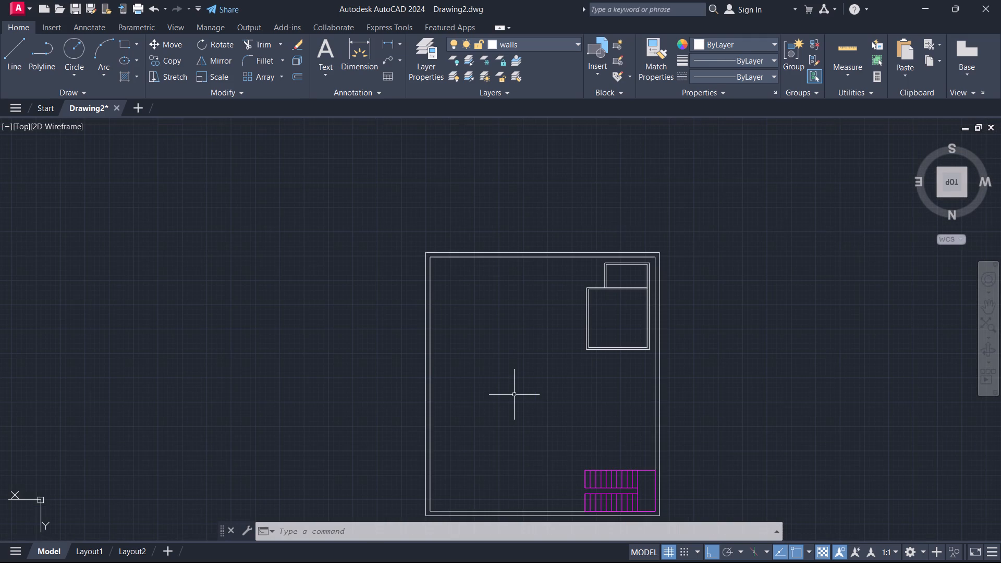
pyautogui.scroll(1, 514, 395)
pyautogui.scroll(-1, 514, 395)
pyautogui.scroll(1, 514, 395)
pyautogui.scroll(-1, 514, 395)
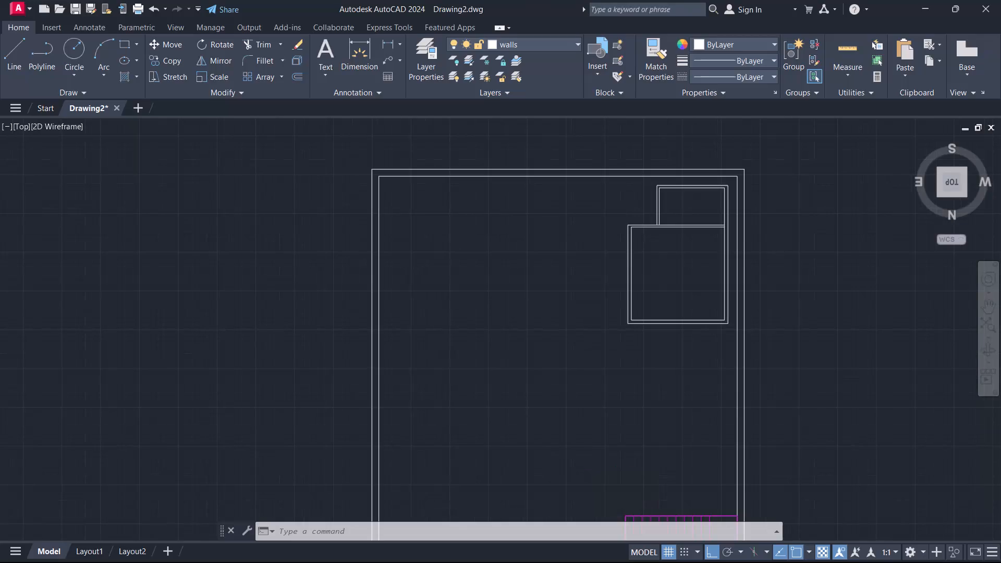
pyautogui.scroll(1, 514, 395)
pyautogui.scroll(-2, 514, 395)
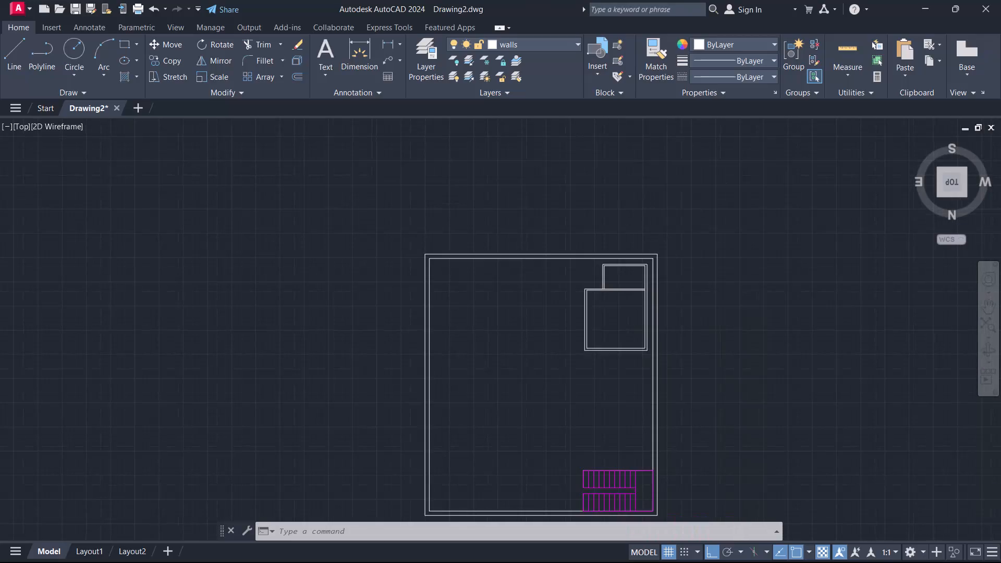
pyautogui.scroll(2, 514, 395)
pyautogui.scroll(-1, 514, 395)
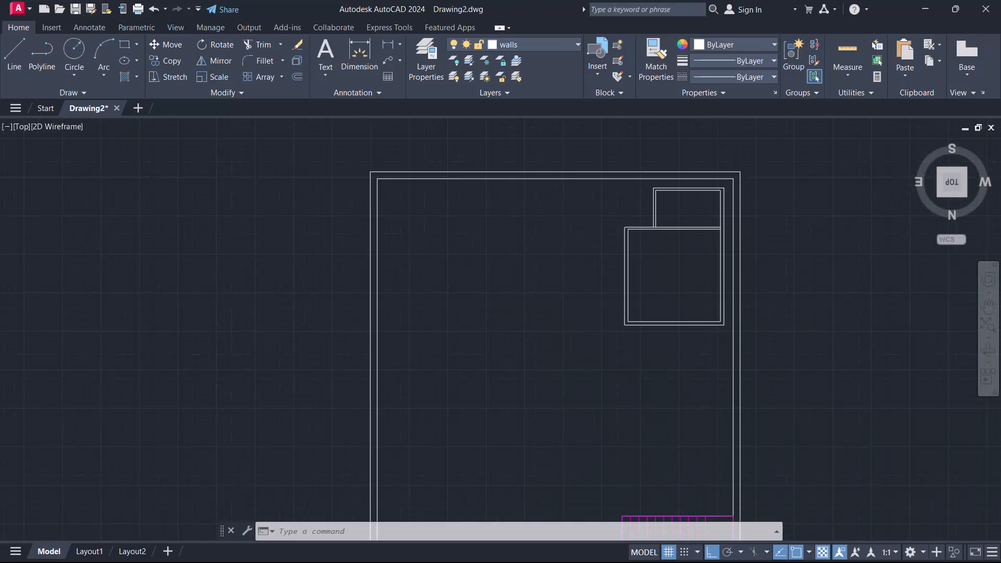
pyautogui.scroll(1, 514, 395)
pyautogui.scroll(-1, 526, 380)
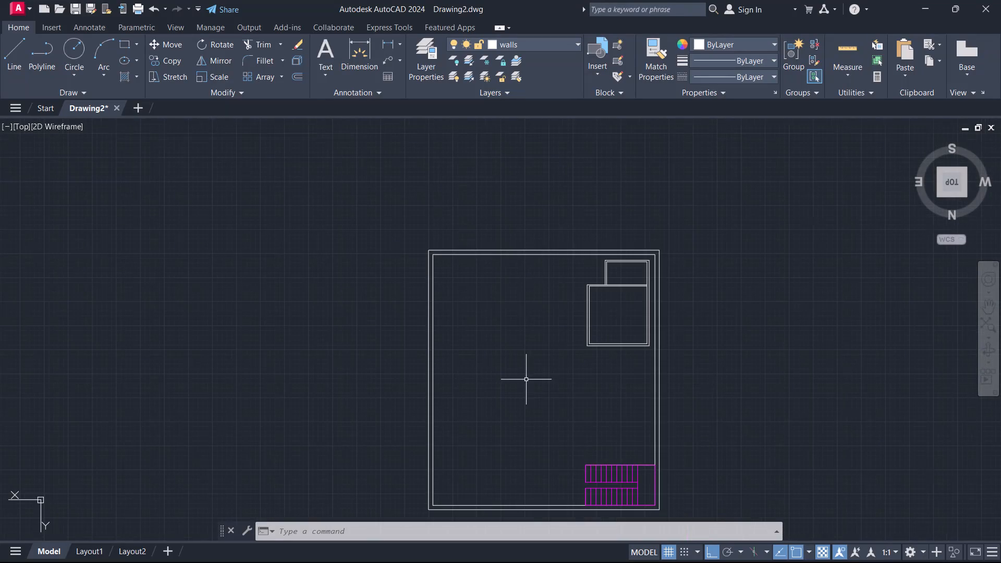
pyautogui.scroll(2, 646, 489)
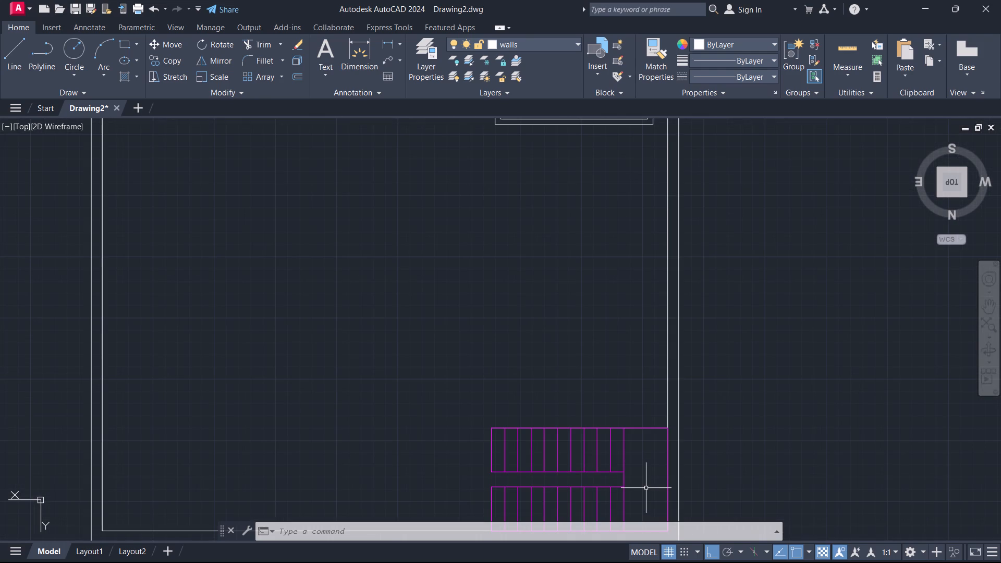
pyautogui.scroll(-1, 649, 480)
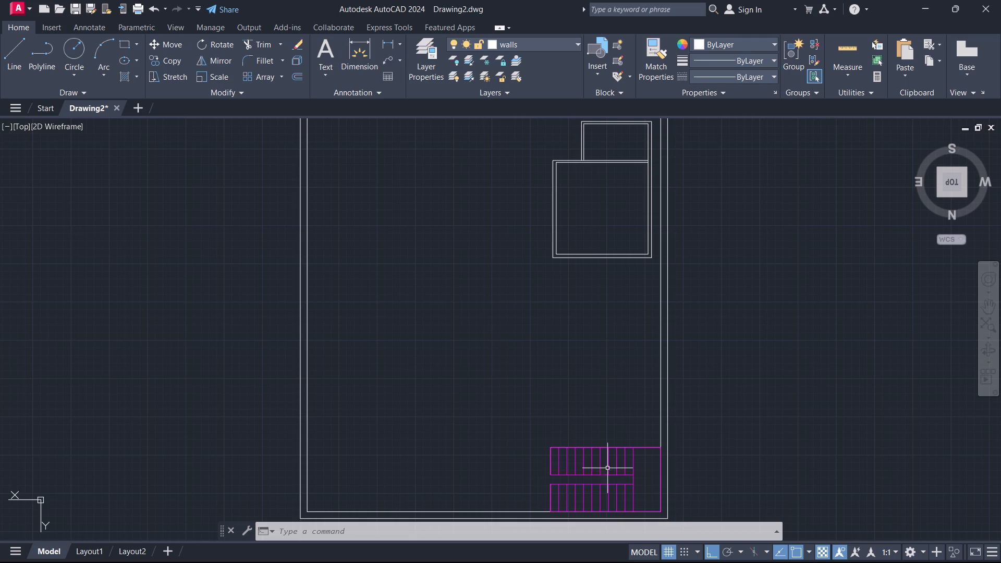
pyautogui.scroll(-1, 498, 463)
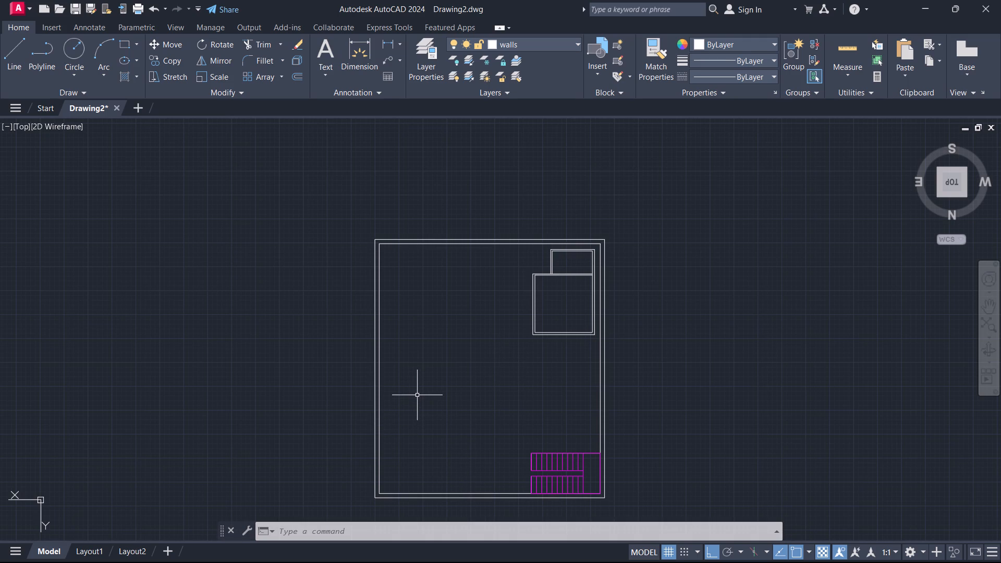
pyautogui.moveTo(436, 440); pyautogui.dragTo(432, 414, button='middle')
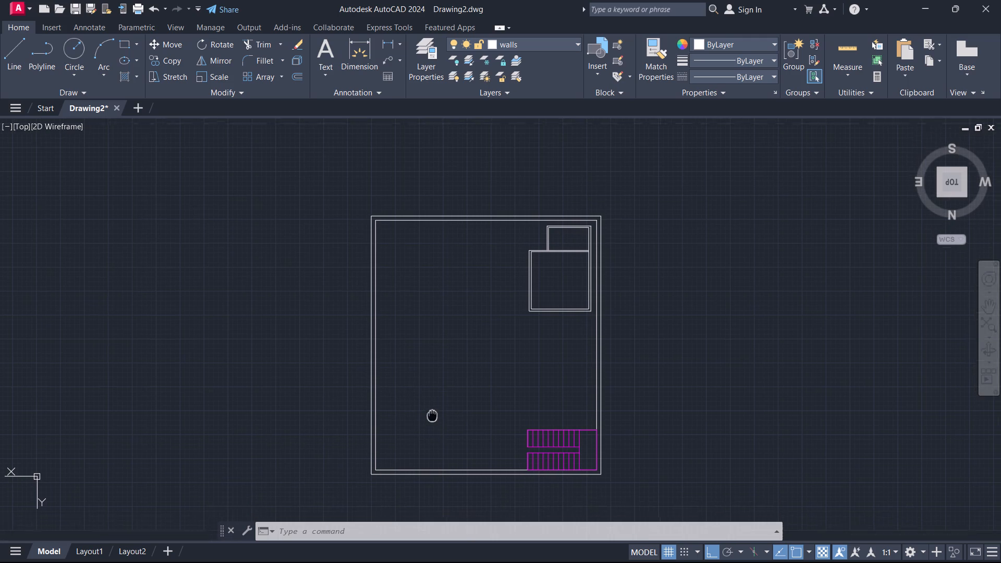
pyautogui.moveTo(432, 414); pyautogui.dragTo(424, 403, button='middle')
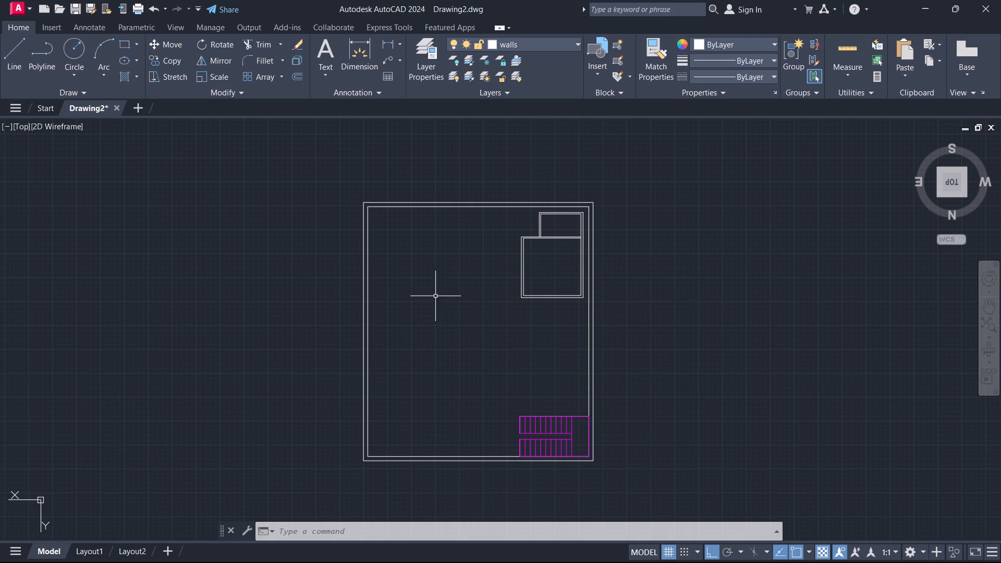
# Measure the bottom wall's inner length from the lower-left inner corner to the staircase with a temporary linear dimension.
pyautogui.click(384, 43)
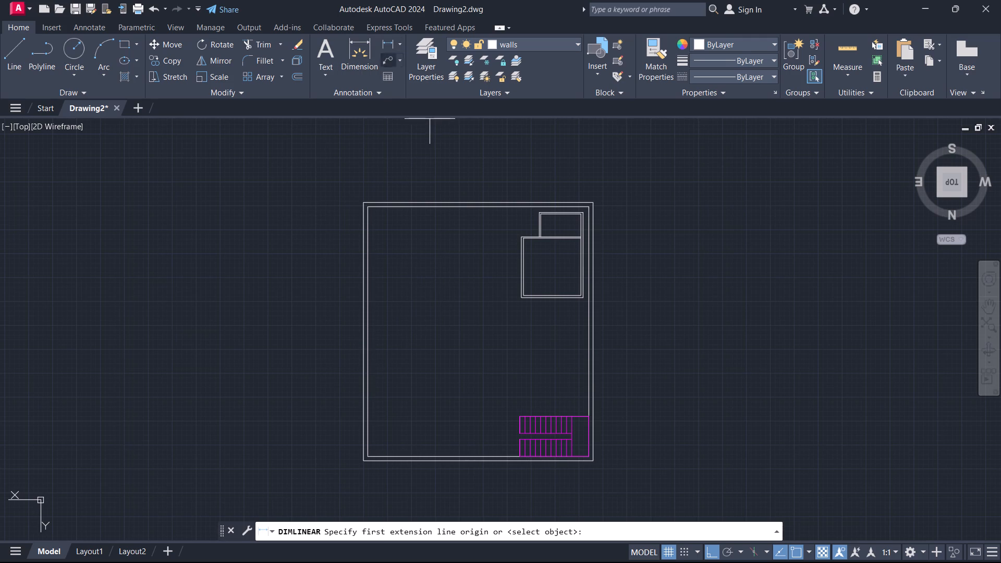
pyautogui.click(371, 454)
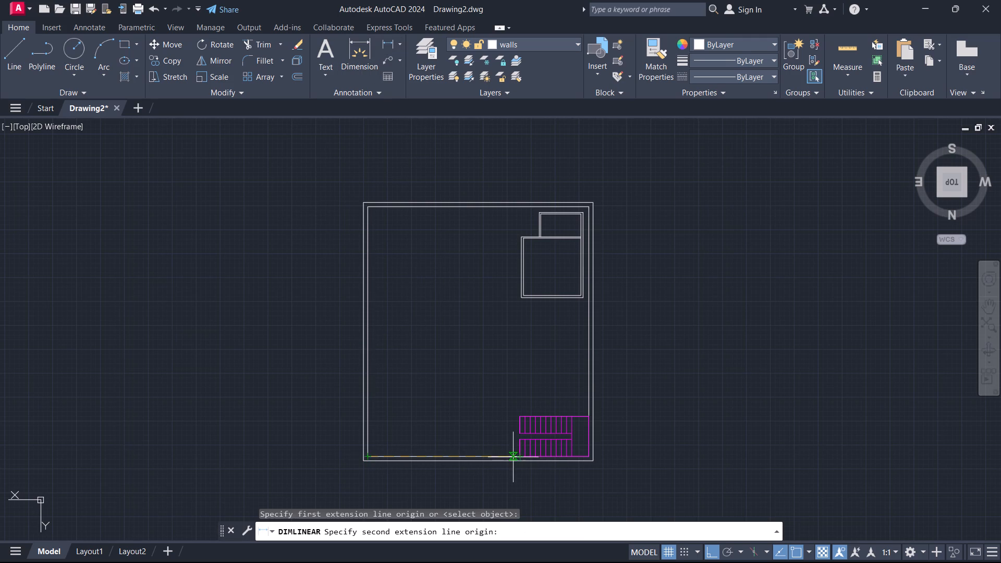
pyautogui.click(520, 460)
pyautogui.scroll(4, 503, 417)
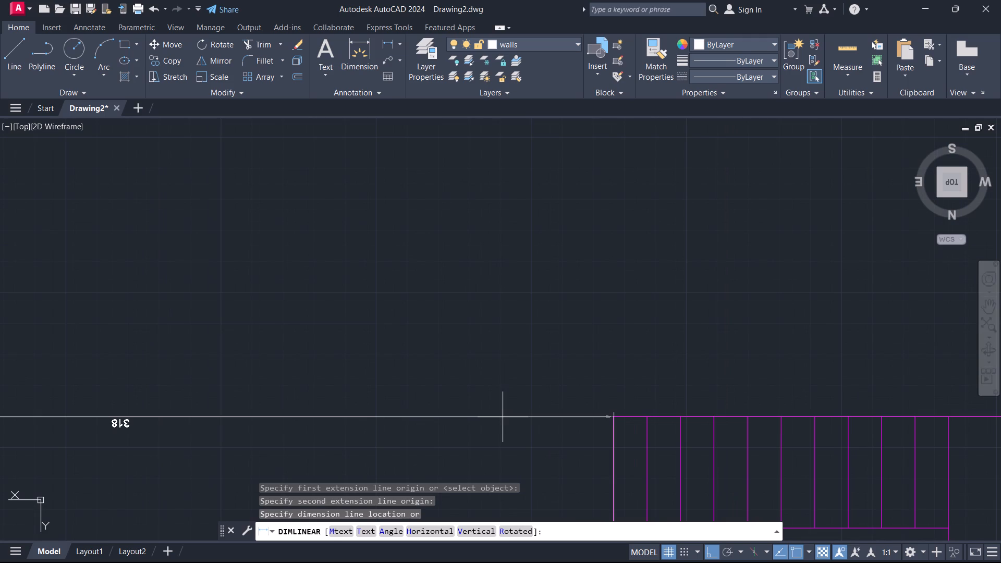
pyautogui.press('Escape')
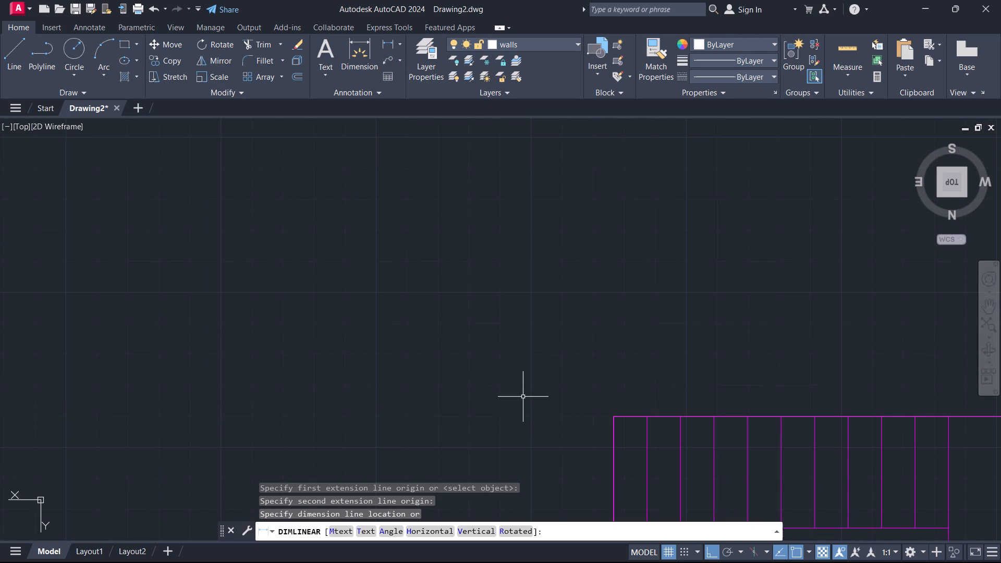
# Change the ISO-25 dimension style's linear unit format to Architectural and set the style current.
pyautogui.press('d')
pyautogui.press('Return')
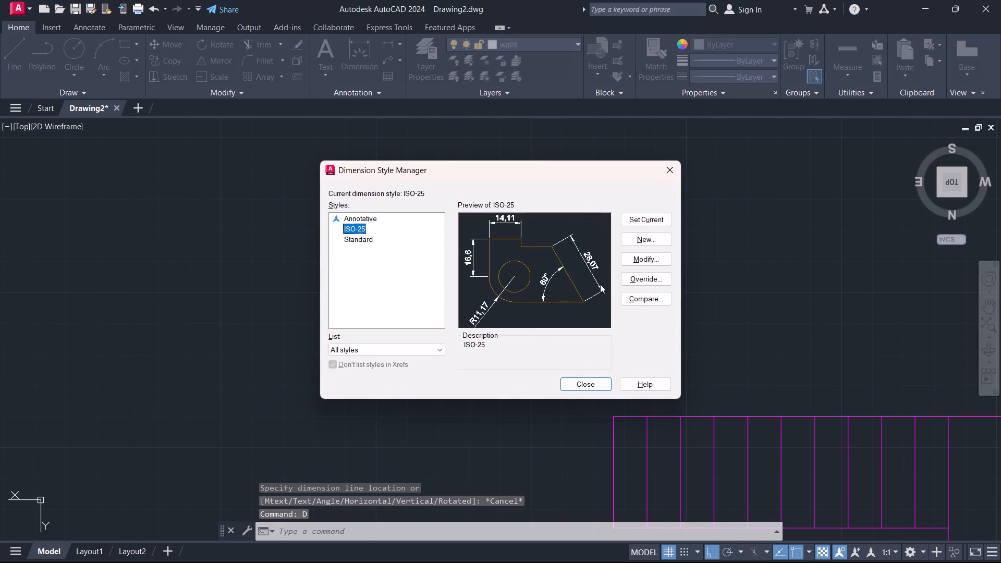
pyautogui.click(646, 260)
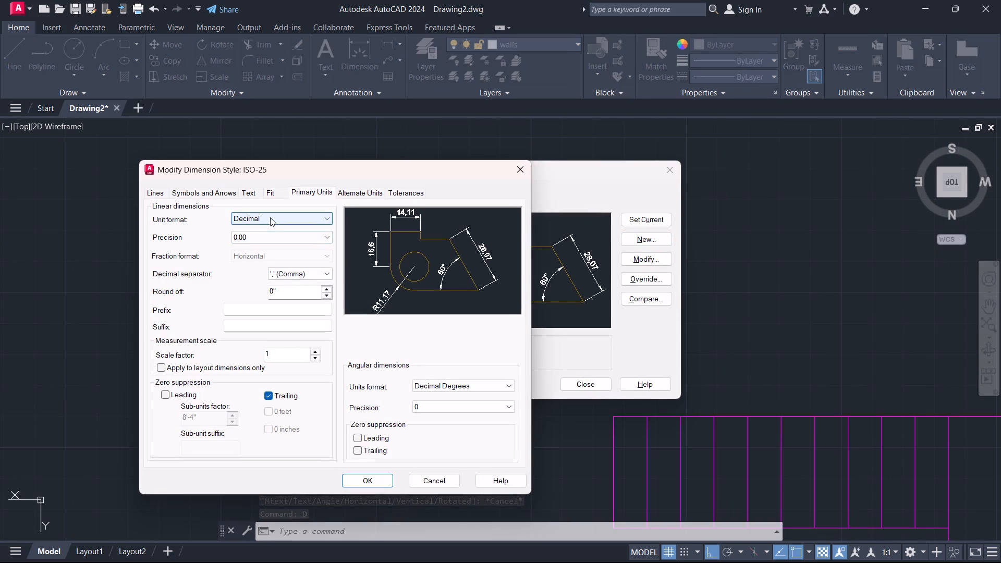
pyautogui.click(270, 217)
pyautogui.click(270, 252)
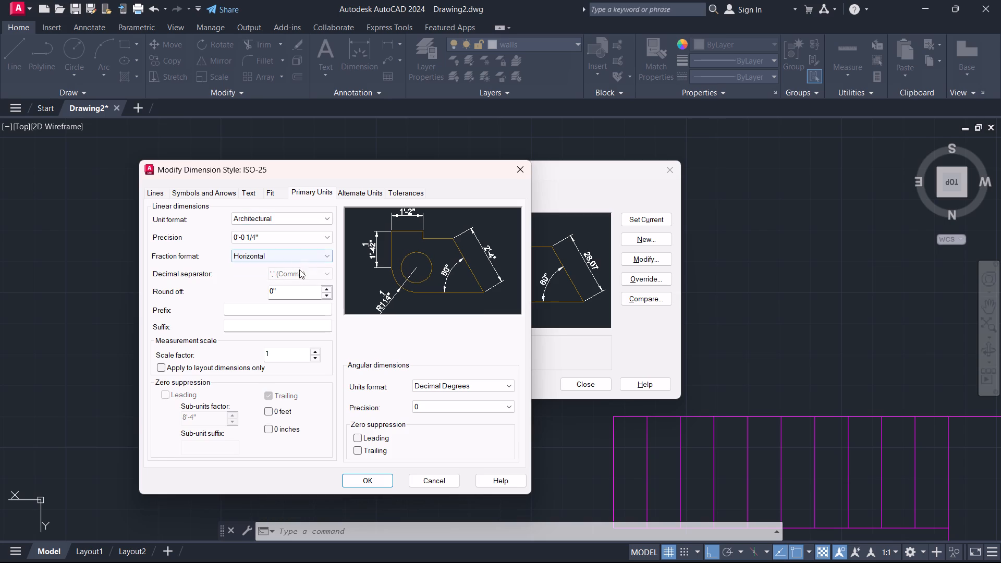
pyautogui.click(367, 482)
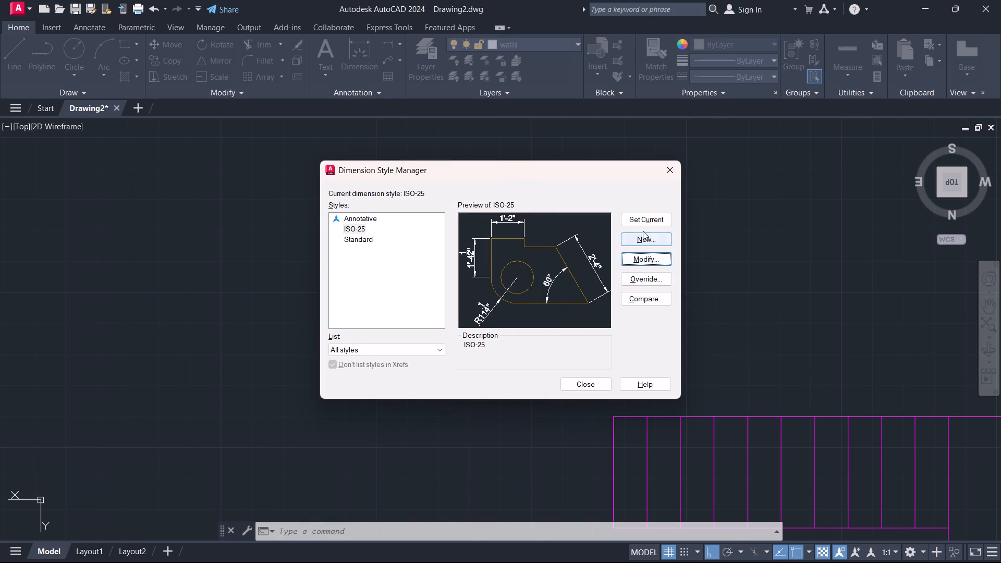
pyautogui.click(646, 217)
pyautogui.click(601, 385)
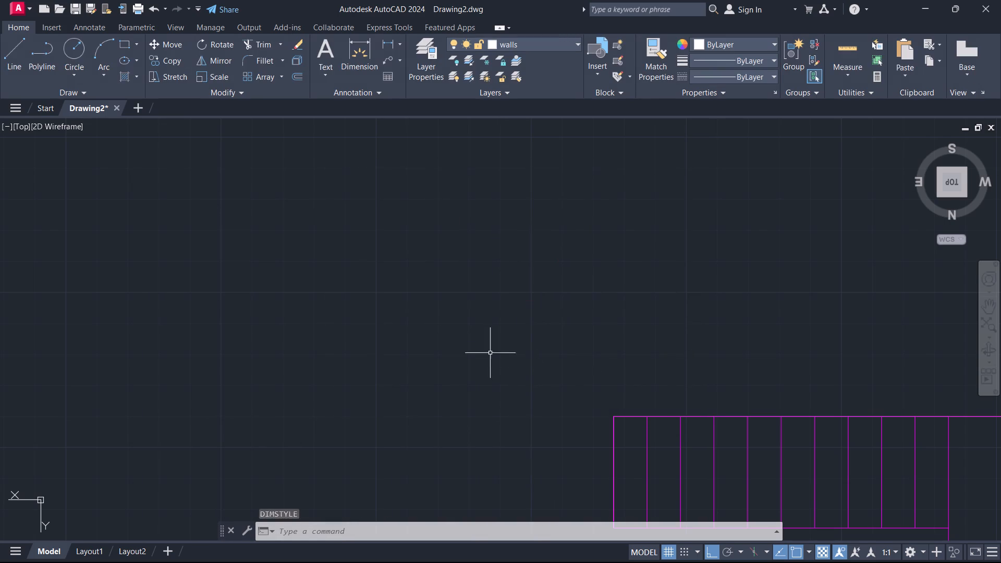
# Measure again the inner bottom wall from its lower-left corner to the staircase with a temporary linear dimension.
pyautogui.scroll(-3, 507, 330)
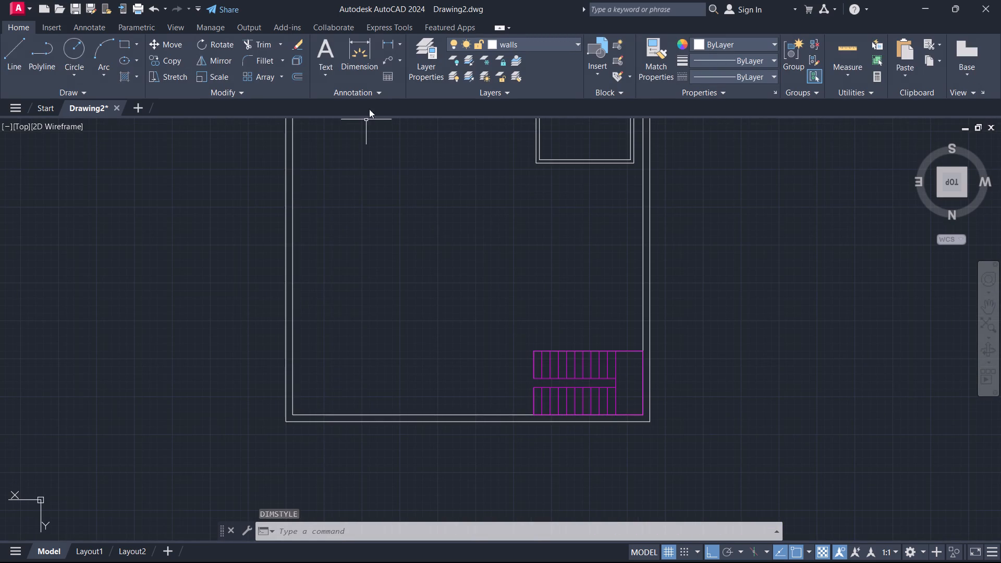
pyautogui.click(384, 46)
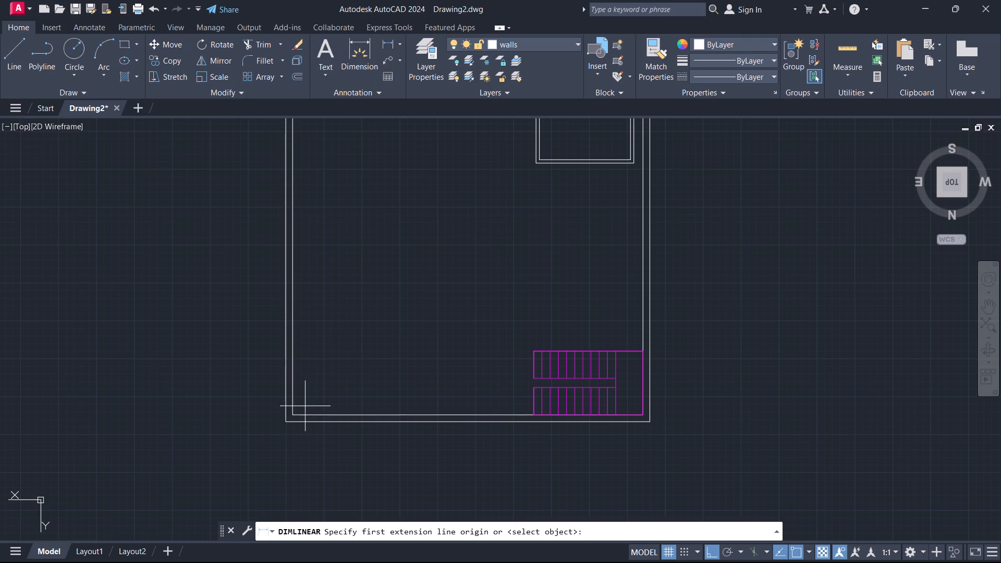
pyautogui.click(294, 414)
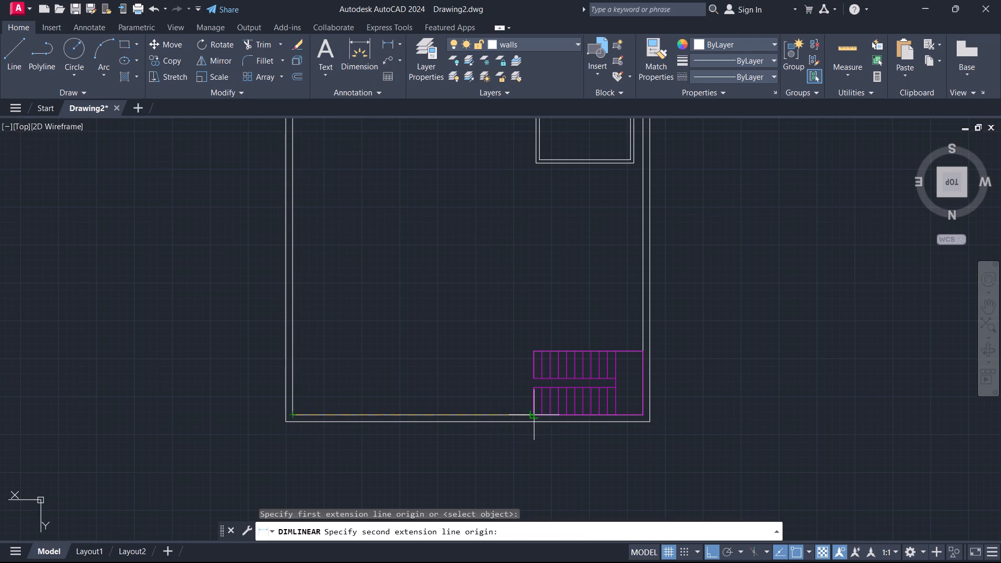
pyautogui.click(532, 419)
pyautogui.scroll(3, 481, 390)
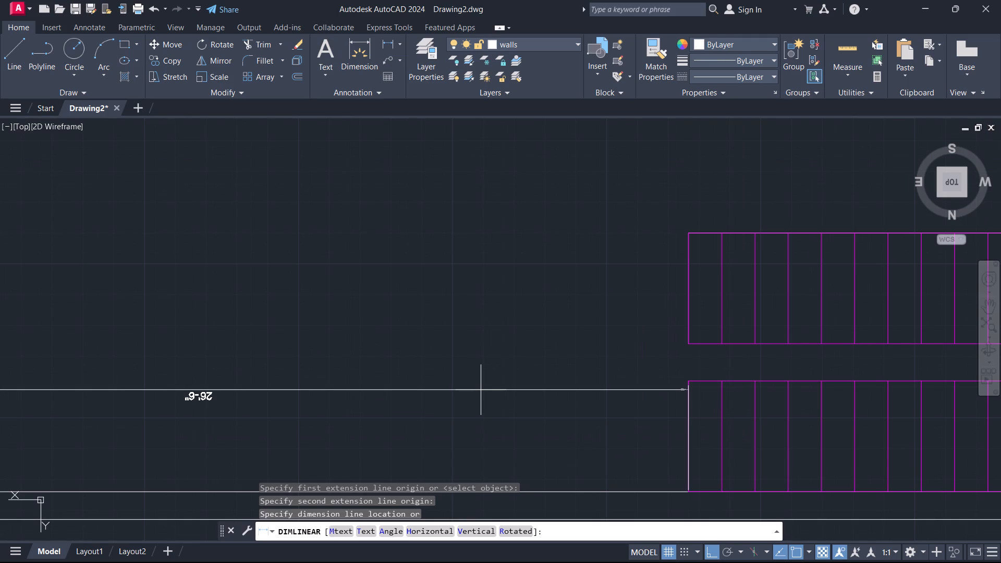
pyautogui.press('Escape')
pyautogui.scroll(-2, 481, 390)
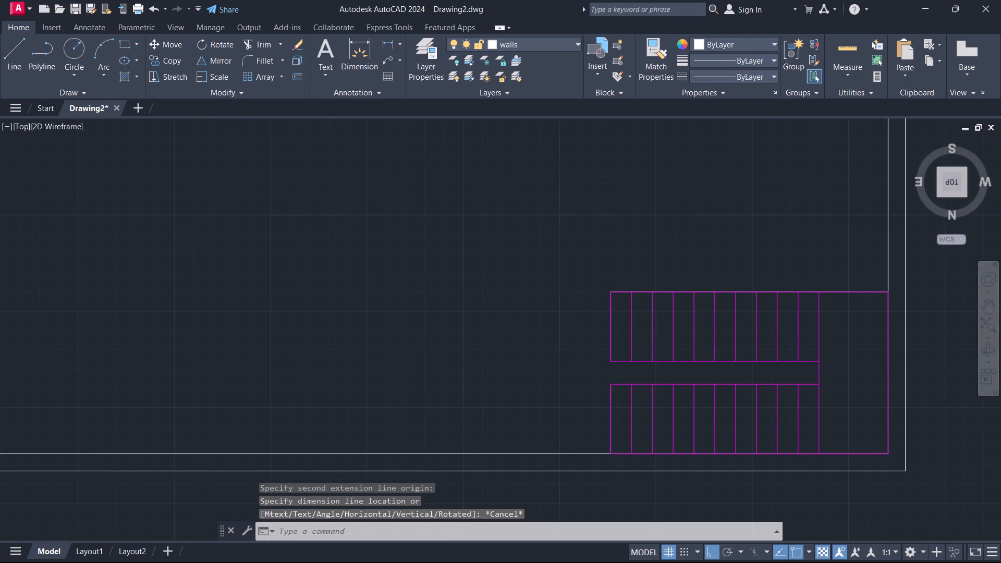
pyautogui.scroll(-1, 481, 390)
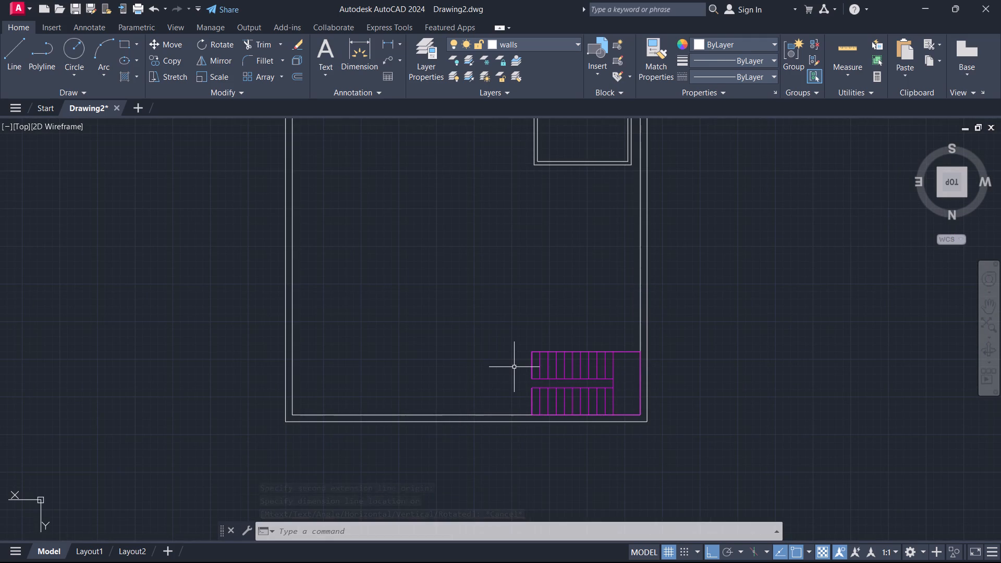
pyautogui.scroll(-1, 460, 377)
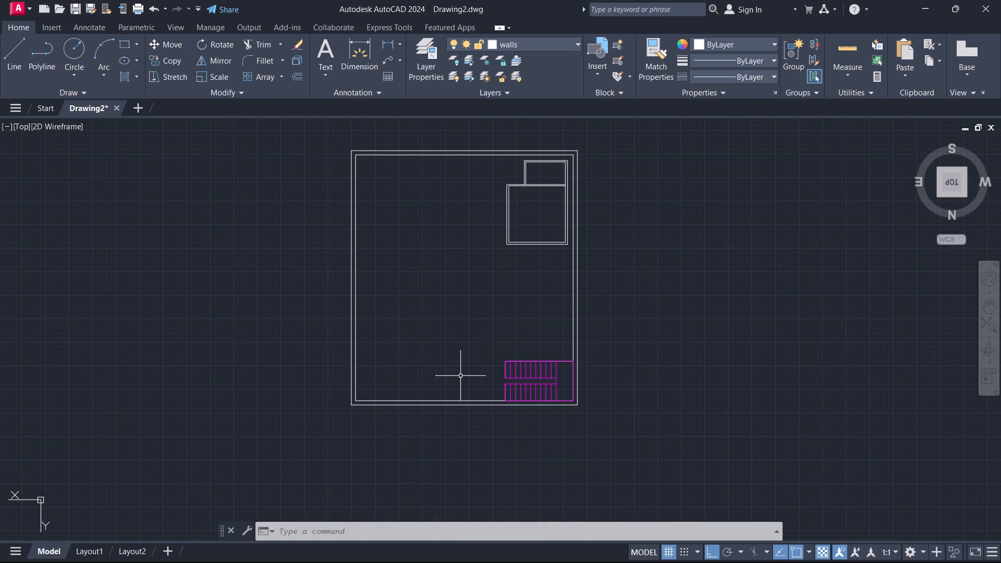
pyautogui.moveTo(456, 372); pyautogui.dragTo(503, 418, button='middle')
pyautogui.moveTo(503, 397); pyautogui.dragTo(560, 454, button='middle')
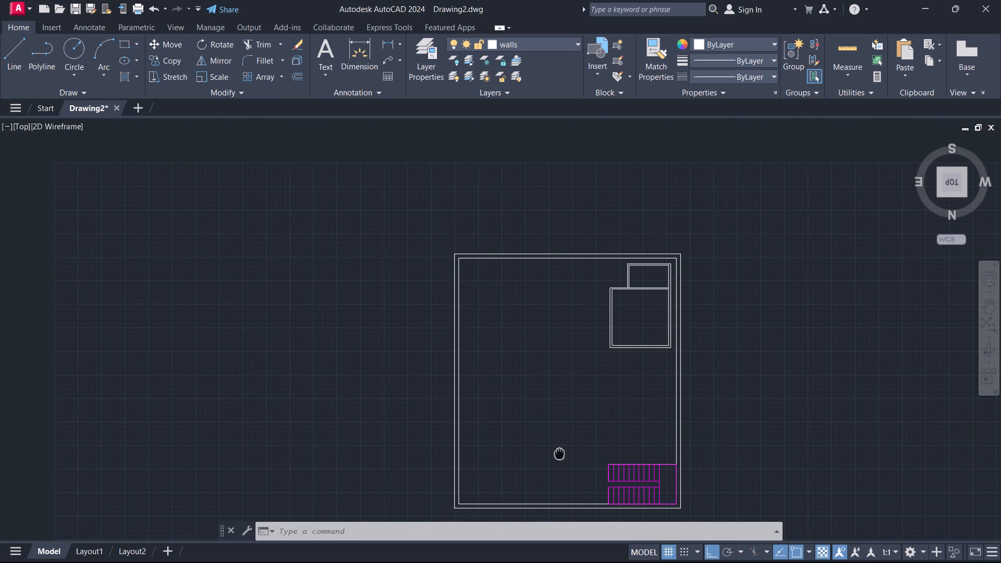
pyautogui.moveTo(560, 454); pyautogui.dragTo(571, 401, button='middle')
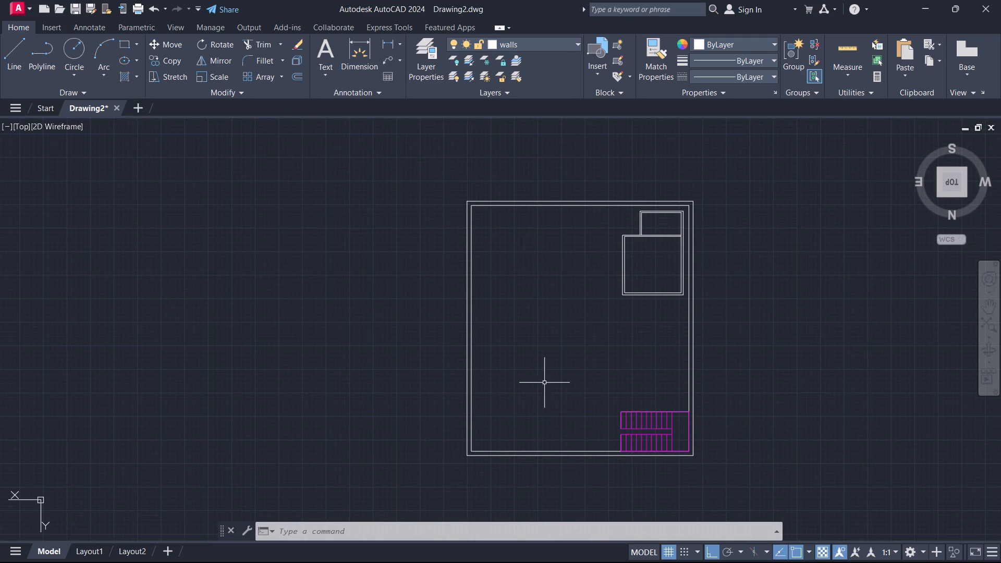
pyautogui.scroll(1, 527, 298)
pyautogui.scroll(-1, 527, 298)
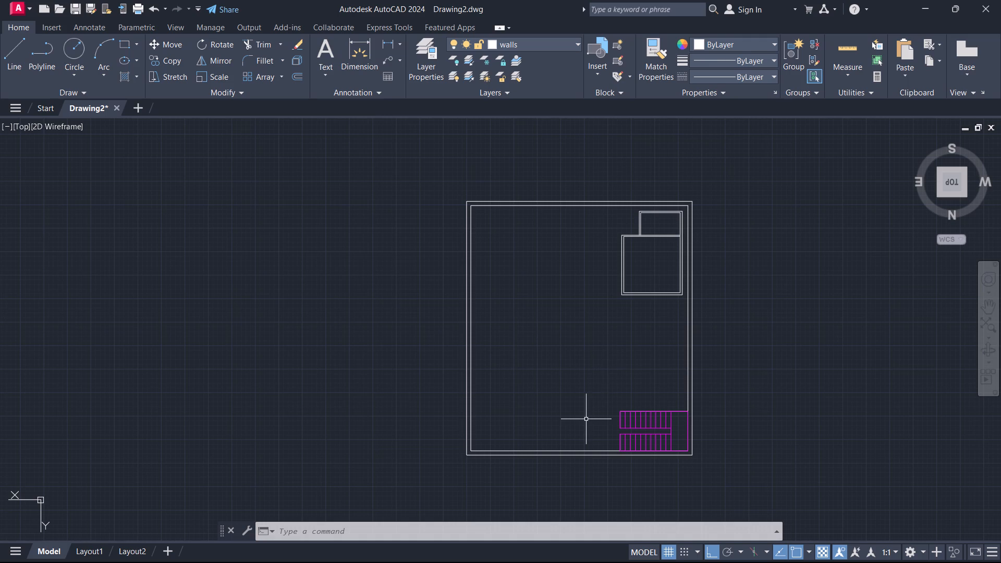
# Measure the plan's clear width between the inner faces of the left and right exterior walls with a temporary linear dimension.
pyautogui.click(382, 42)
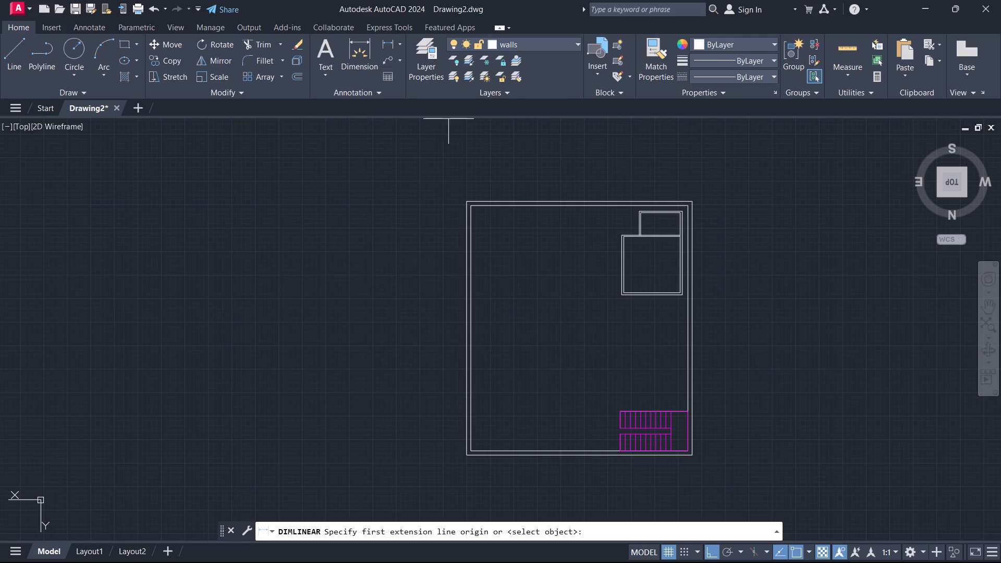
pyautogui.click(471, 350)
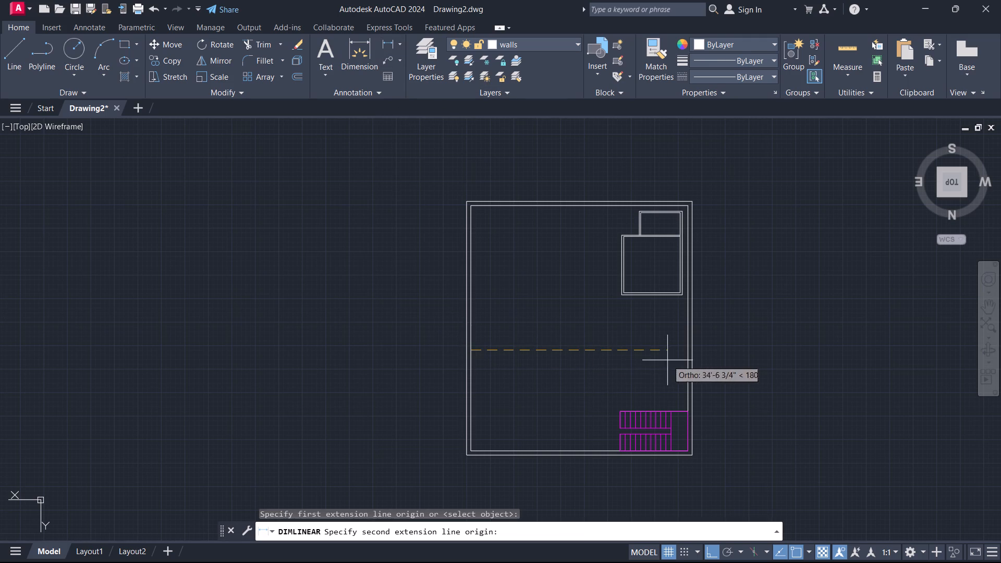
pyautogui.click(691, 349)
pyautogui.scroll(3, 565, 348)
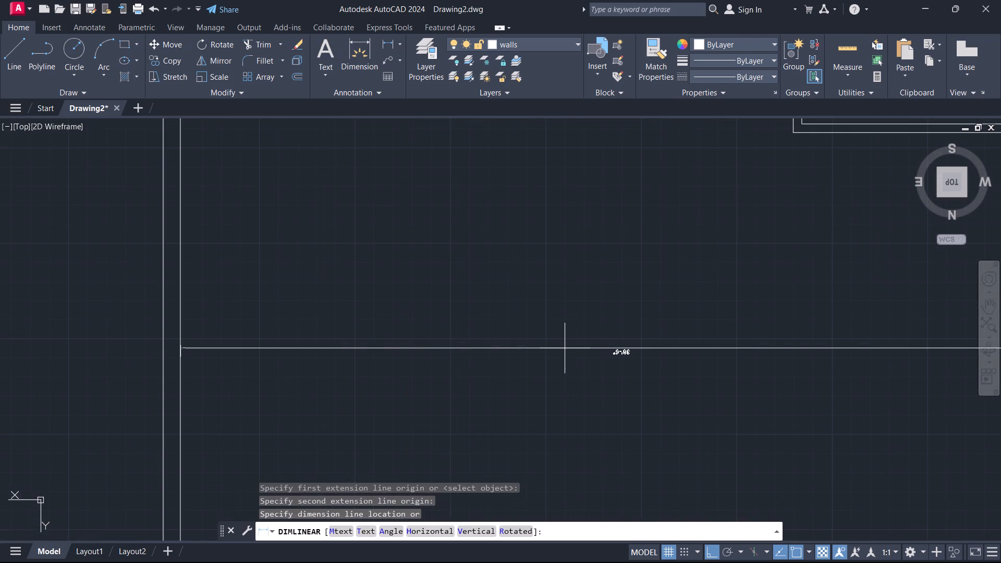
pyautogui.scroll(3, 614, 339)
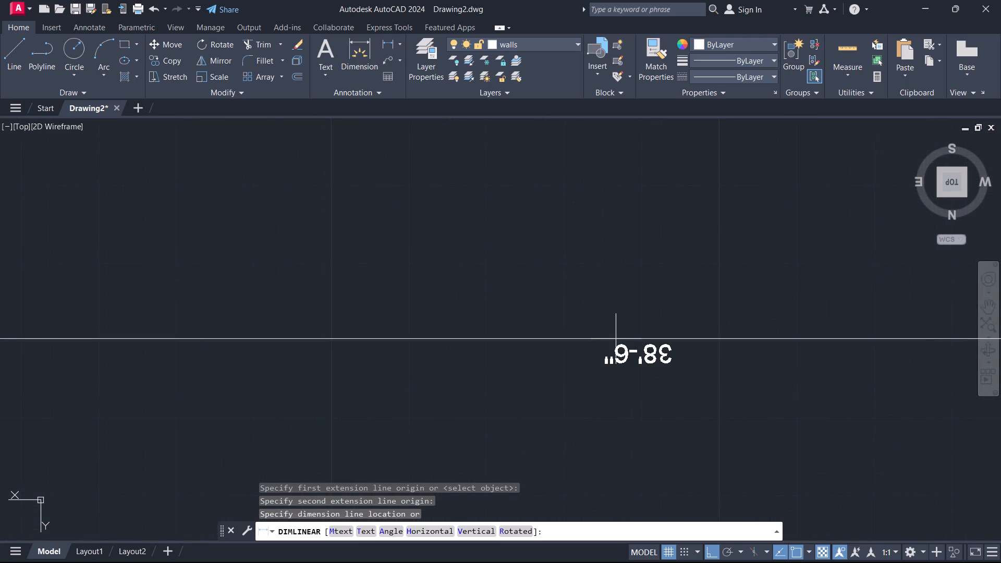
pyautogui.scroll(-3, 616, 339)
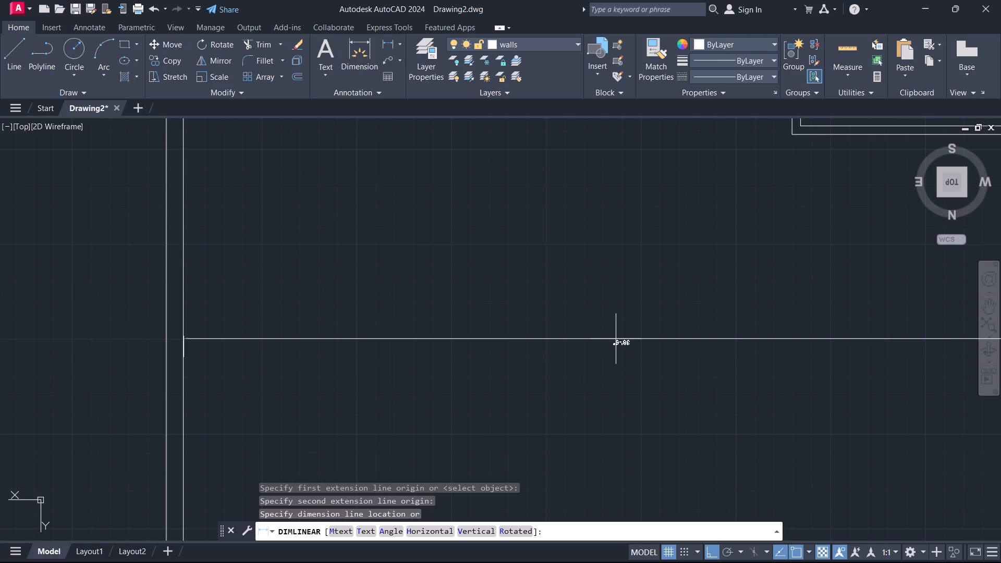
pyautogui.press('Escape')
# Move the whole staircase from the plan's lower-right corner into the open floor area, with ortho mode off.
pyautogui.scroll(-1, 616, 339)
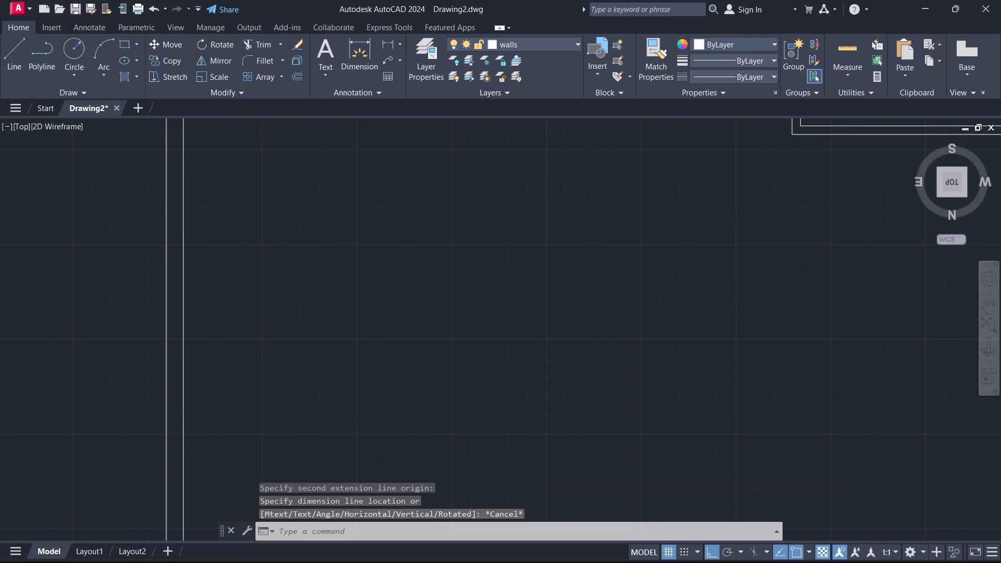
pyautogui.scroll(-1, 621, 331)
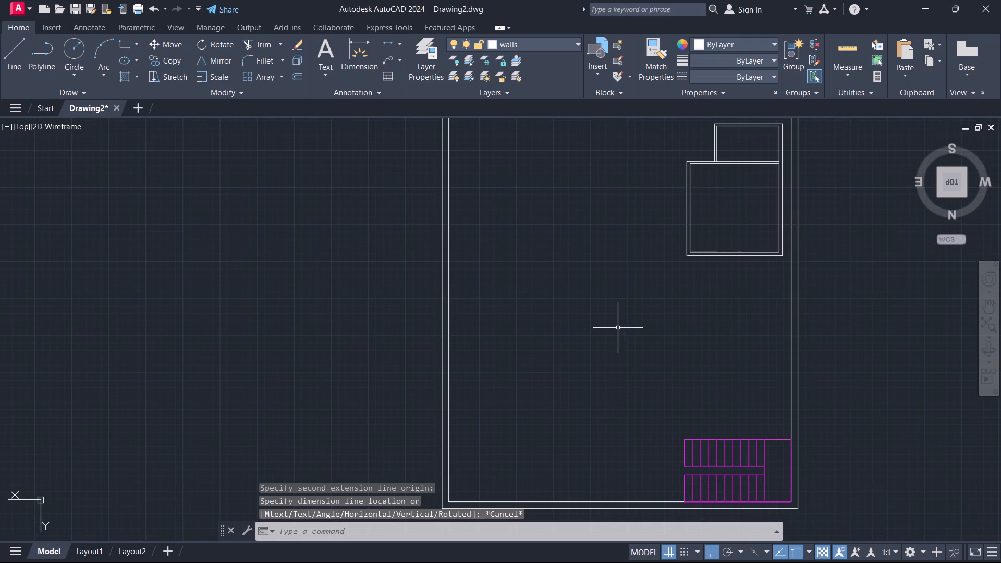
pyautogui.scroll(-1, 591, 323)
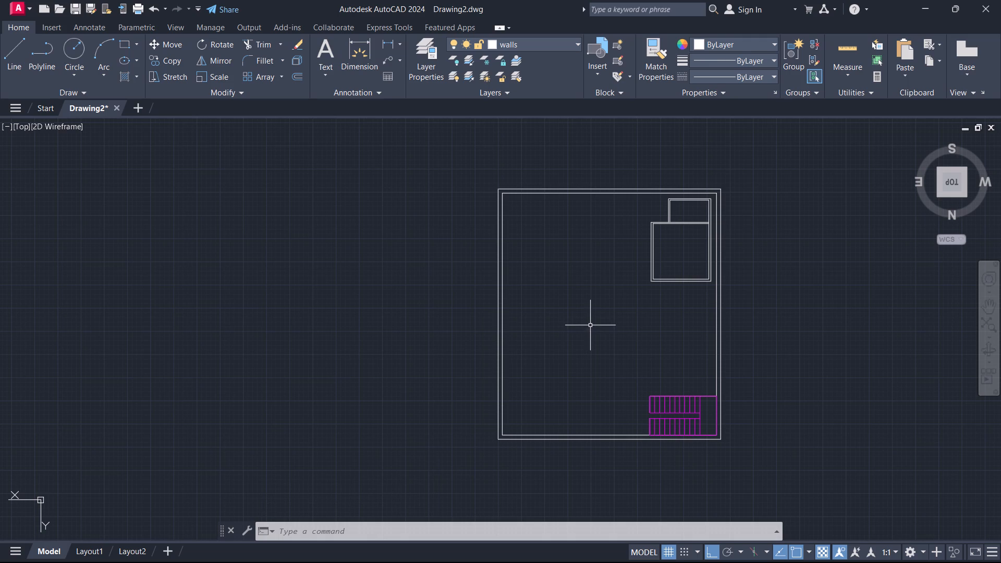
pyautogui.click(547, 334)
pyautogui.click(723, 443)
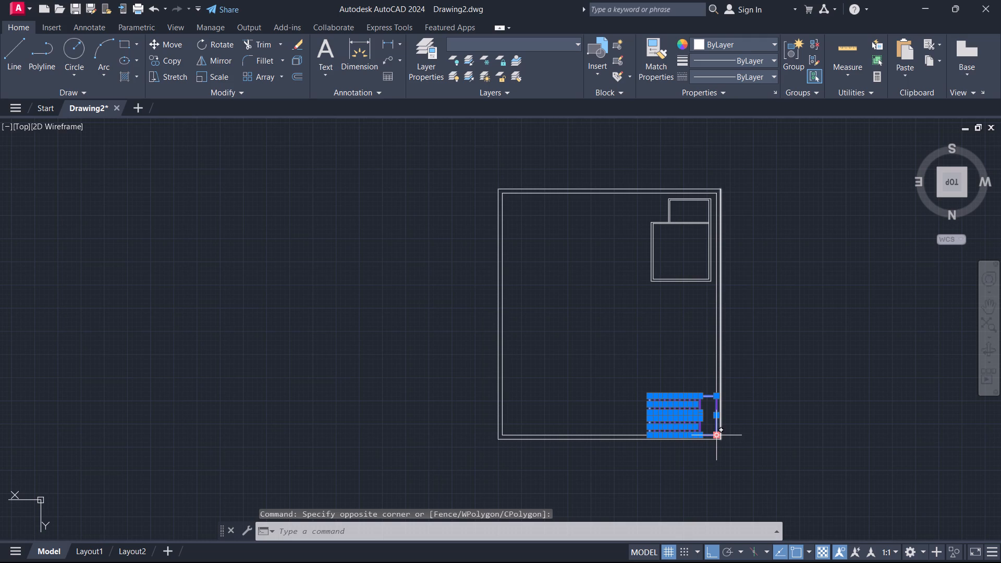
pyautogui.press('m')
pyautogui.press('Return')
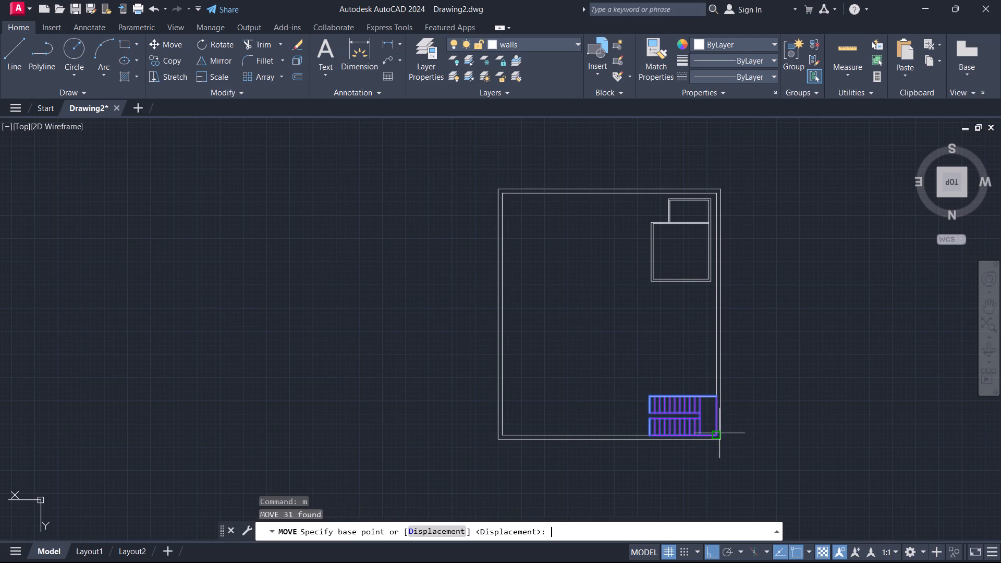
pyautogui.click(715, 398)
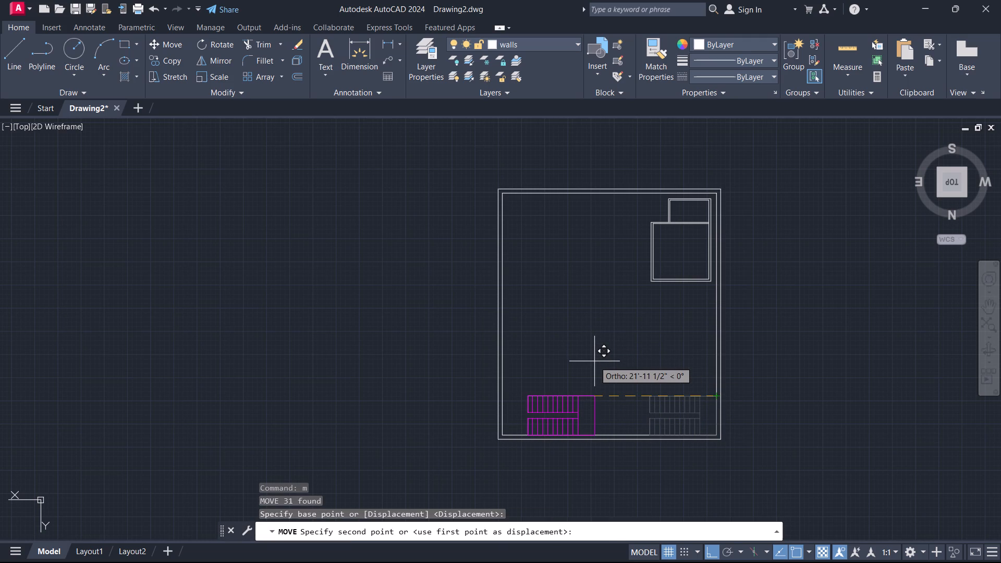
pyautogui.press('F8')
pyautogui.click(598, 344)
pyautogui.click(598, 344)
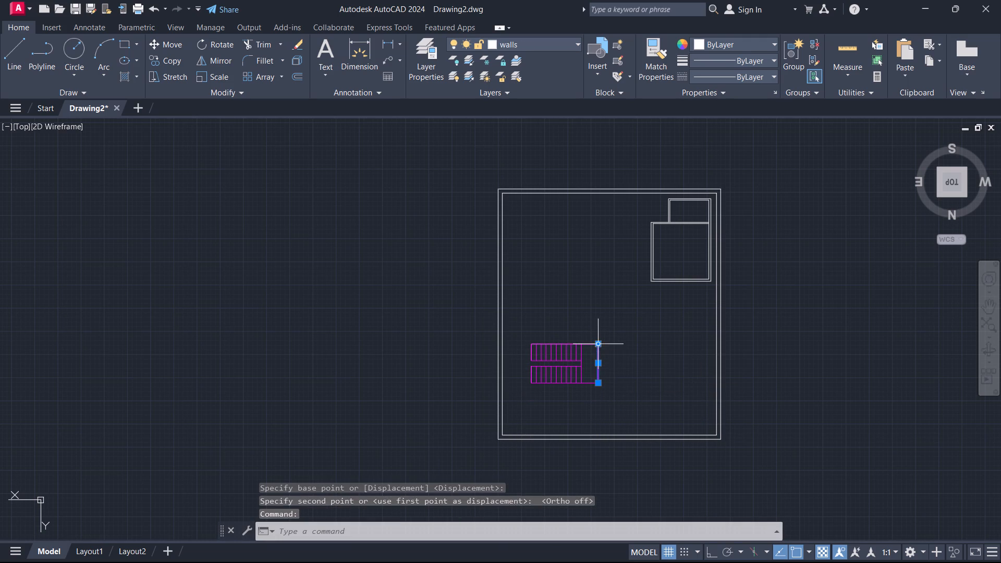
# Rotate the staircase a quarter turn about its landing's upper-right corner so the flights run downward from the landing.
pyautogui.click(519, 332)
pyautogui.click(623, 401)
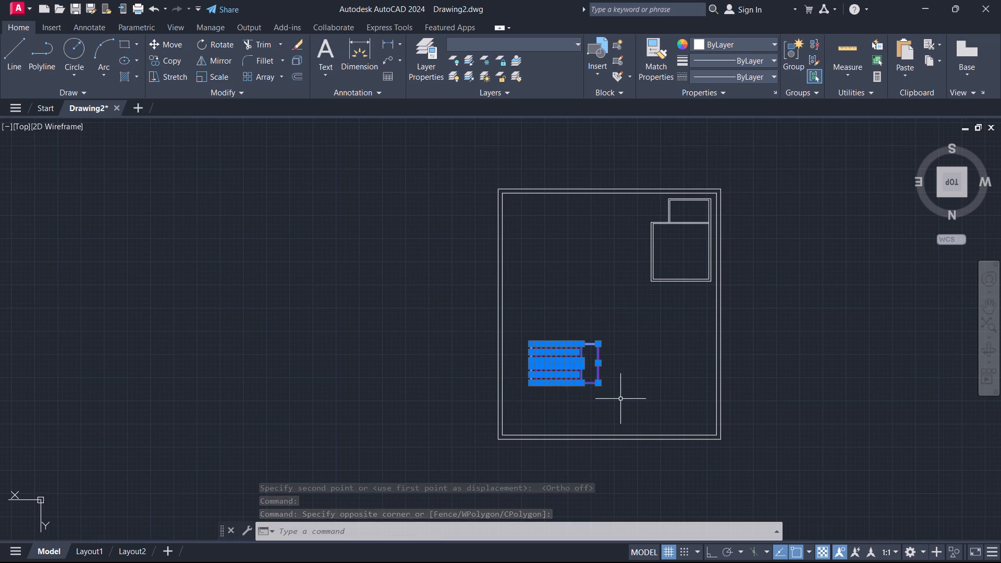
pyautogui.write('ro')
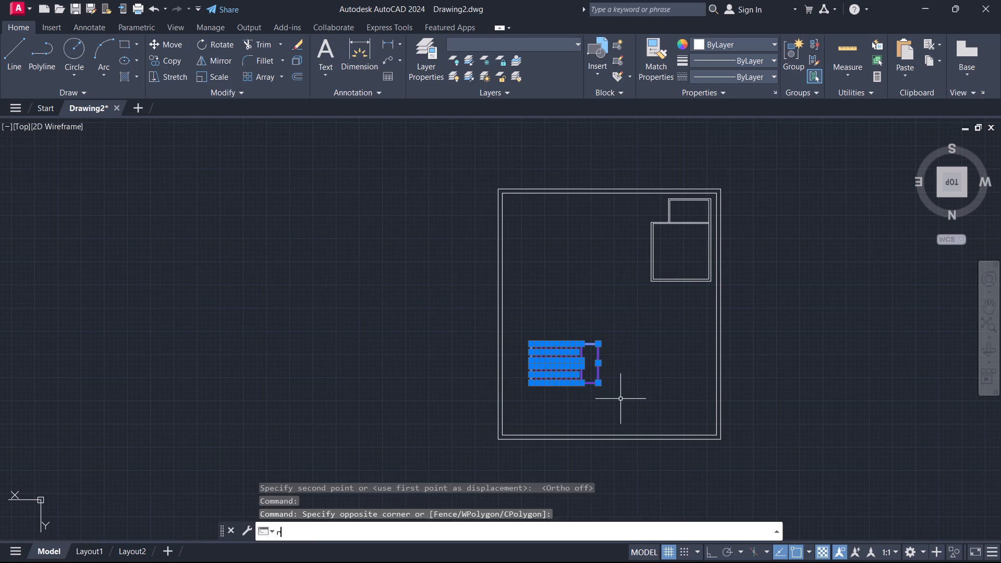
pyautogui.press('Return')
pyautogui.click(595, 347)
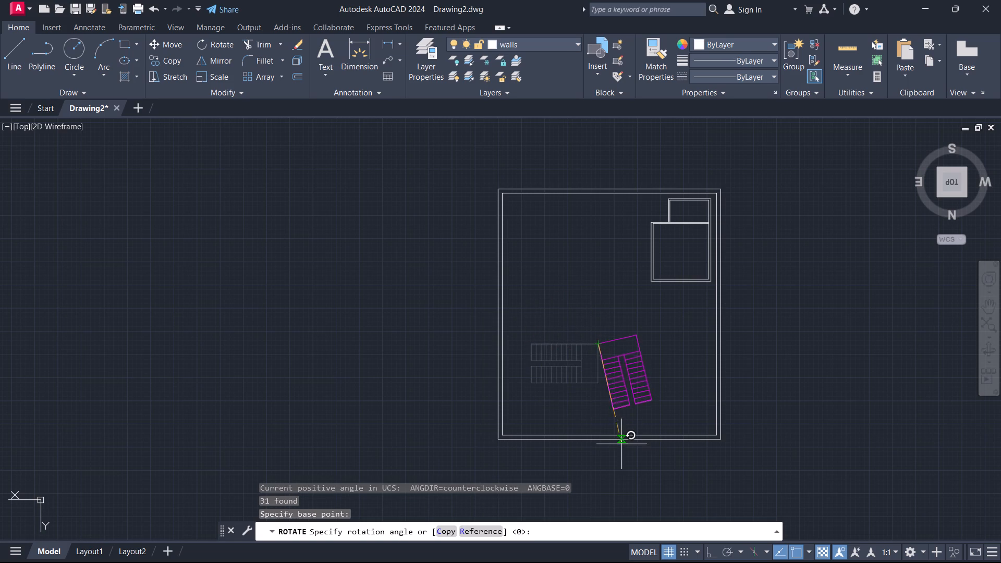
pyautogui.click(600, 476)
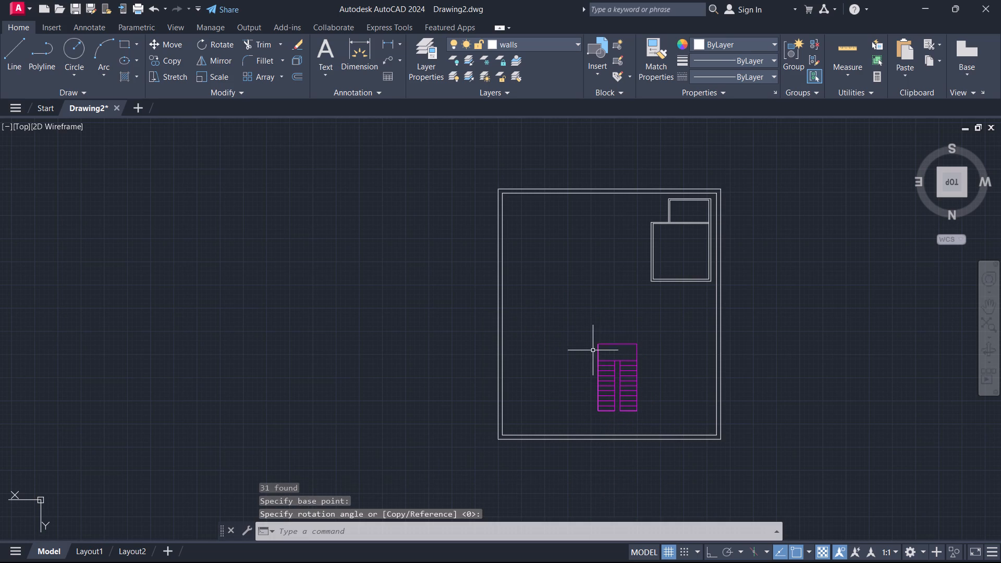
# Move the rotated staircase by its upper-left corner to the inner upper-left corner of the exterior walls.
pyautogui.click(598, 345)
pyautogui.click(577, 327)
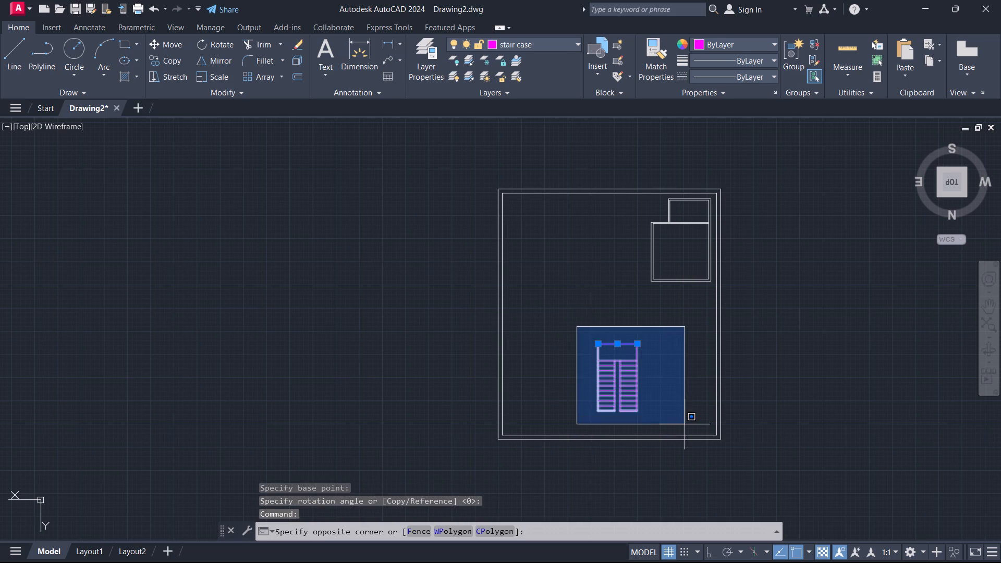
pyautogui.click(685, 424)
pyautogui.press('m')
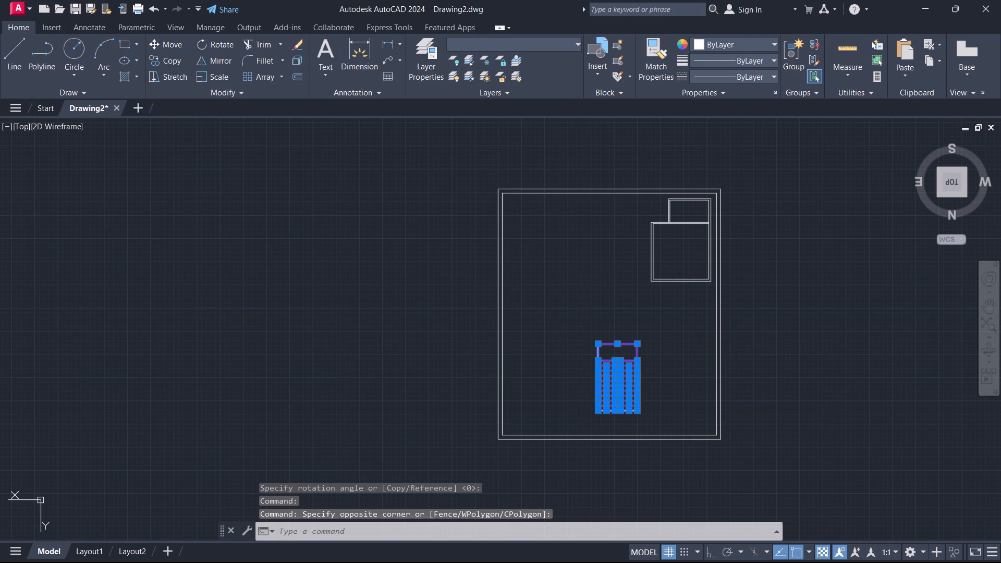
pyautogui.press('Return')
pyautogui.click(597, 345)
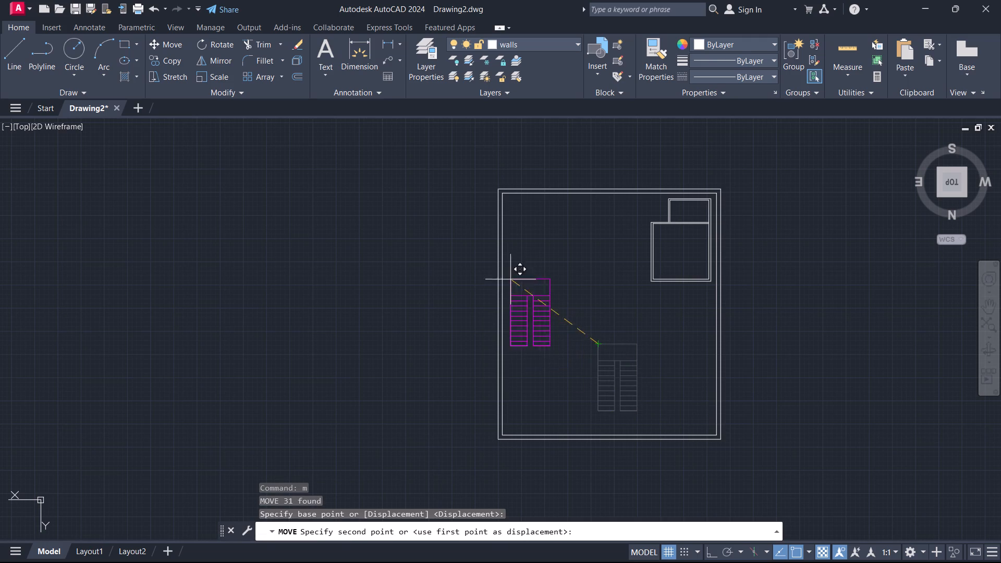
pyautogui.scroll(5, 501, 193)
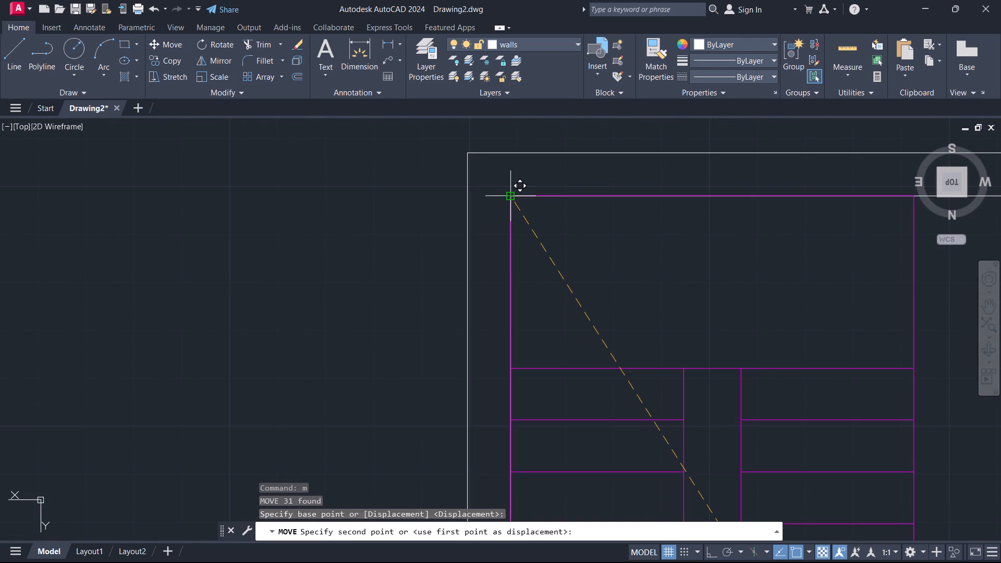
pyautogui.click(512, 198)
pyautogui.press('Escape')
# Offset the bottom exterior wall's inner line 6' upward into the plan.
pyautogui.scroll(-4, 509, 189)
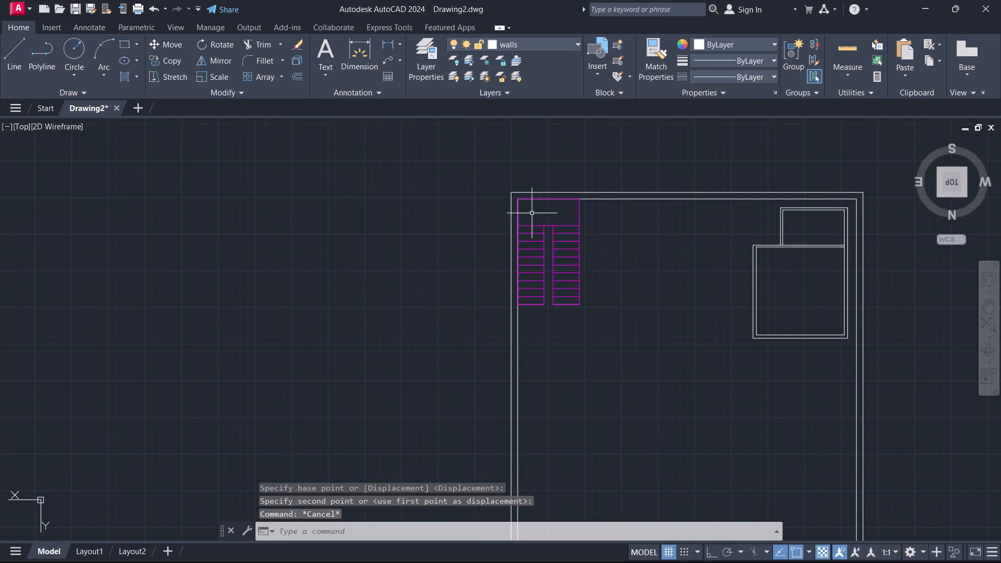
pyautogui.scroll(-1, 652, 372)
pyautogui.moveTo(680, 414); pyautogui.dragTo(627, 375, button='middle')
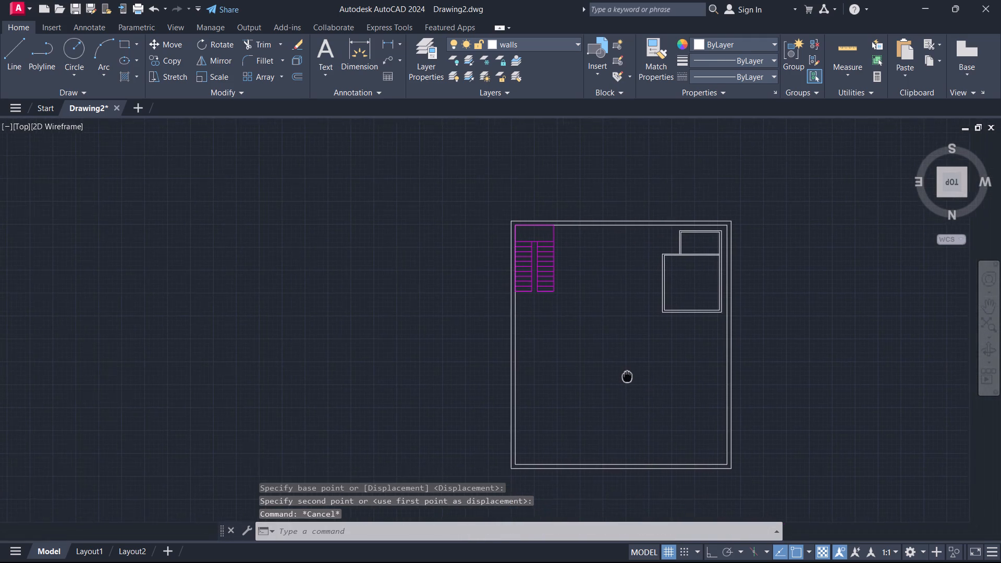
pyautogui.moveTo(627, 375); pyautogui.dragTo(626, 375, button='middle')
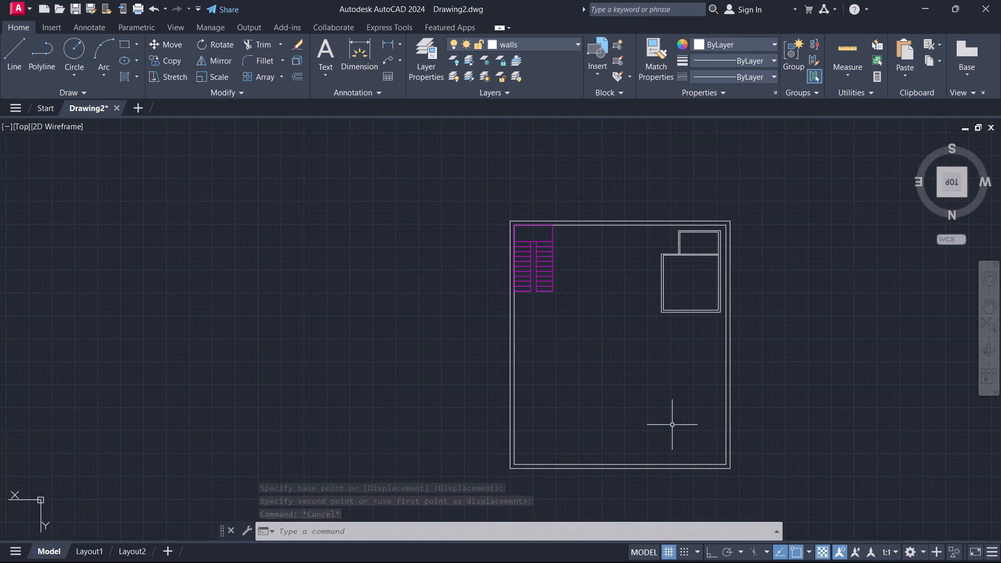
pyautogui.scroll(1, 672, 429)
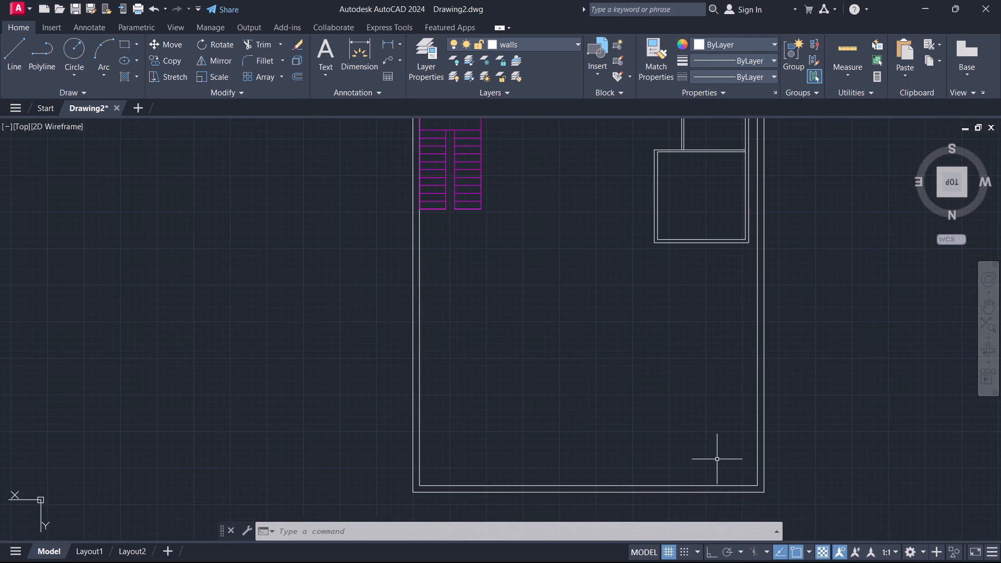
pyautogui.moveTo(717, 460); pyautogui.dragTo(692, 439, button='middle')
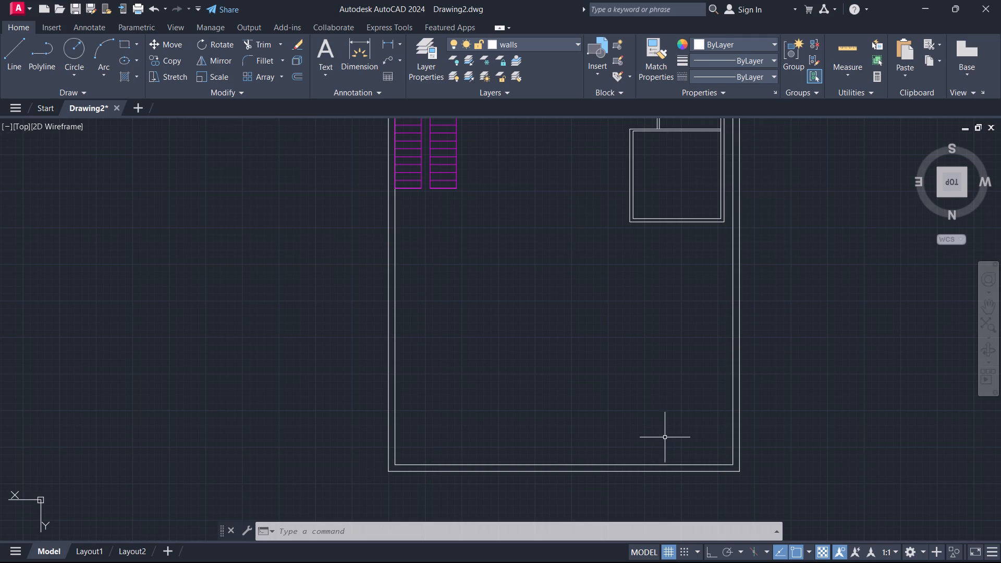
pyautogui.scroll(-1, 639, 424)
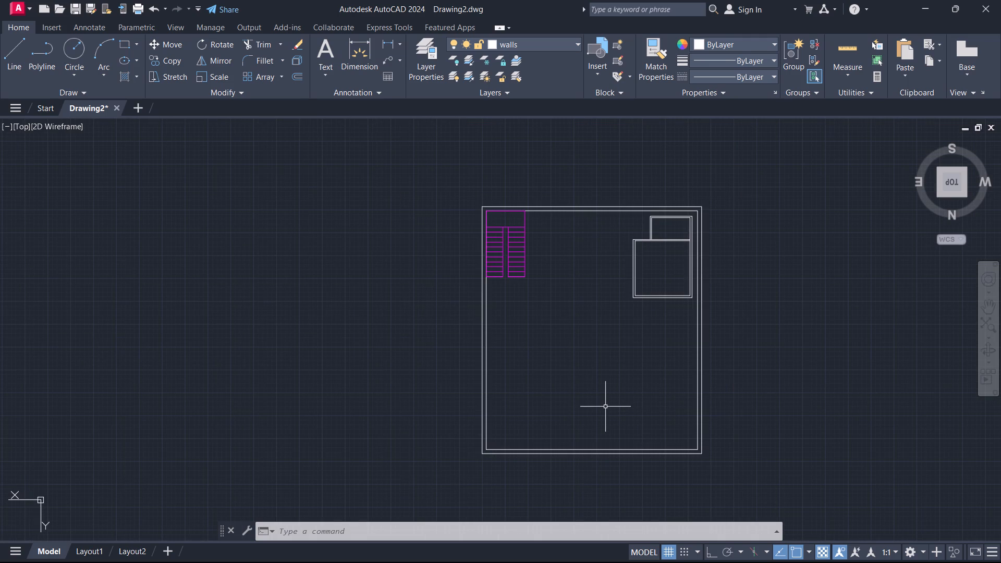
pyautogui.press('o')
pyautogui.press('Return')
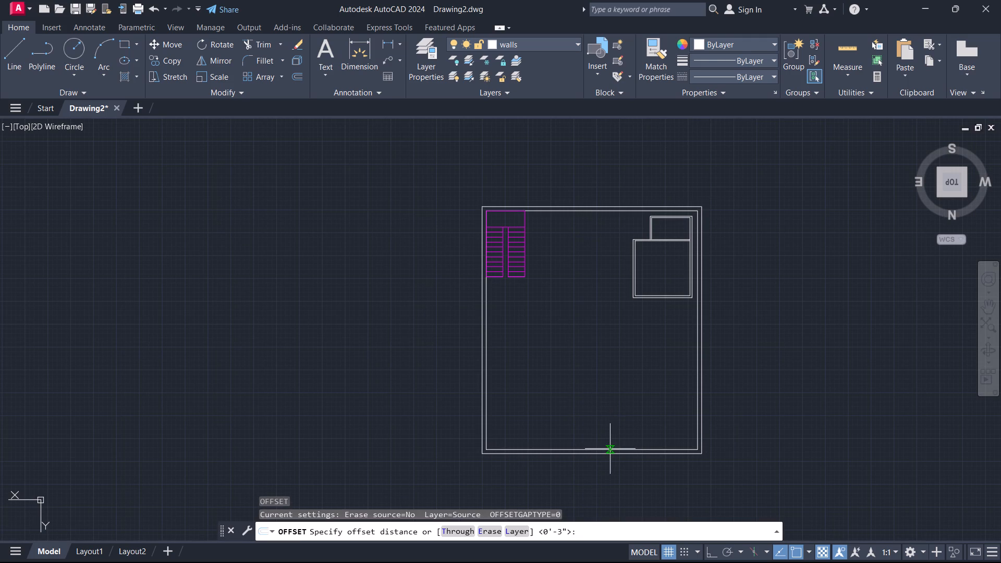
pyautogui.click(611, 449)
pyautogui.write("6'")
pyautogui.press('Return')
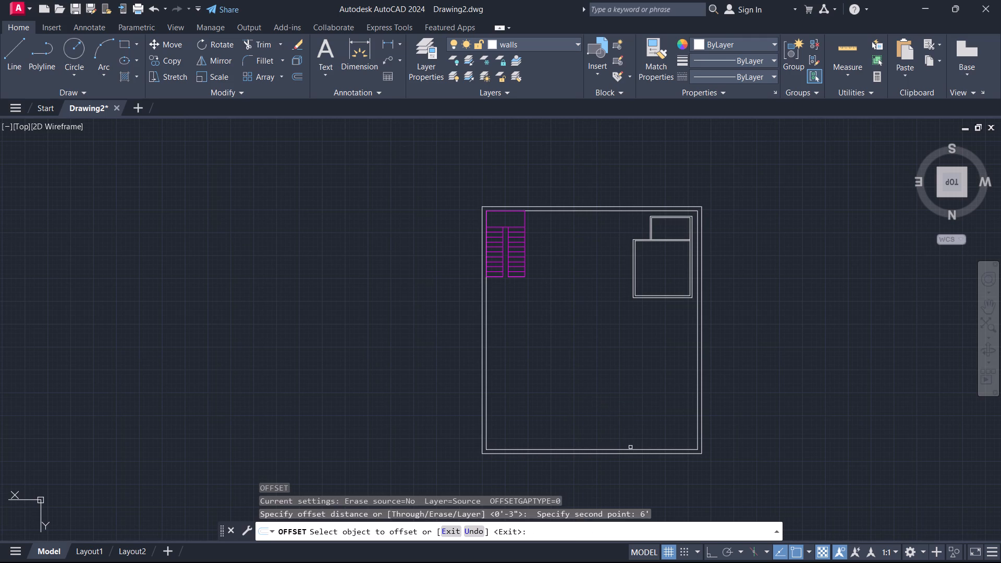
pyautogui.click(632, 450)
pyautogui.click(632, 414)
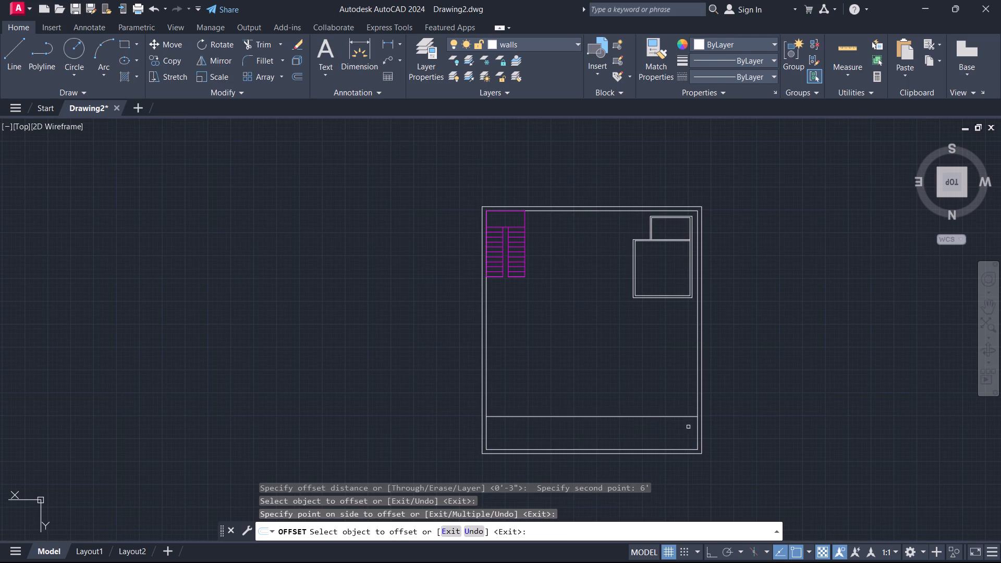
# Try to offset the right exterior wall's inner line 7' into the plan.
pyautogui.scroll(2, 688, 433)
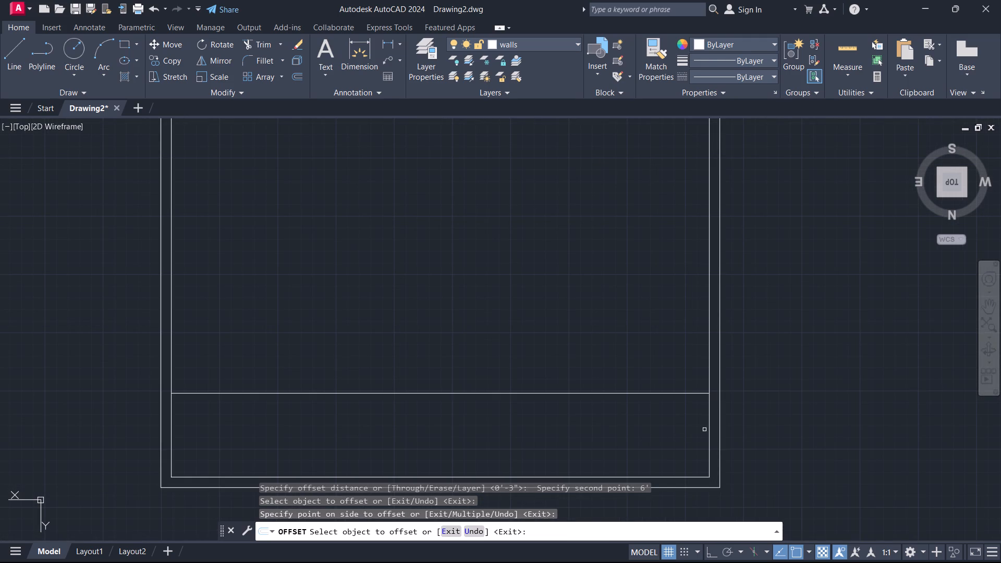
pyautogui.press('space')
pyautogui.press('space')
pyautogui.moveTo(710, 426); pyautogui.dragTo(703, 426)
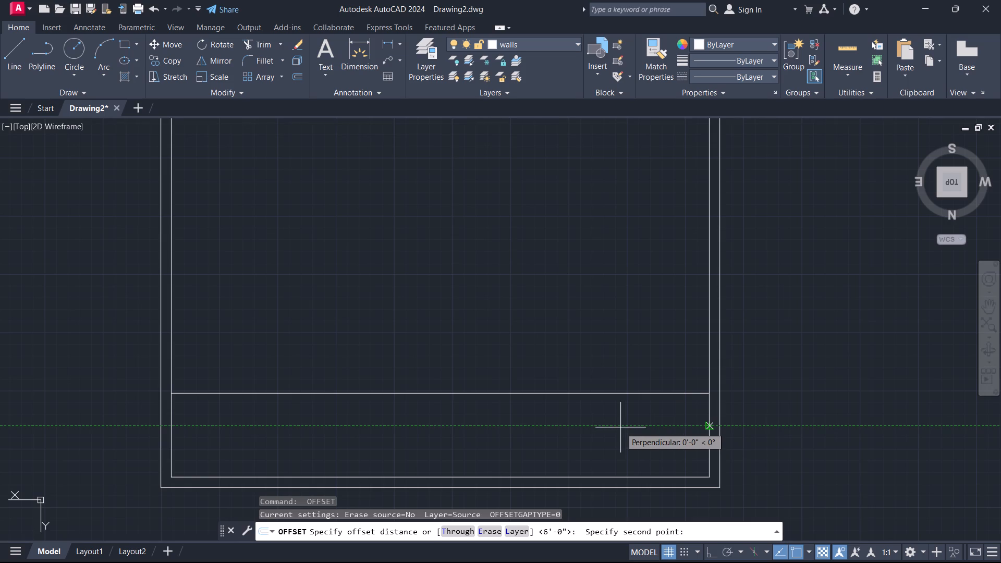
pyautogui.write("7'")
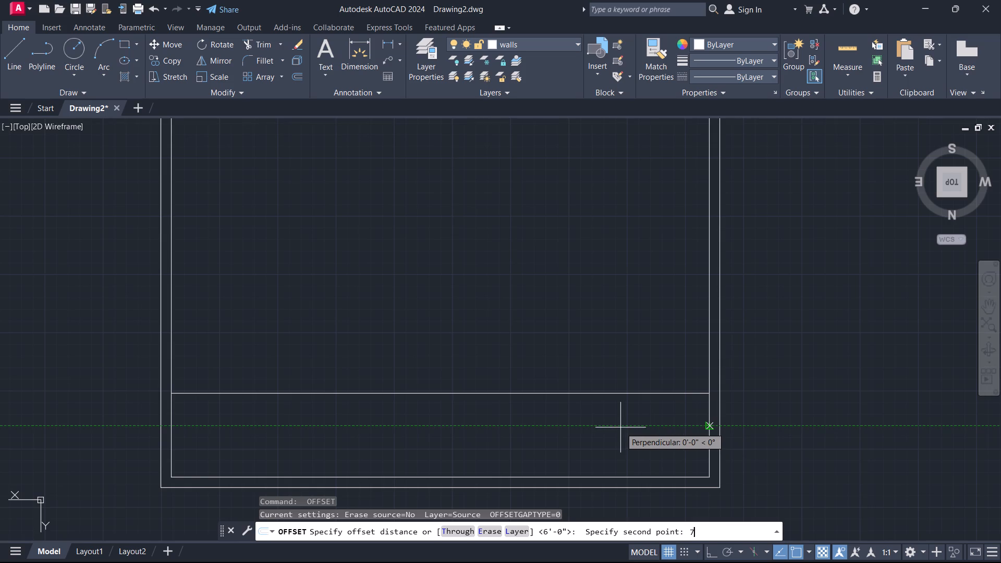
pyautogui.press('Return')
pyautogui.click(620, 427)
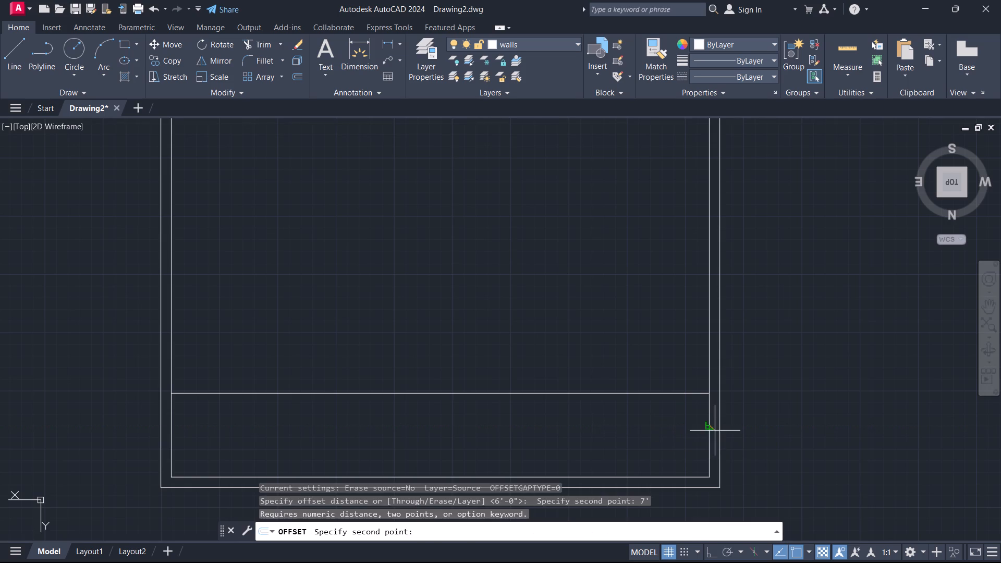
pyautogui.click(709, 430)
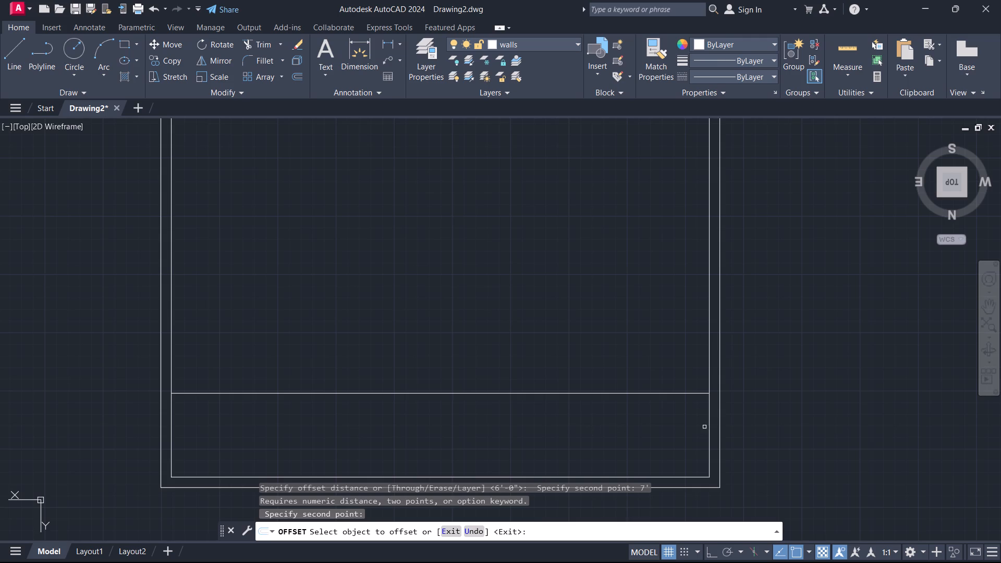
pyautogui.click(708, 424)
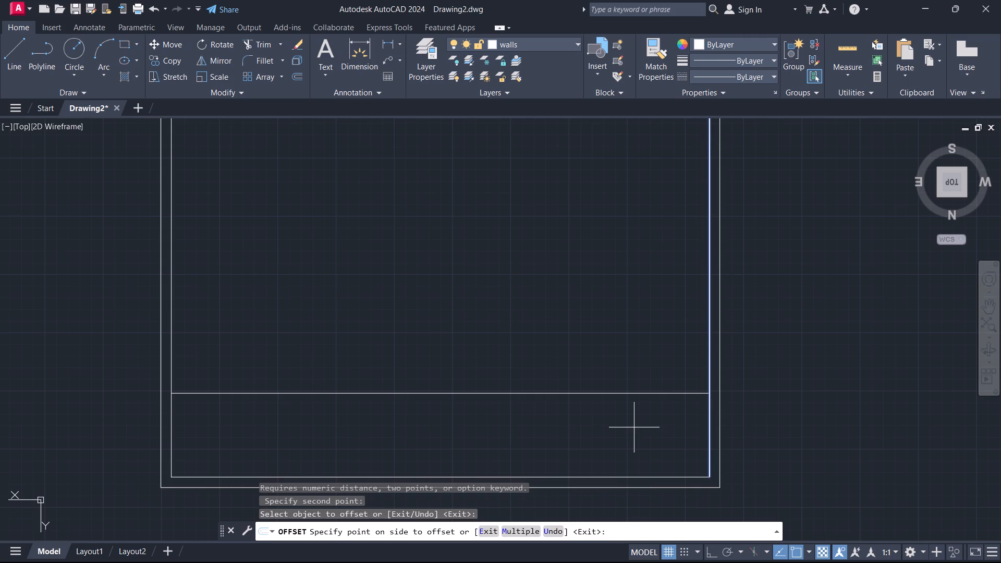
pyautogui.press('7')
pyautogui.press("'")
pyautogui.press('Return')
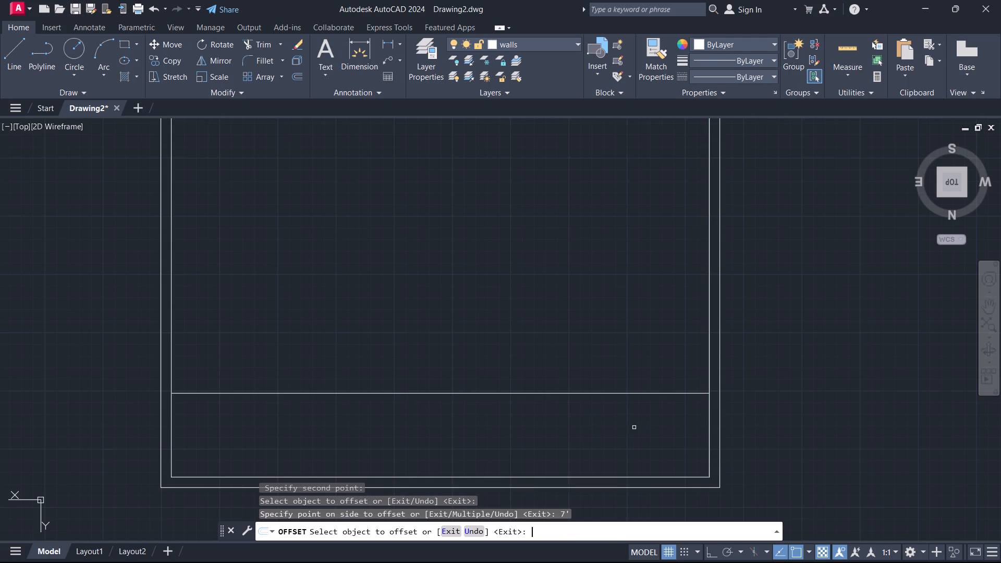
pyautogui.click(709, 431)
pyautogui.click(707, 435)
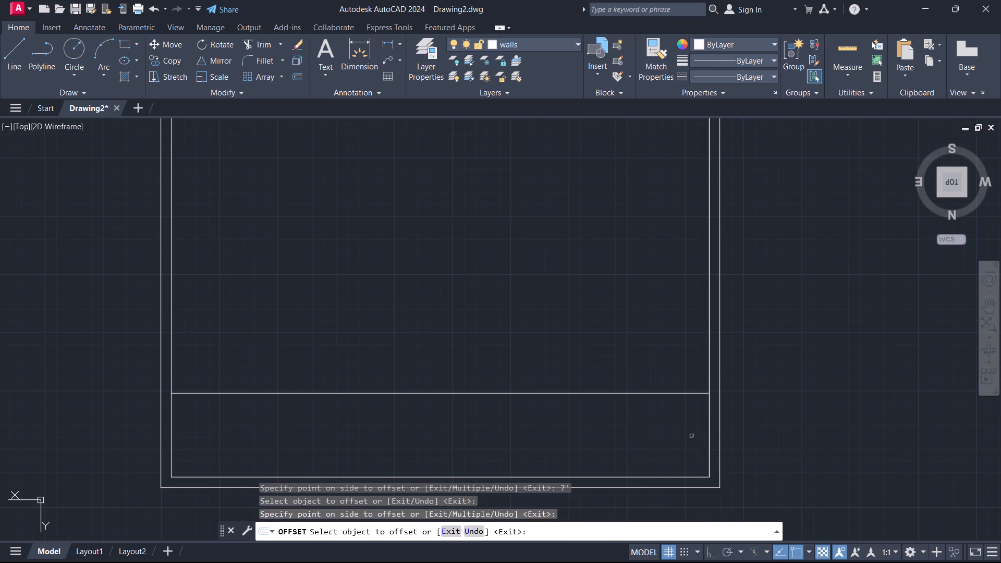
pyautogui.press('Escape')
# Offset the right exterior wall's inner line 7' into the plan.
pyautogui.press('o')
pyautogui.press('Return')
pyautogui.moveTo(707, 433); pyautogui.dragTo(698, 434)
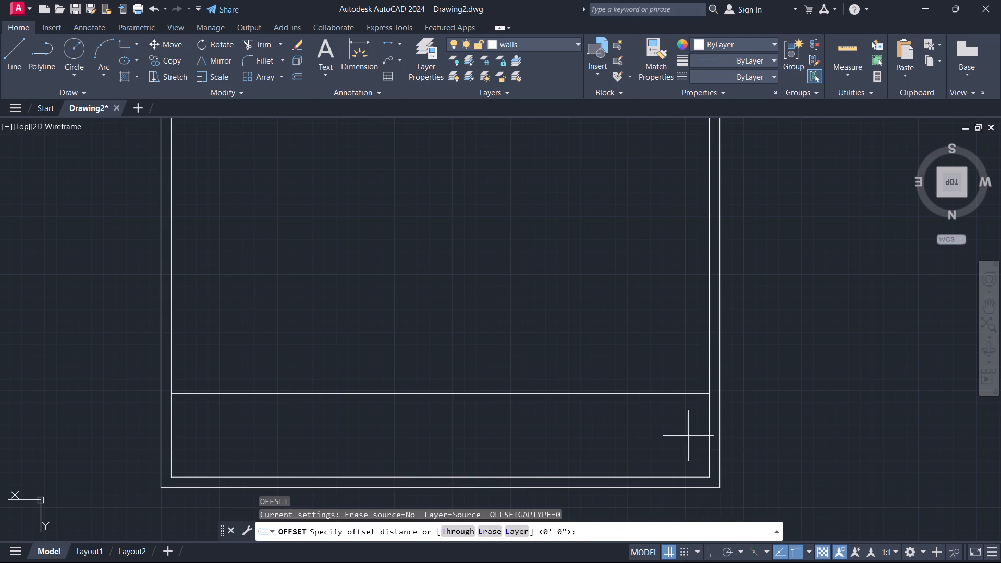
pyautogui.click(708, 431)
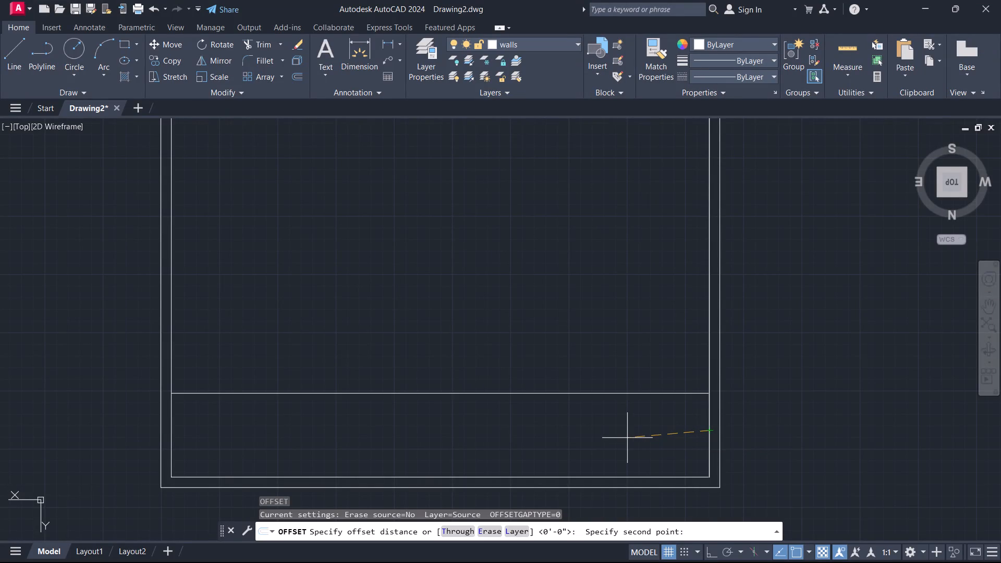
pyautogui.press('7')
pyautogui.press("'")
pyautogui.press('Return')
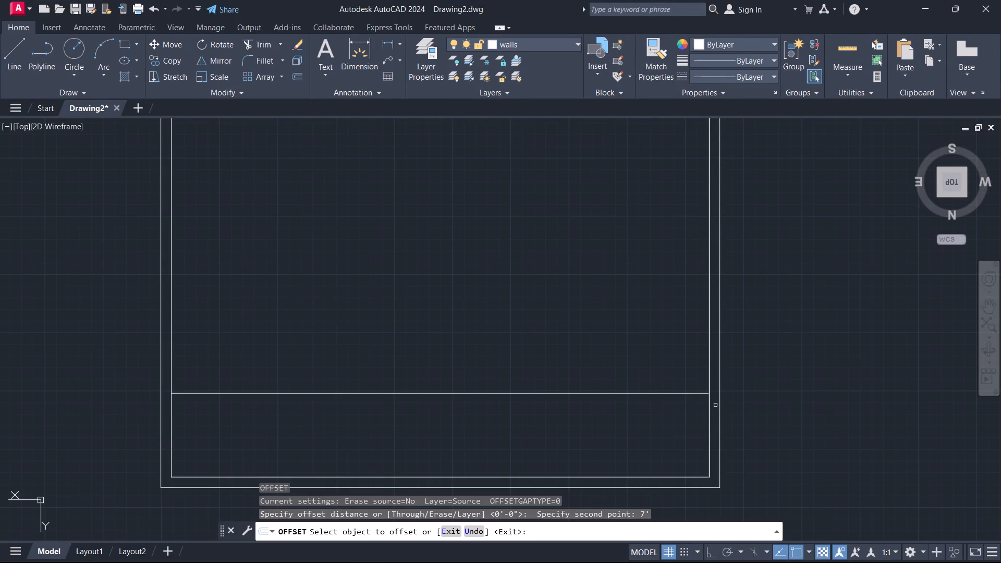
pyautogui.click(710, 410)
pyautogui.click(613, 425)
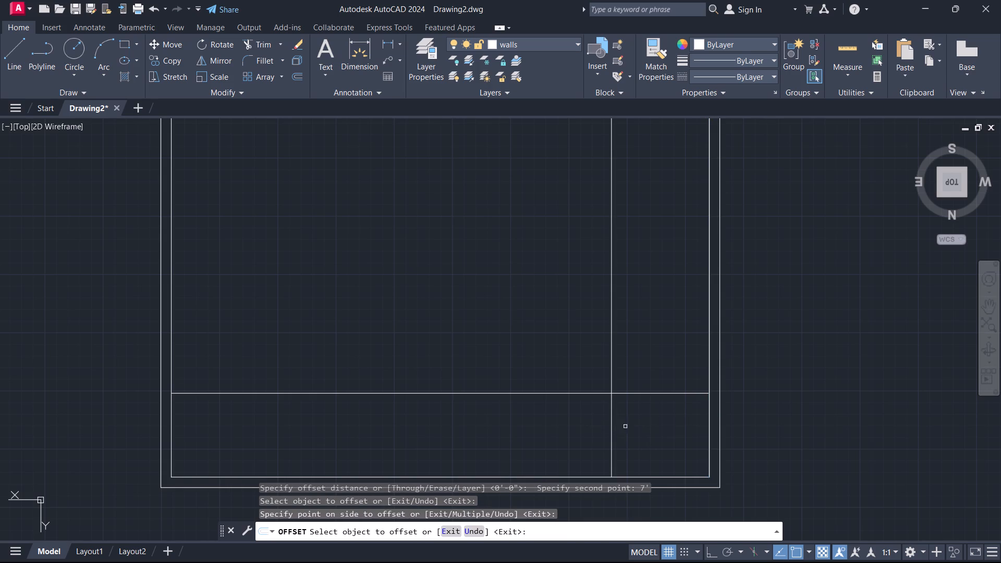
pyautogui.press('Escape')
# Trim the two offset lines past their intersection, leaving a rectangular enclosure in the plan's lower-right corner.
pyautogui.write('tr')
pyautogui.press('Return')
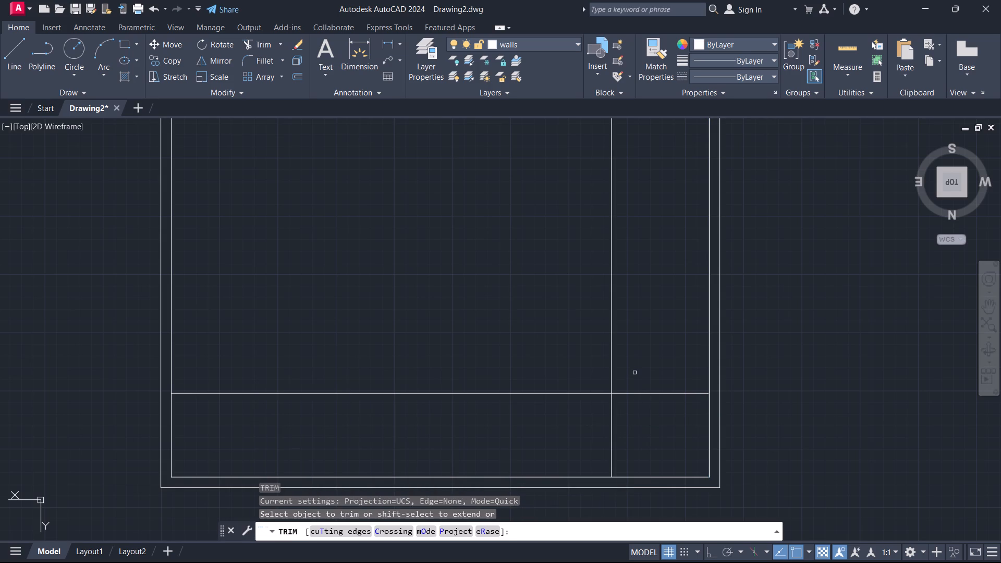
pyautogui.moveTo(633, 369); pyautogui.dragTo(534, 421)
pyautogui.press('Escape')
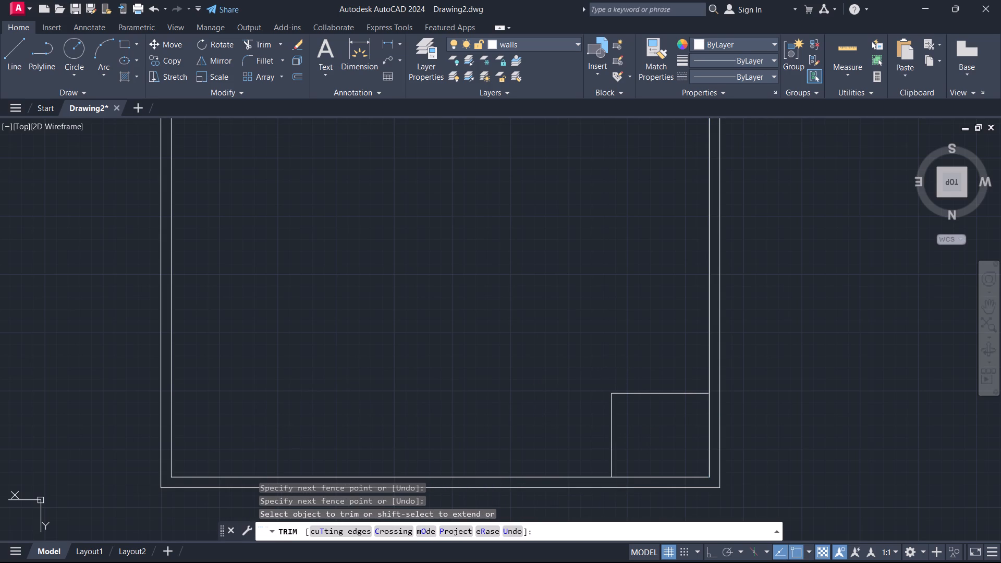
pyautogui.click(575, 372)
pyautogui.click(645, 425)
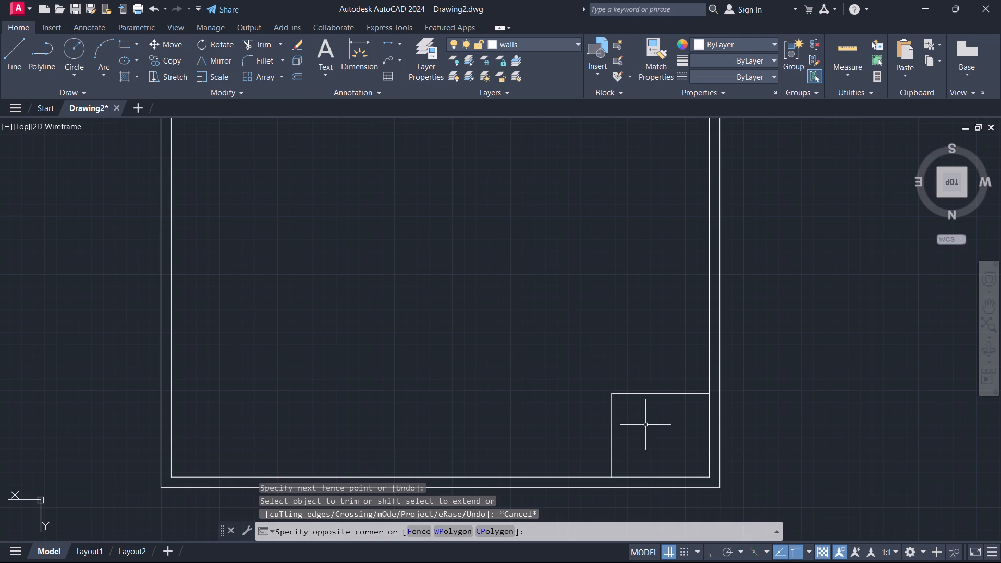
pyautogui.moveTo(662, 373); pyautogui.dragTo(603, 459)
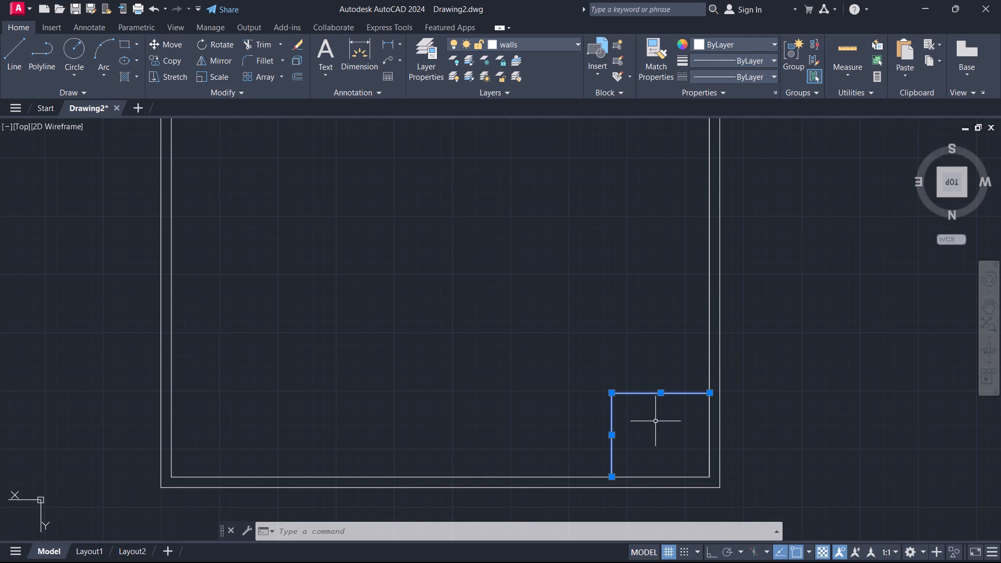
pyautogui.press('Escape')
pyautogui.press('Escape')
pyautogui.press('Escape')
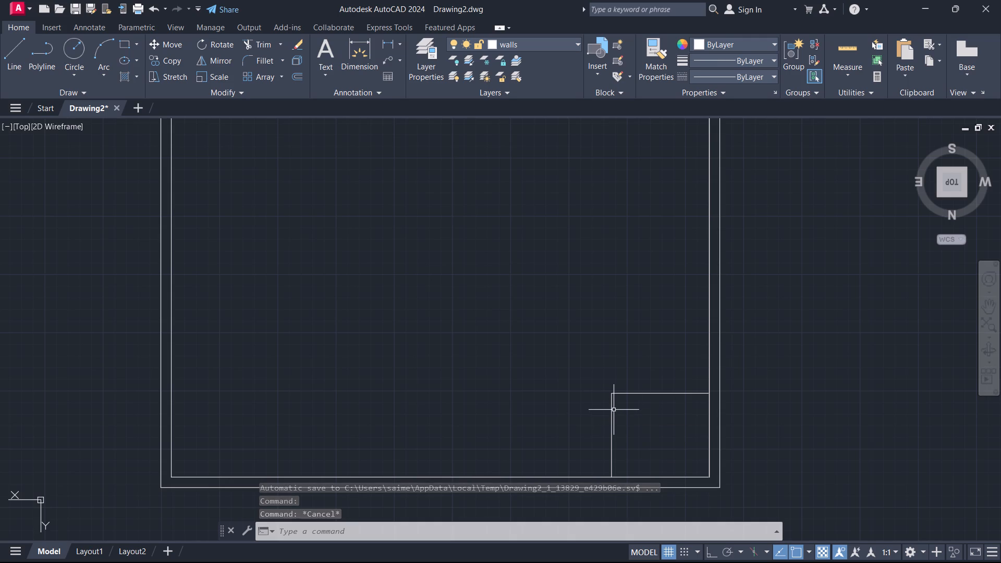
# Offset the top and left lines of the lower-right corner enclosure 3" inward to give its partitions thickness.
pyautogui.click(642, 394)
pyautogui.press('o')
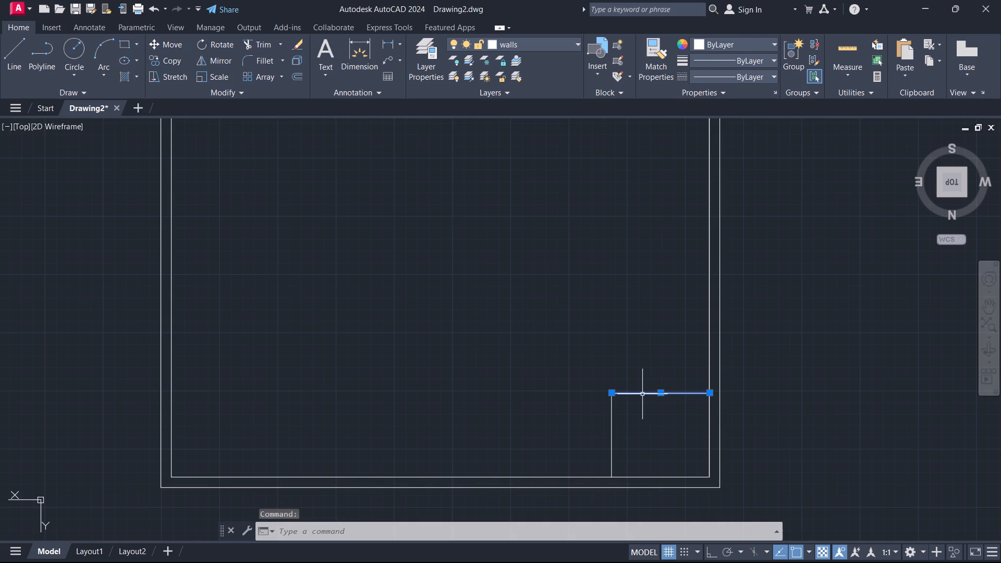
pyautogui.press('Return')
pyautogui.click(642, 394)
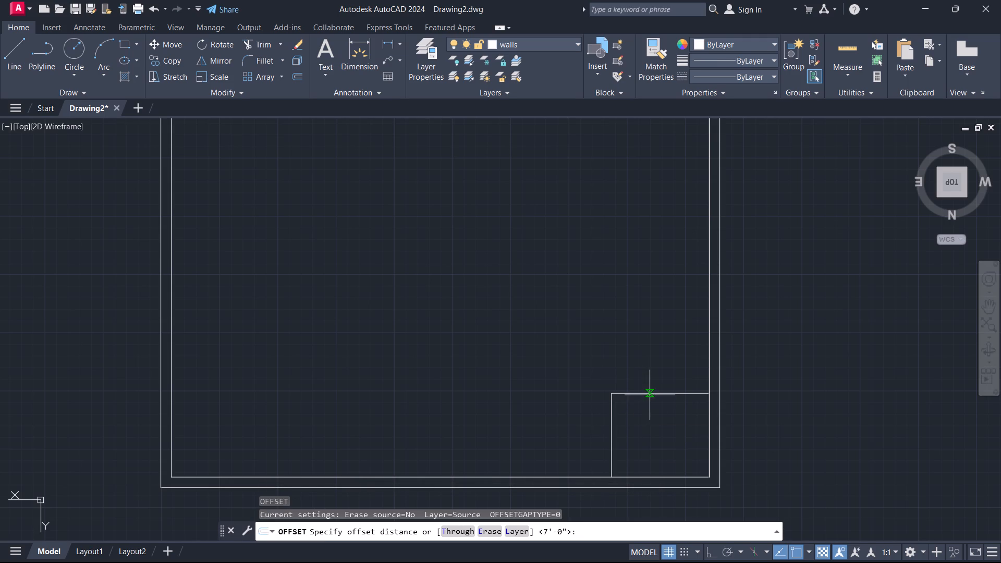
pyautogui.click(650, 395)
pyautogui.press('3')
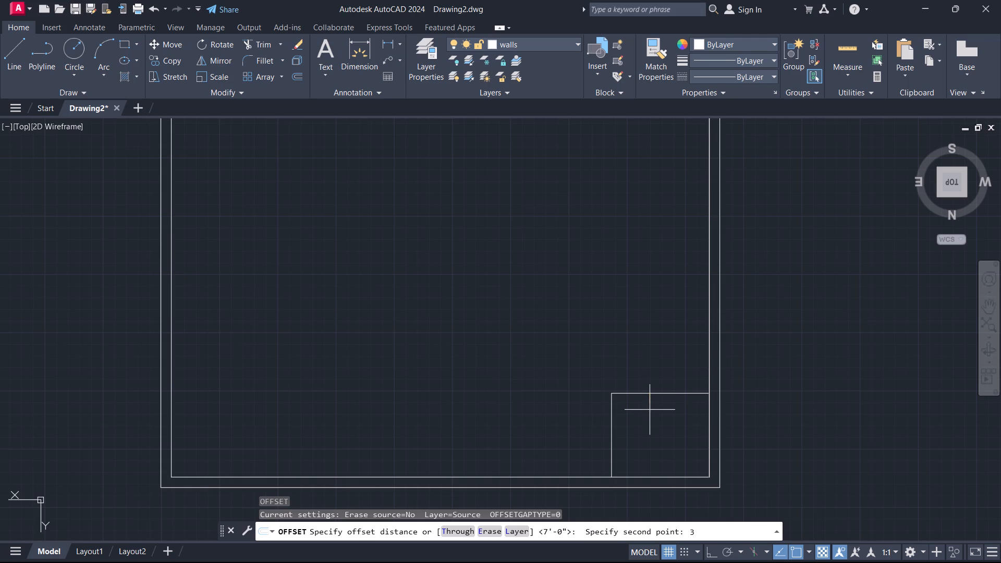
pyautogui.hotkey('shift', '"')
pyautogui.press('Return')
pyautogui.click(650, 410)
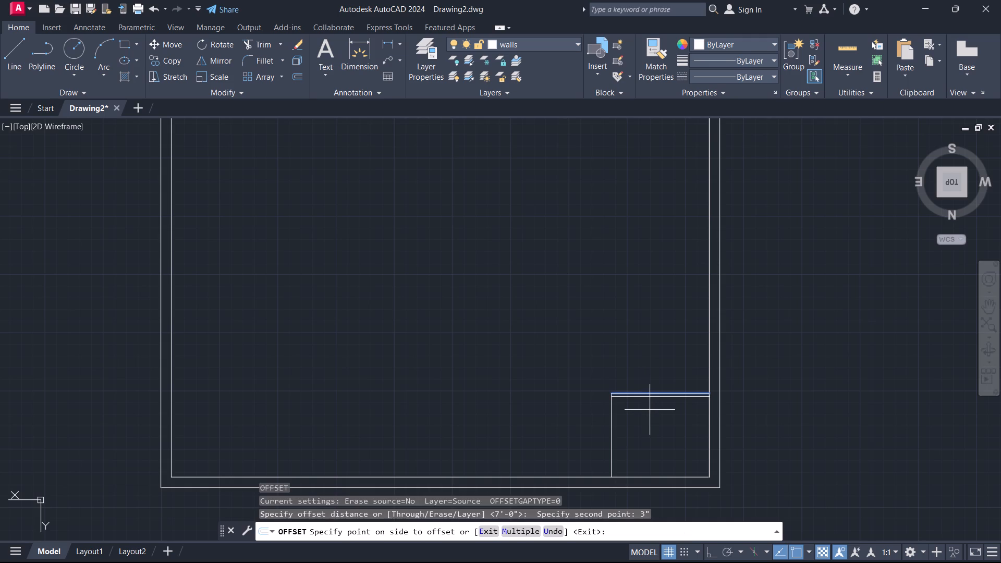
pyautogui.click(650, 416)
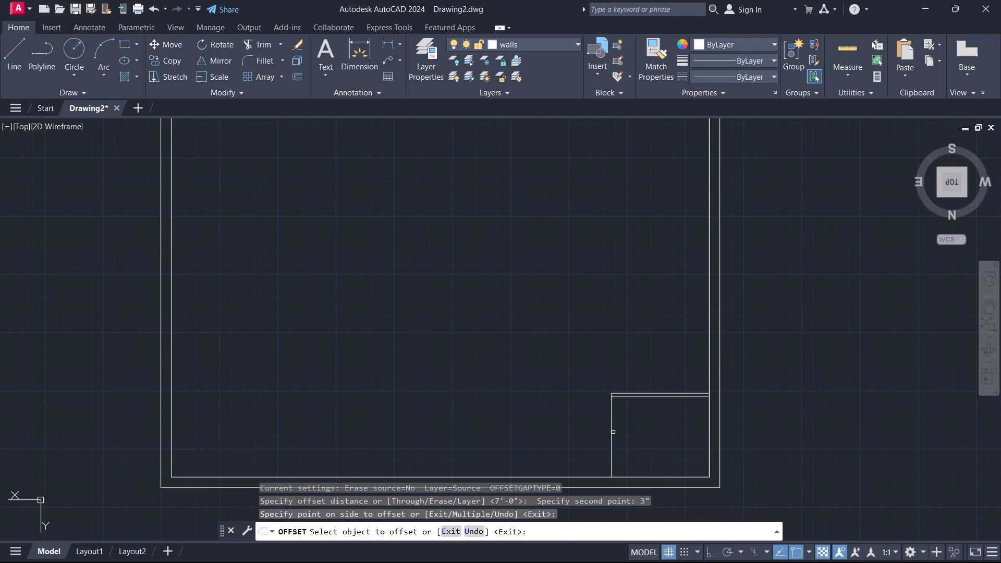
pyautogui.click(612, 433)
pyautogui.click(627, 433)
pyautogui.scroll(2, 606, 398)
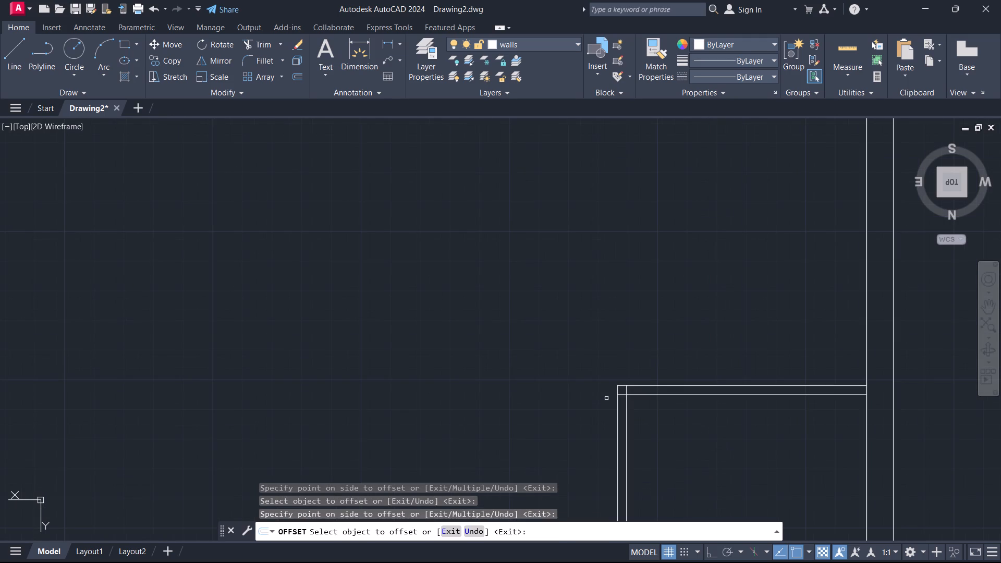
pyautogui.press('Escape')
# Trim the overlapping inner partition lines at the enclosure's upper-left corner to form a clean corner.
pyautogui.write('tr')
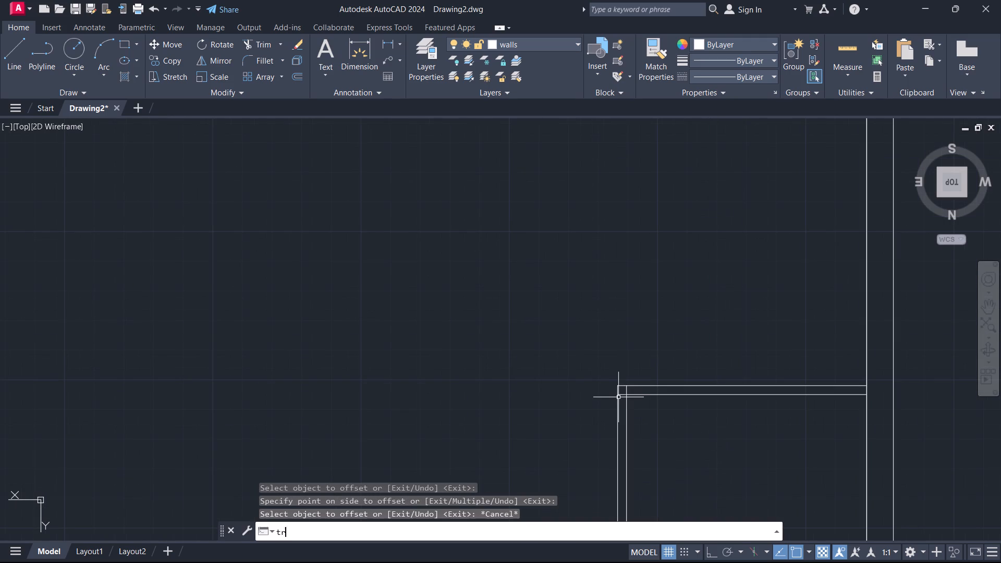
pyautogui.press('Return')
pyautogui.moveTo(634, 390); pyautogui.dragTo(622, 402)
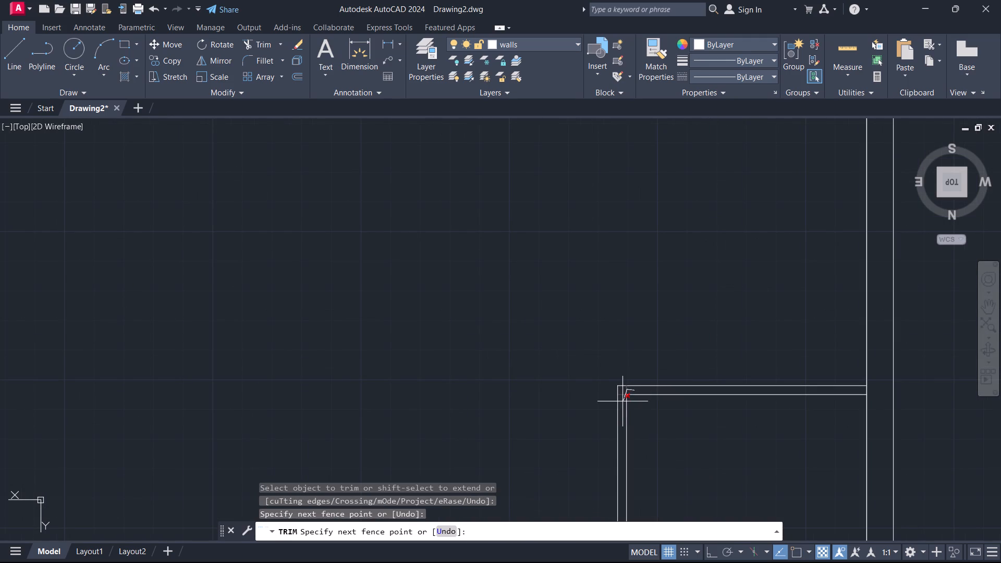
pyautogui.moveTo(622, 402); pyautogui.dragTo(622, 402)
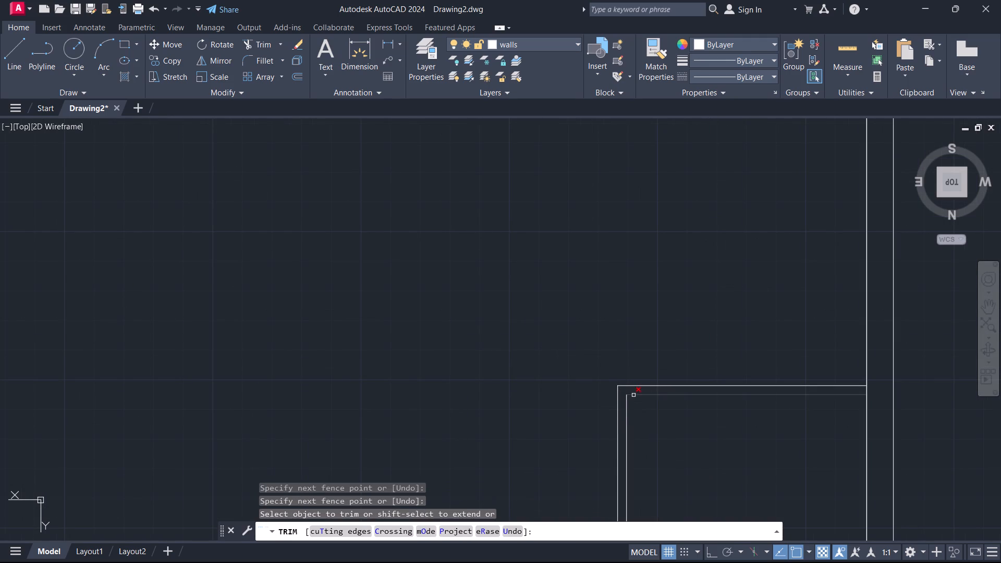
pyautogui.press('Escape')
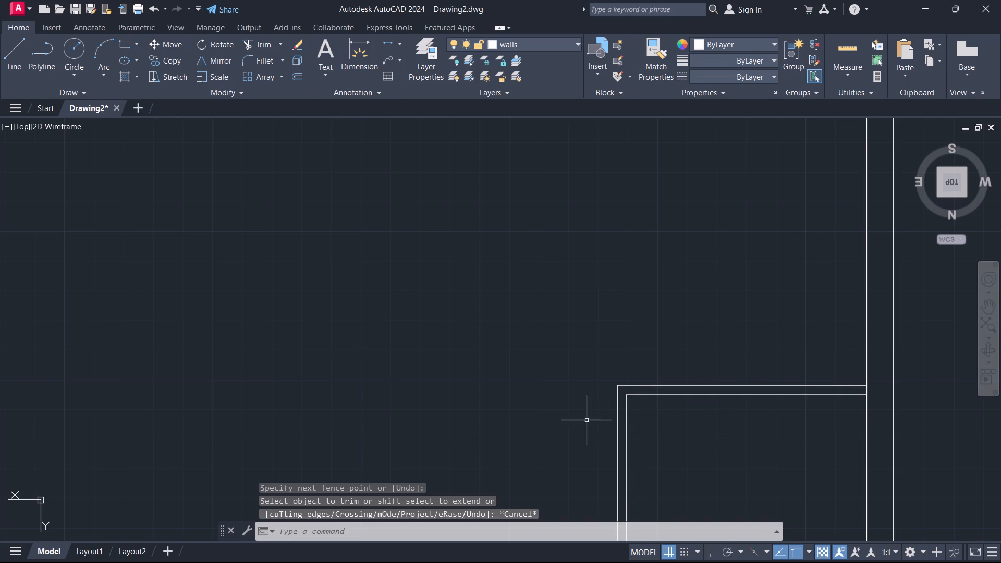
# Create a cyan layer named lift and set it as the current layer.
pyautogui.doubleClick(423, 47)
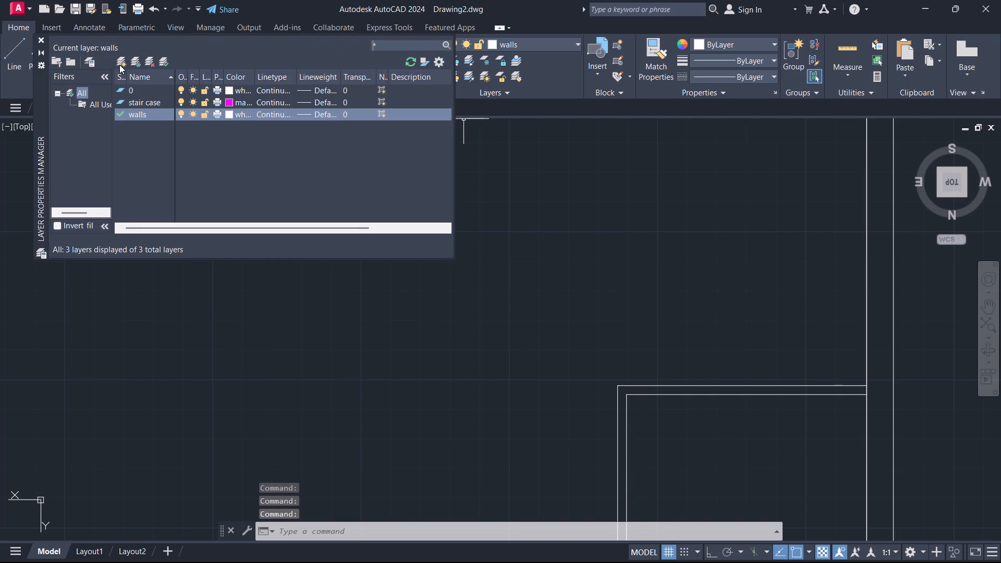
pyautogui.click(119, 63)
pyautogui.press('BackSpace')
pyautogui.press('BackSpace')
pyautogui.press('BackSpace')
pyautogui.press('BackSpace')
pyautogui.press('BackSpace')
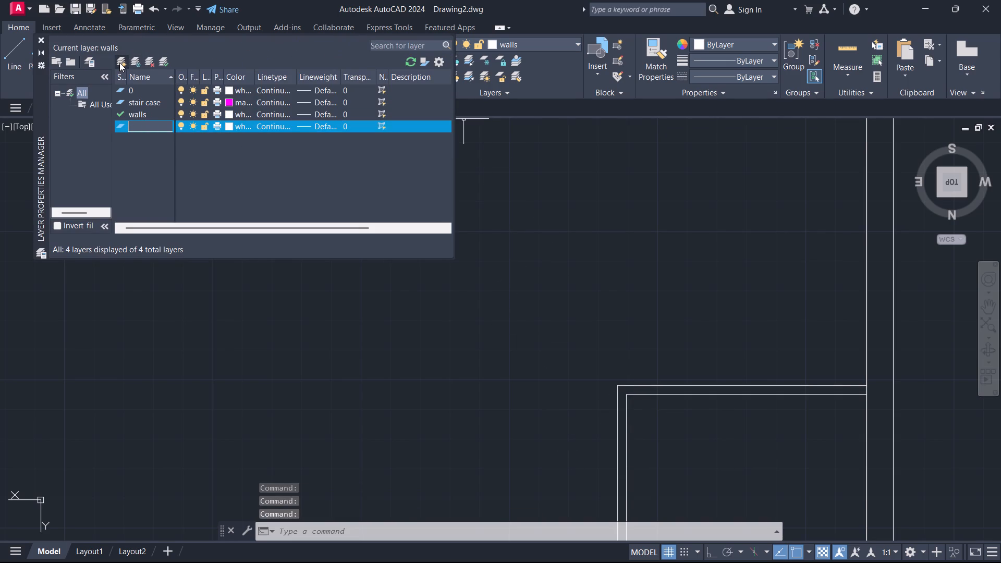
pyautogui.write('lift')
pyautogui.click(227, 127)
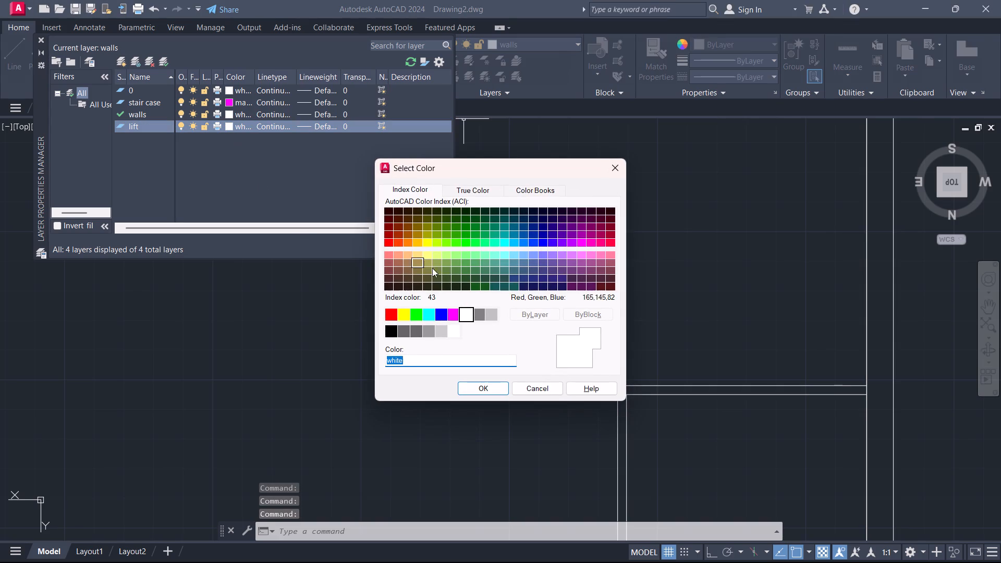
pyautogui.click(429, 316)
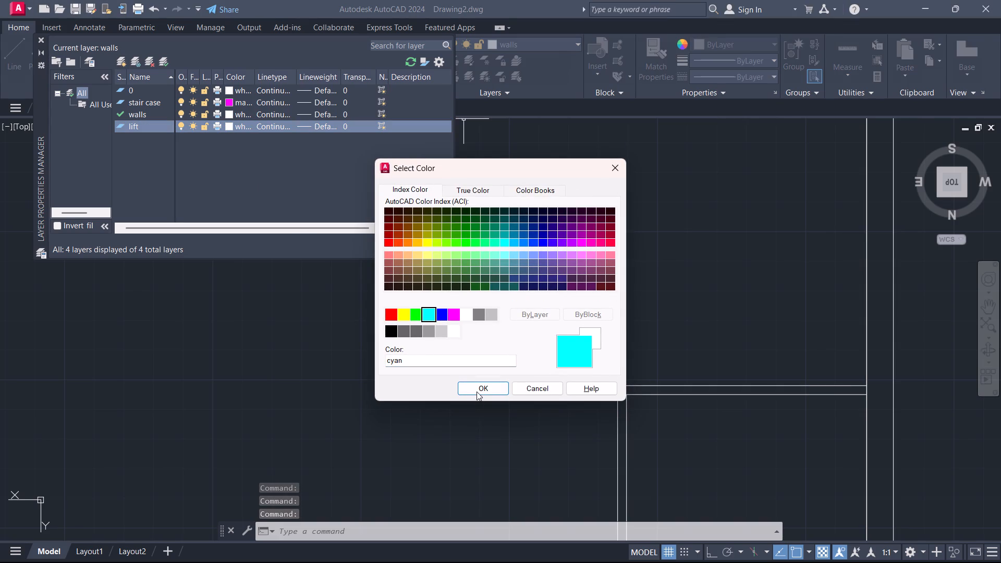
pyautogui.click(477, 390)
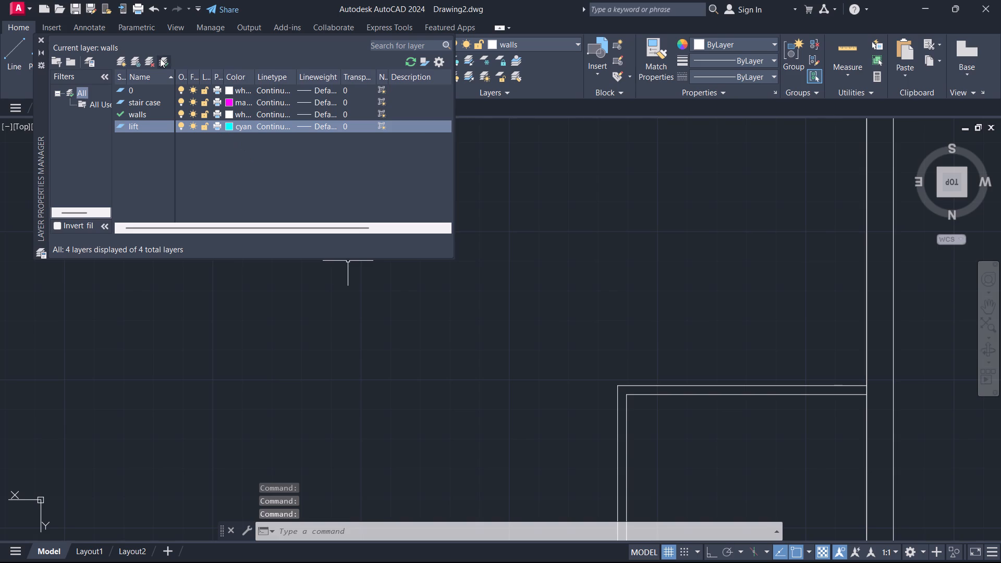
pyautogui.click(160, 58)
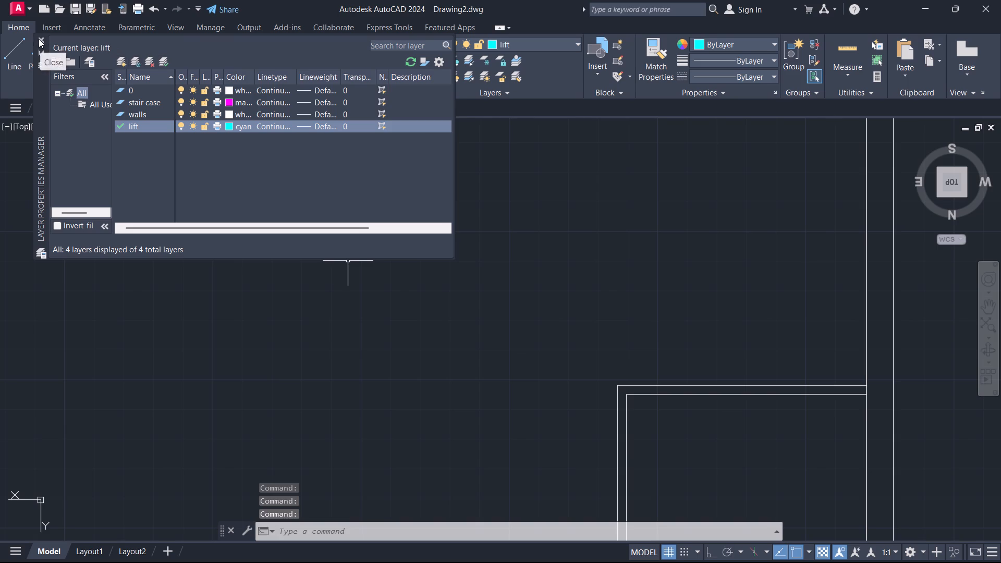
pyautogui.click(39, 39)
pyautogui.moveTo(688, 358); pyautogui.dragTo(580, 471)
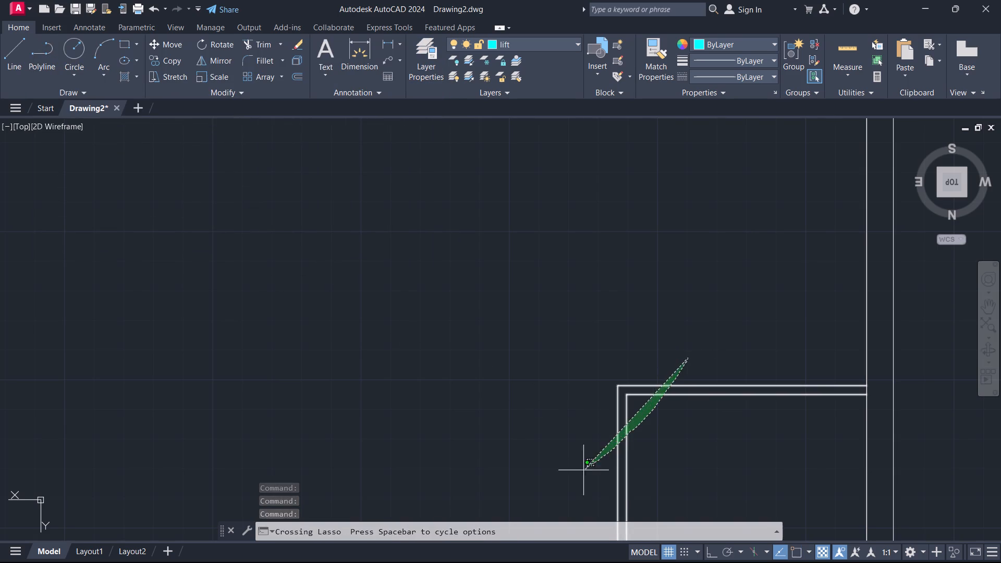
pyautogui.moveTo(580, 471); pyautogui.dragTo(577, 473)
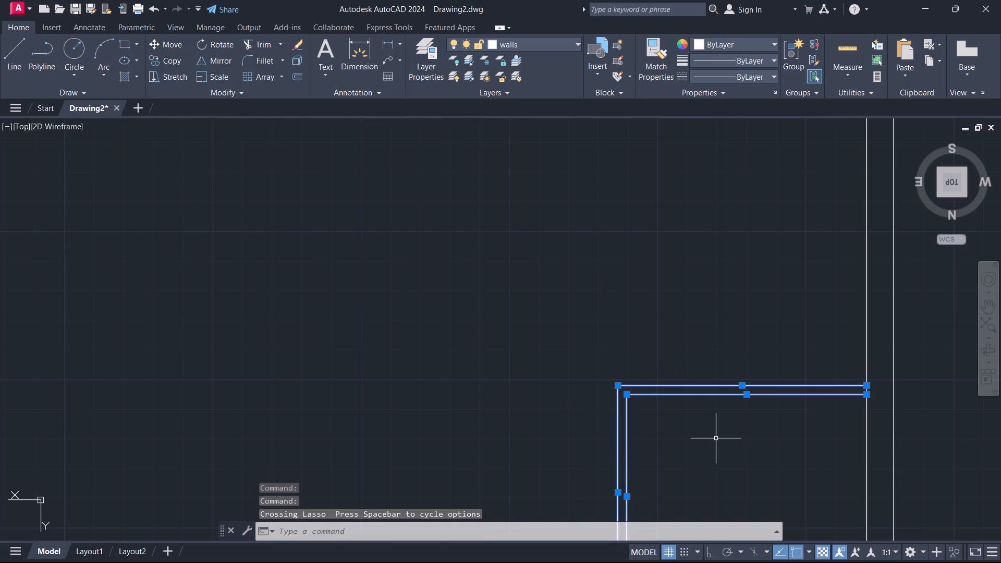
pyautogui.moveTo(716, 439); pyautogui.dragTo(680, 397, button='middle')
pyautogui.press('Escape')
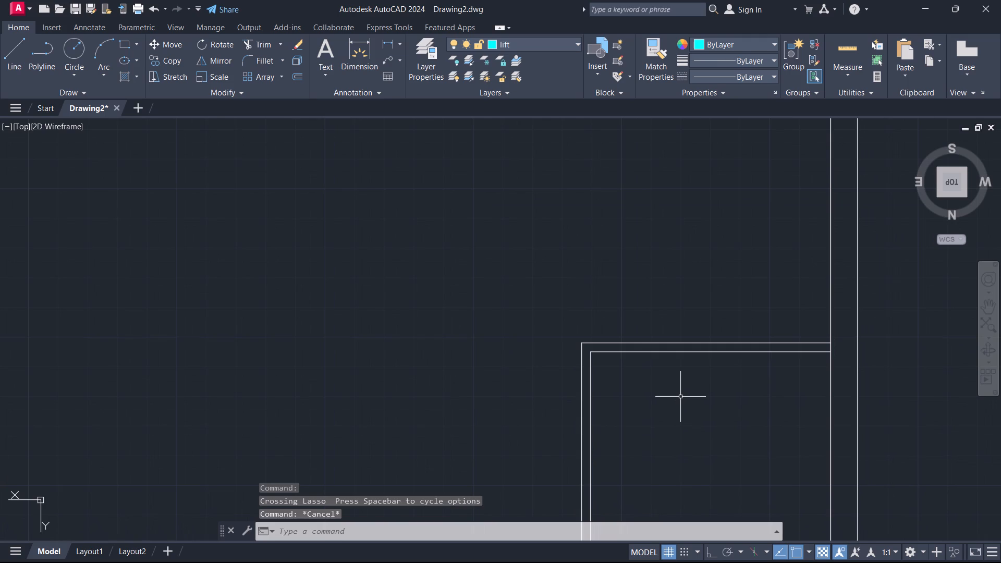
# Draw lines on the lift layer along the enclosure's right and bottom sides, continuing to the outer face of its left partition.
pyautogui.press('l')
pyautogui.press('Return')
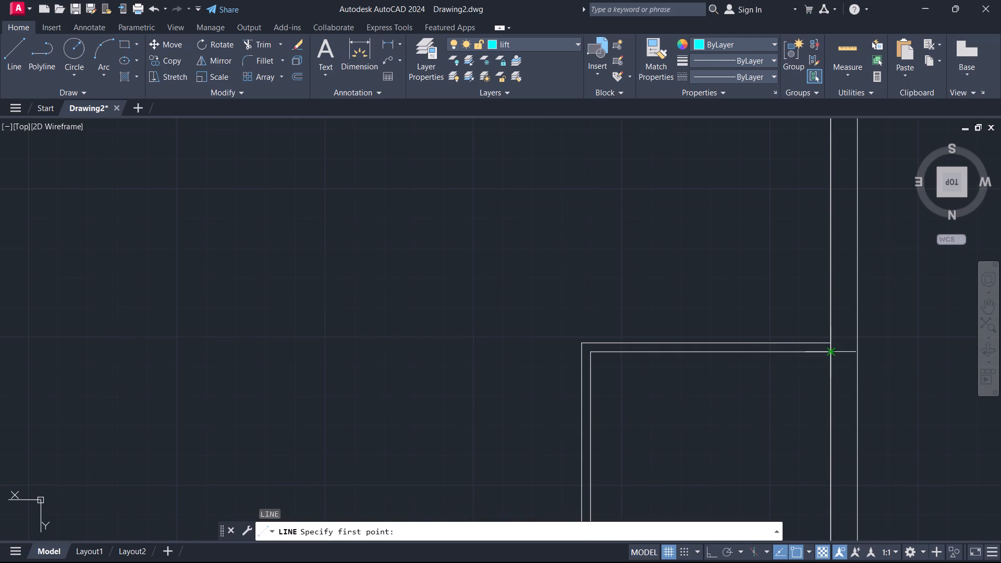
pyautogui.click(830, 354)
pyautogui.scroll(-3, 763, 410)
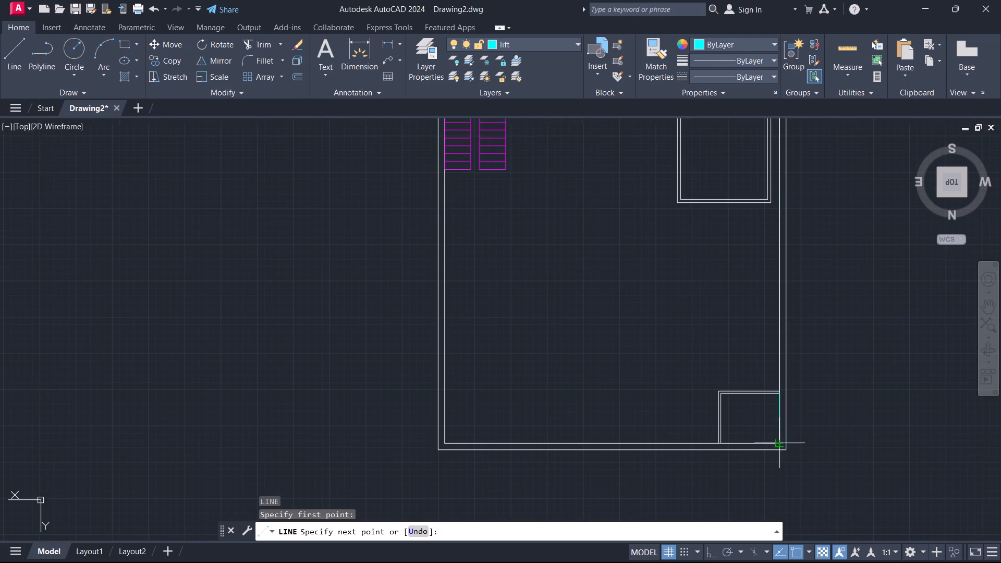
pyautogui.scroll(2, 778, 444)
pyautogui.click(779, 444)
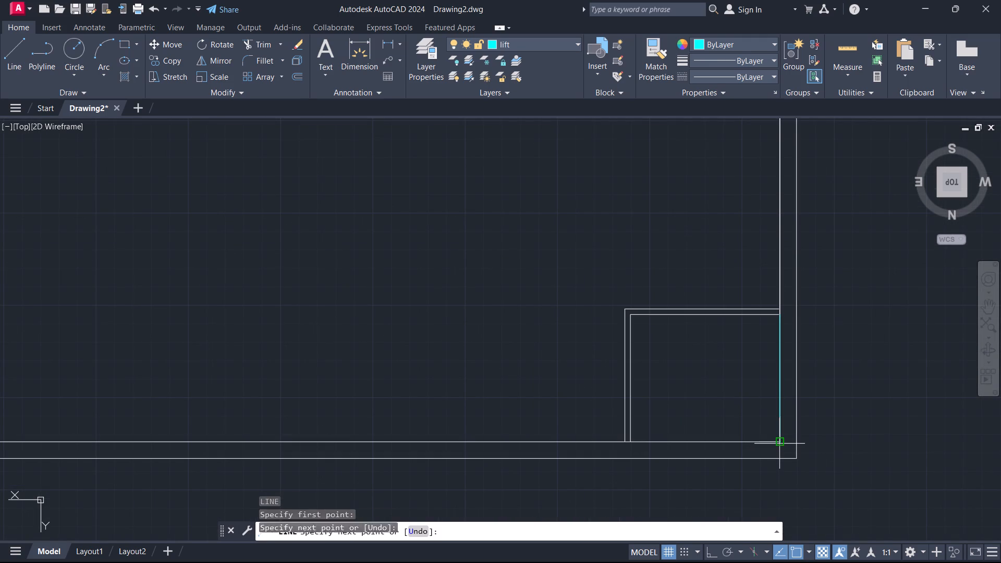
pyautogui.click(625, 440)
pyautogui.press('Escape')
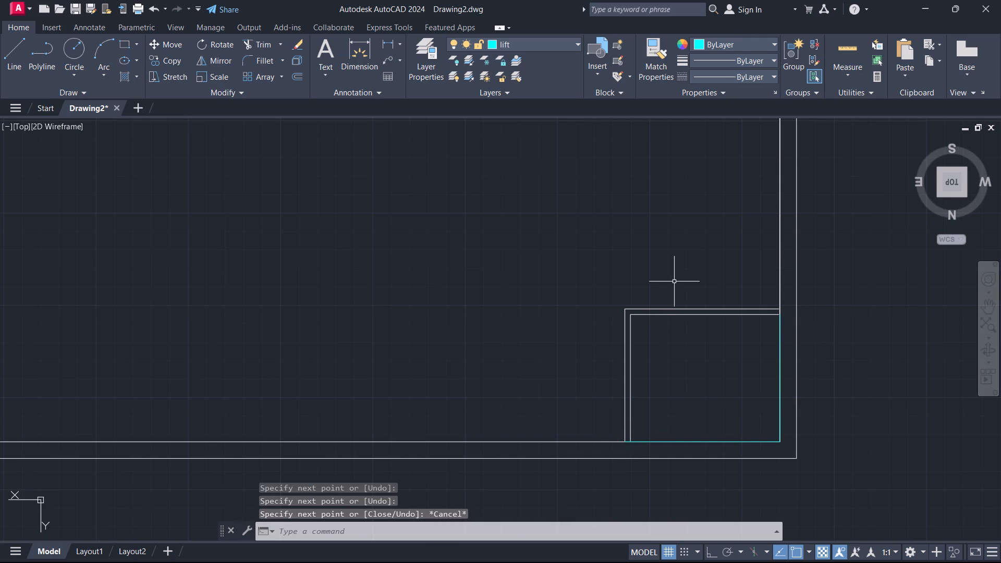
# Move the four partition lines of the lower-right enclosure from the walls layer to the lift layer.
pyautogui.moveTo(678, 284); pyautogui.dragTo(582, 397)
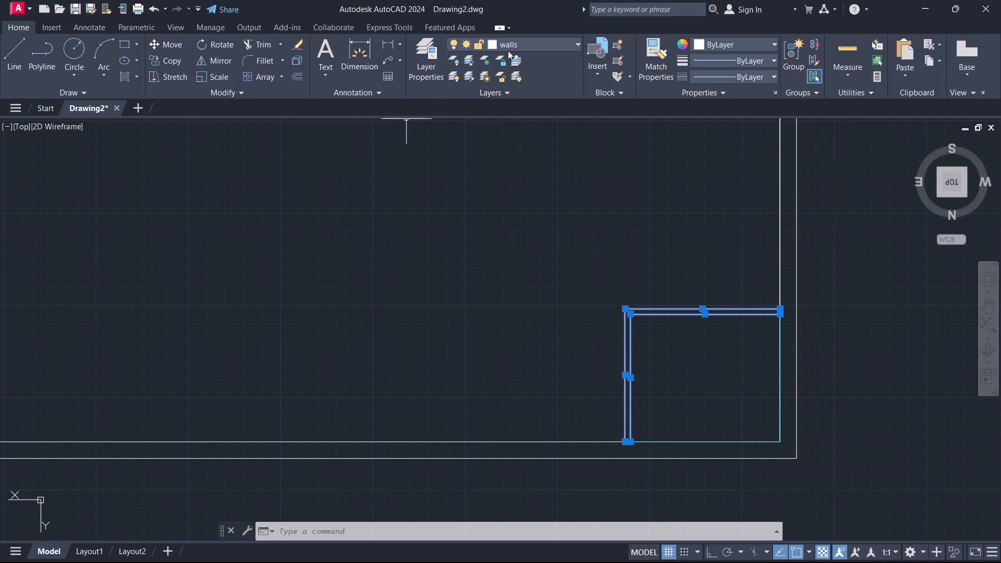
pyautogui.click(525, 45)
pyautogui.click(498, 76)
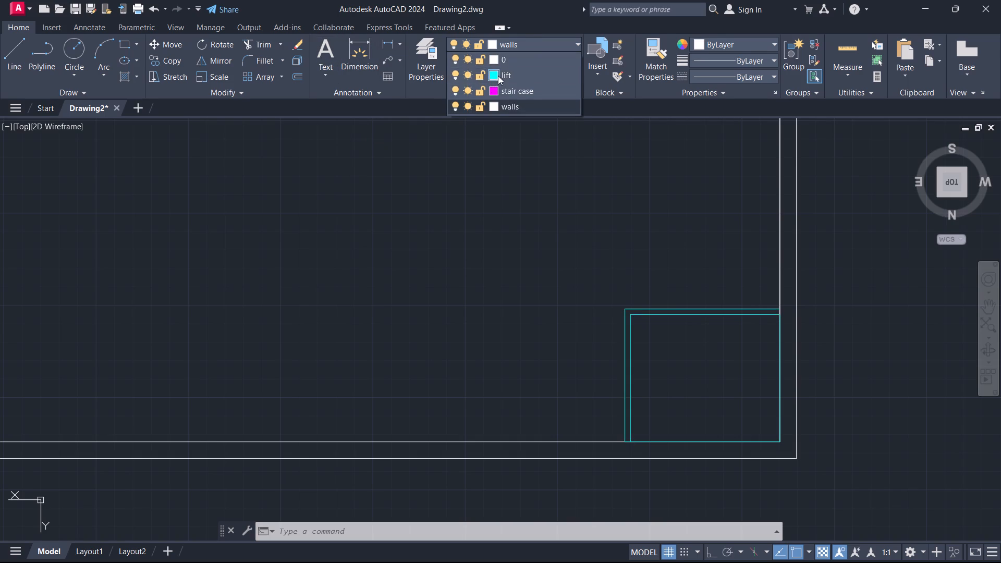
pyautogui.click(497, 390)
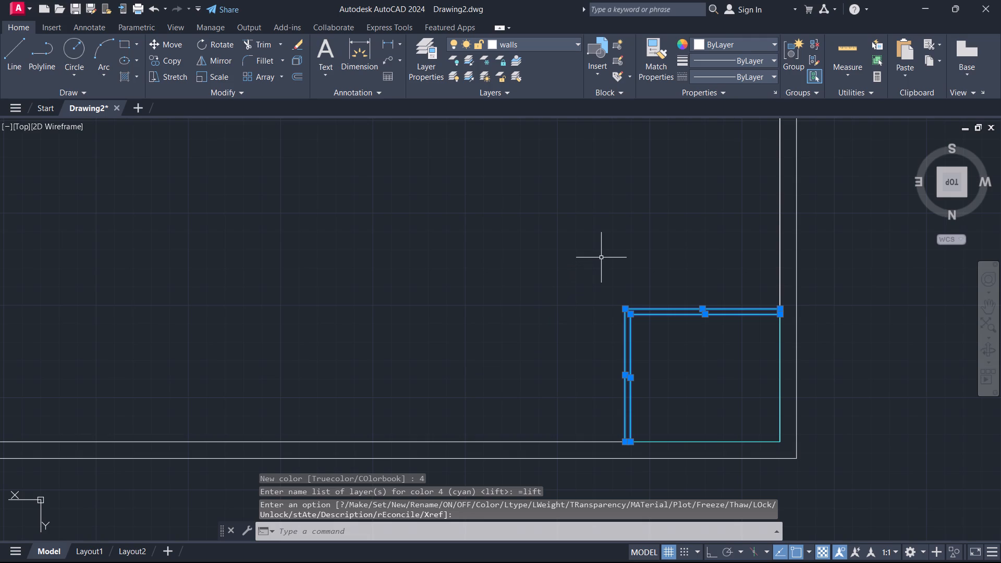
pyautogui.press('Escape')
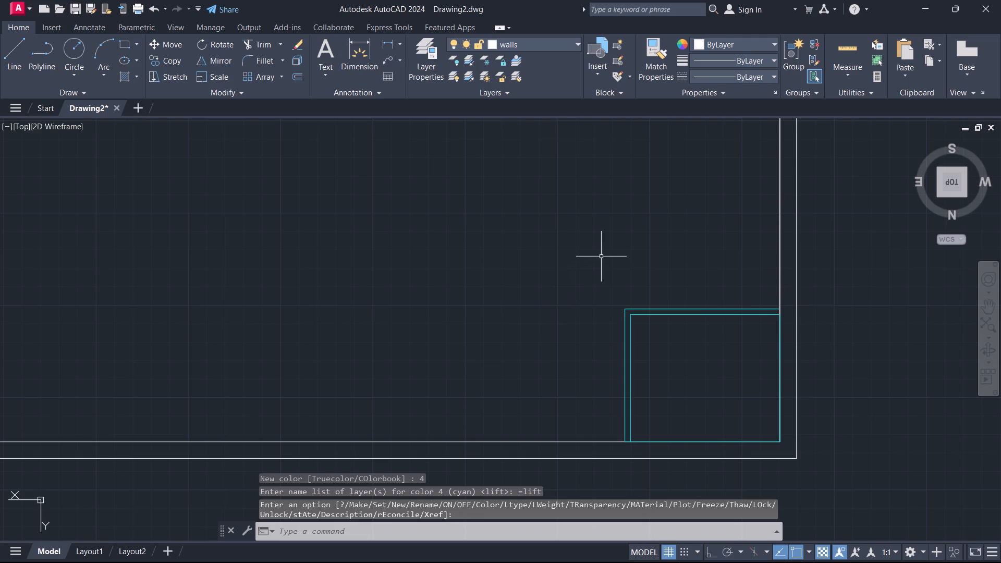
# Make walls the current layer.
pyautogui.scroll(-2, 608, 247)
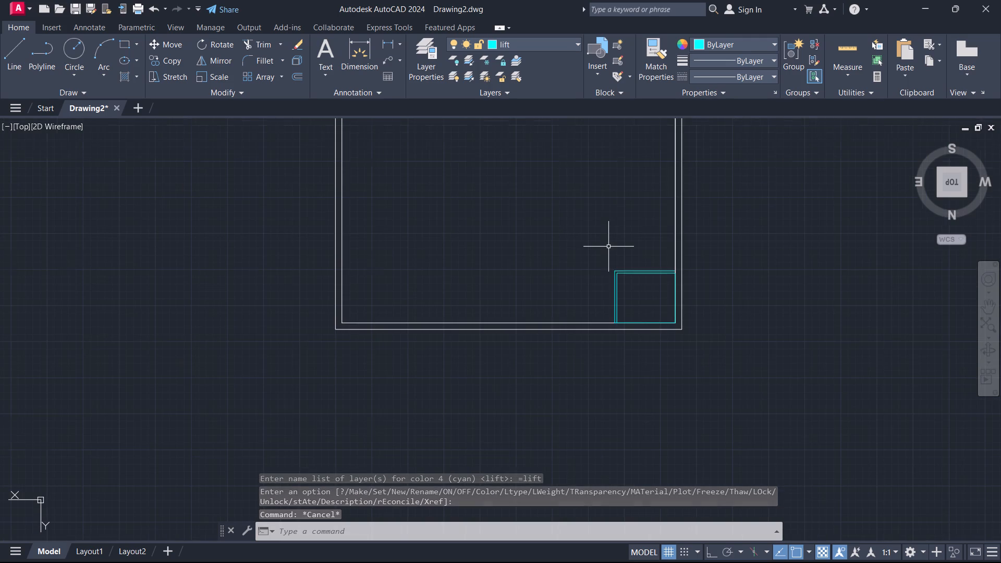
pyautogui.moveTo(608, 247); pyautogui.dragTo(583, 360, button='middle')
pyautogui.scroll(-1, 558, 331)
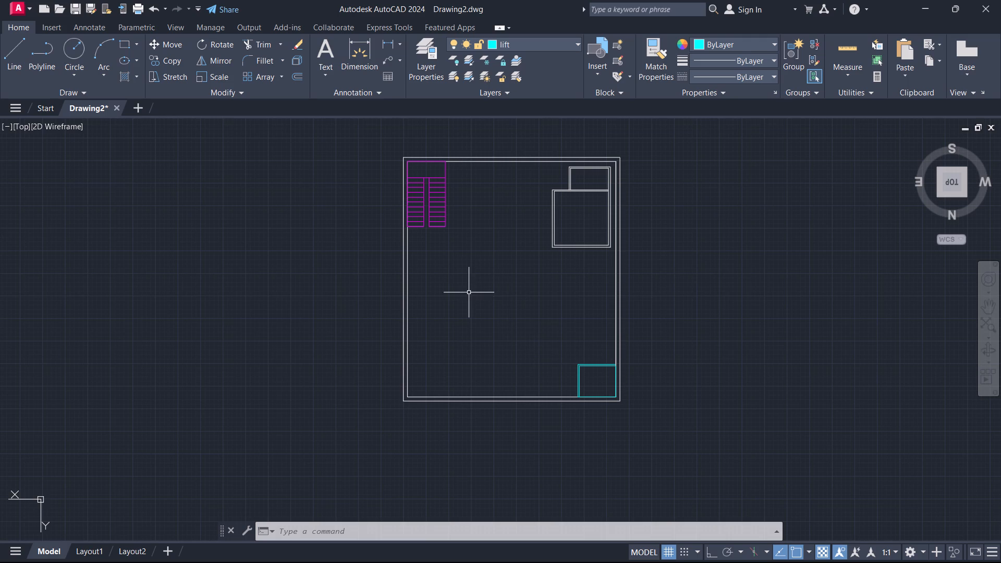
pyautogui.scroll(-1, 468, 292)
pyautogui.scroll(2, 494, 298)
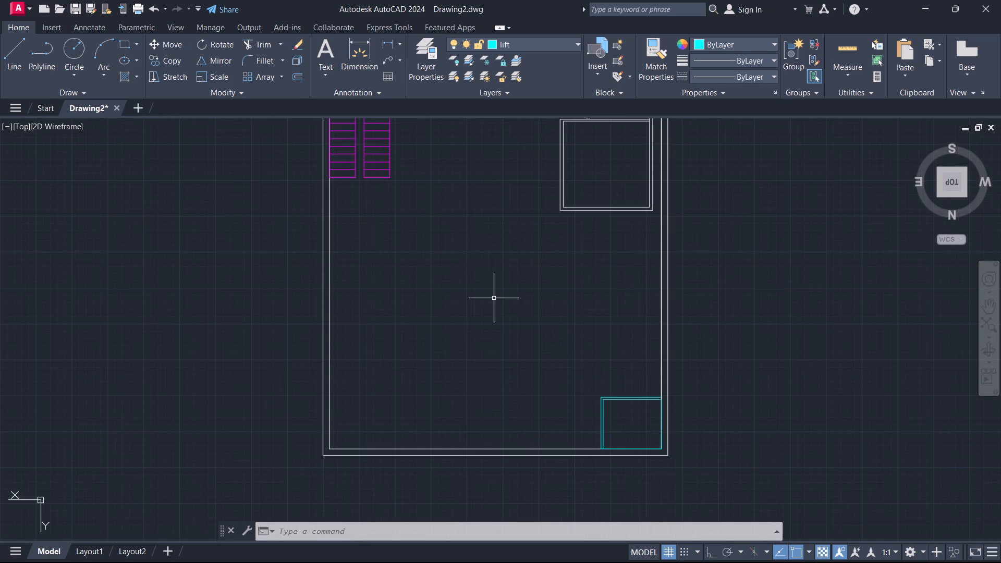
pyautogui.scroll(-1, 494, 298)
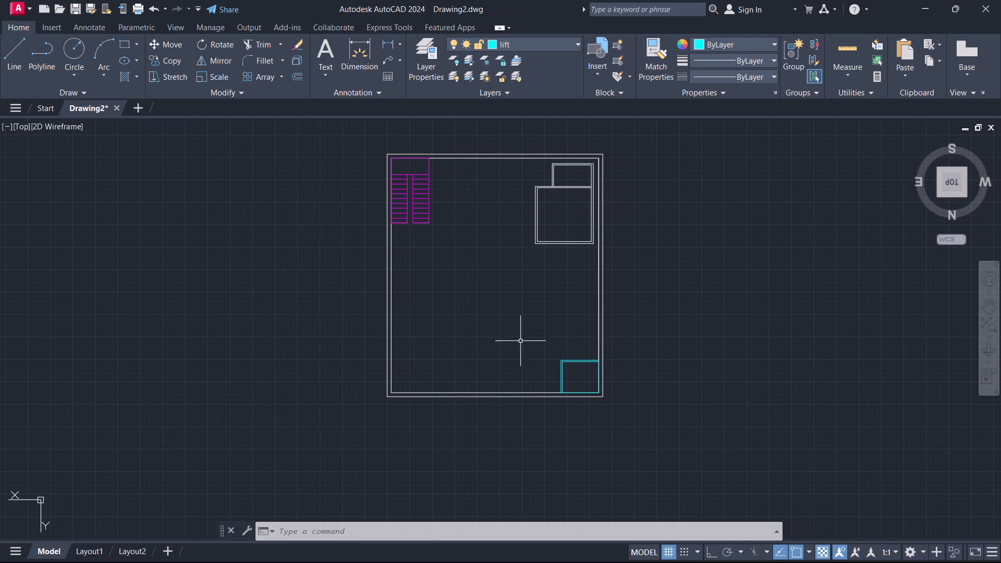
pyautogui.moveTo(484, 333); pyautogui.dragTo(406, 353, button='middle')
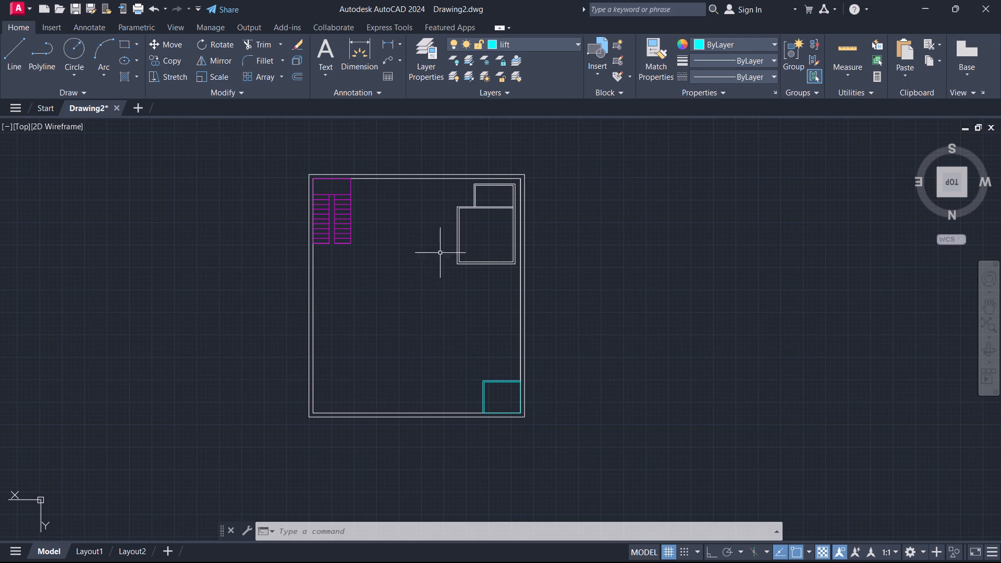
pyautogui.click(524, 44)
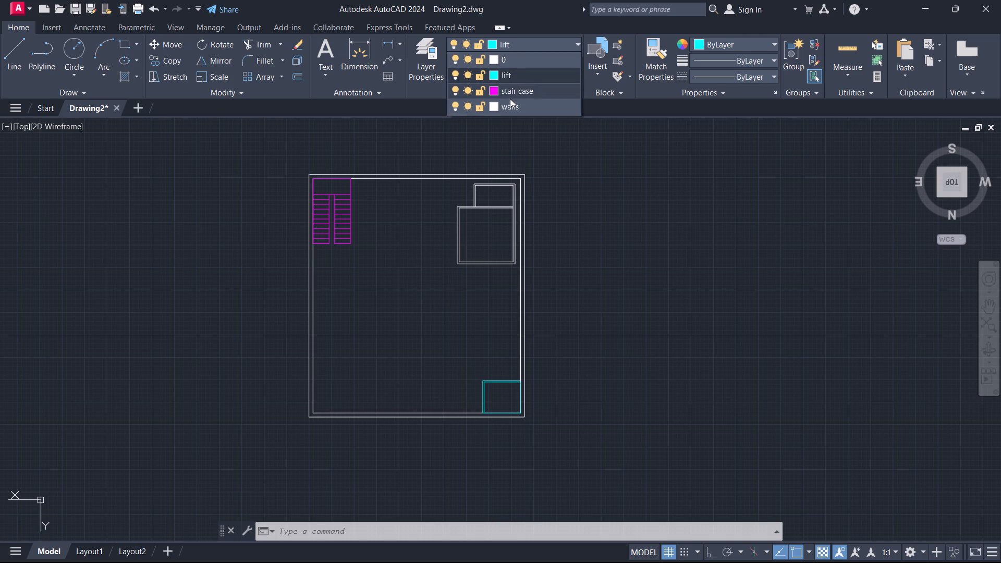
pyautogui.click(510, 106)
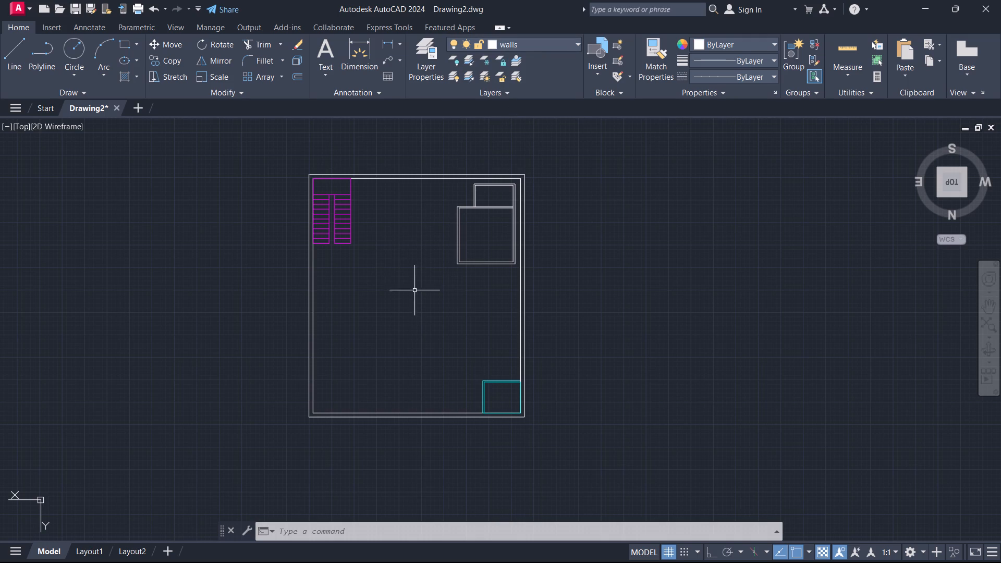
pyautogui.press('Escape')
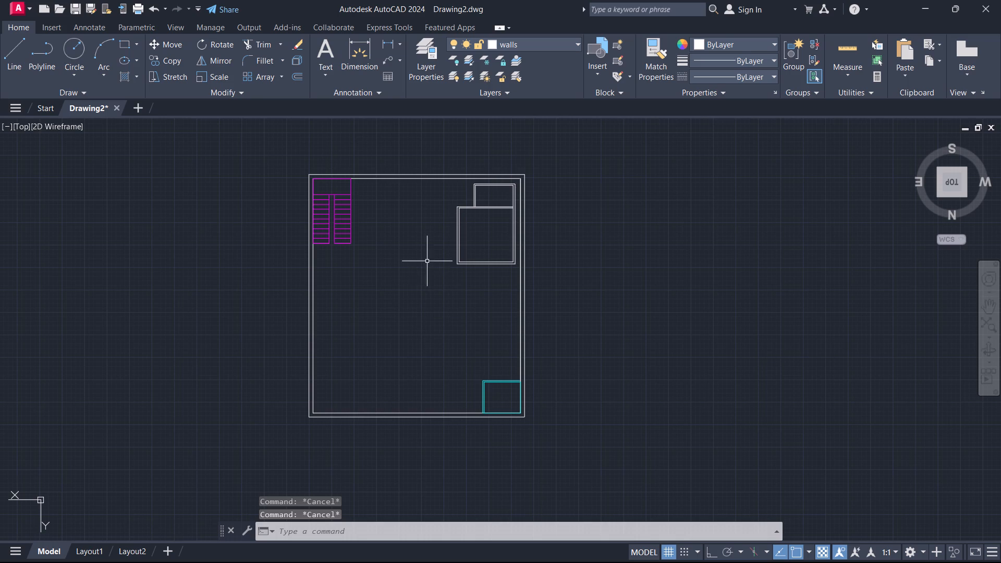
# Draw a second 40' by 45' rectangular outline with orthogonal lines beside the existing plan, level with its bottom edge.
pyautogui.scroll(-1, 420, 278)
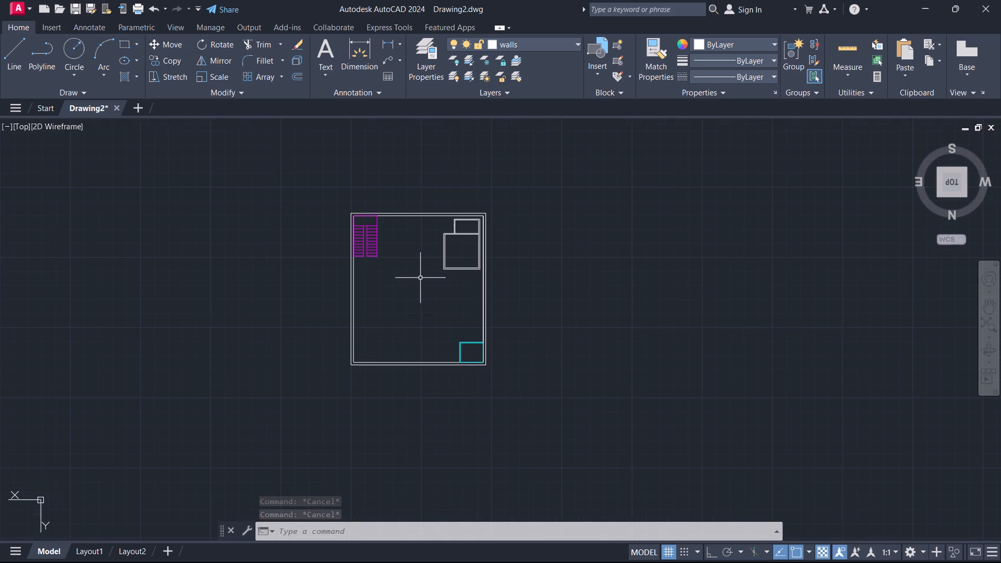
pyautogui.scroll(1, 420, 278)
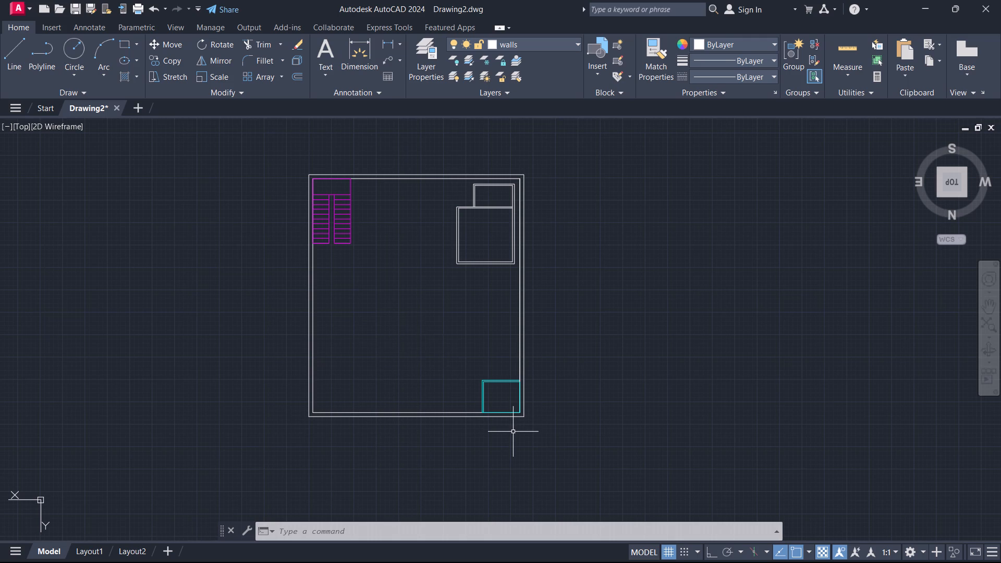
pyautogui.press('l')
pyautogui.press('Return')
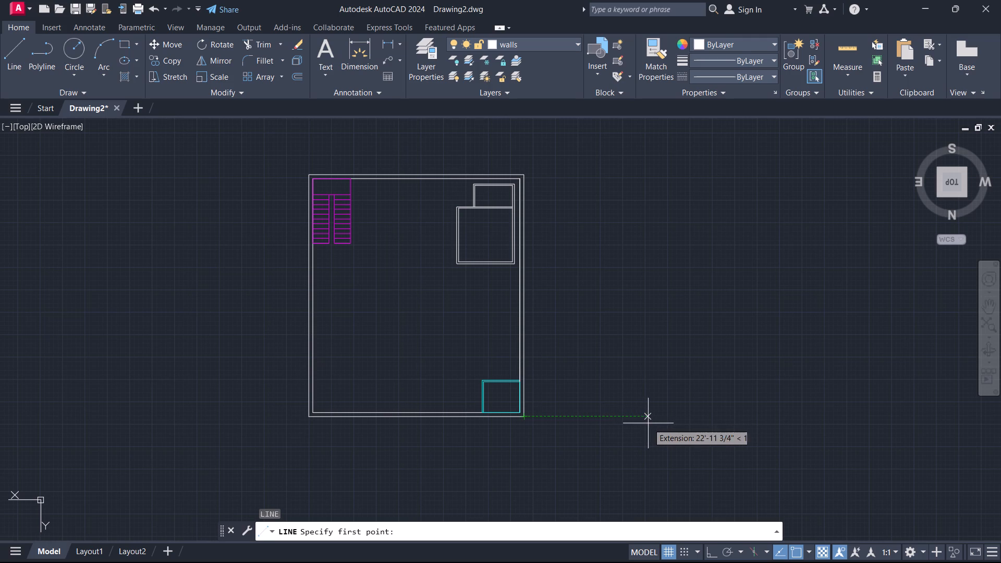
pyautogui.click(649, 422)
pyautogui.moveTo(598, 434); pyautogui.dragTo(482, 447, button='middle')
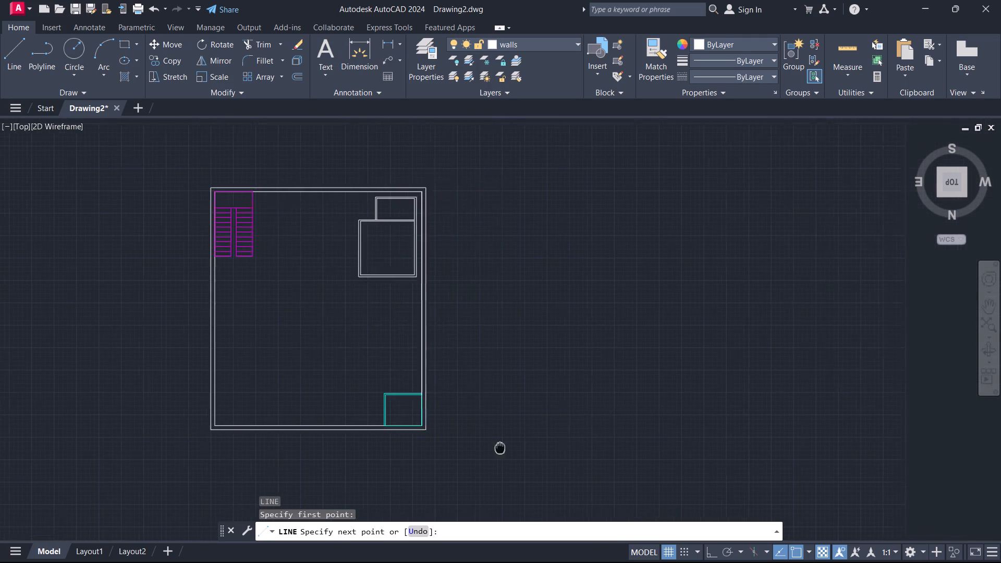
pyautogui.moveTo(482, 447); pyautogui.dragTo(424, 446, button='middle')
pyautogui.press('F8')
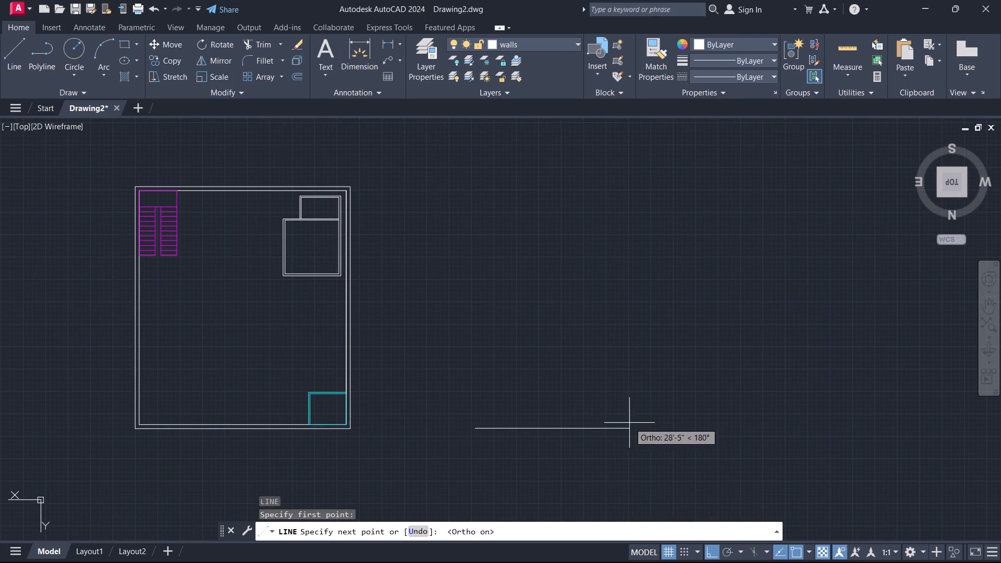
pyautogui.write("40'")
pyautogui.press('Return')
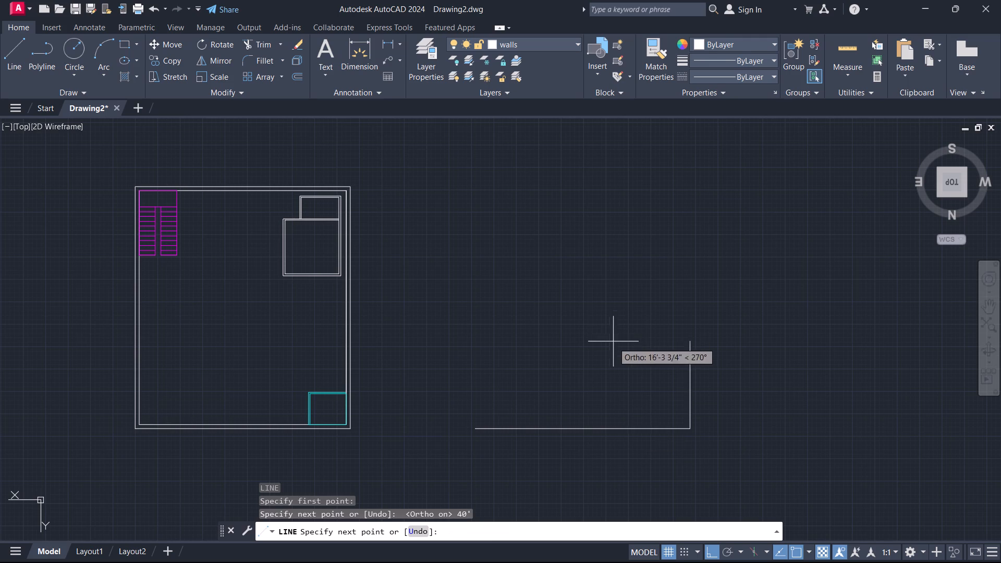
pyautogui.write("45'")
pyautogui.press('Return')
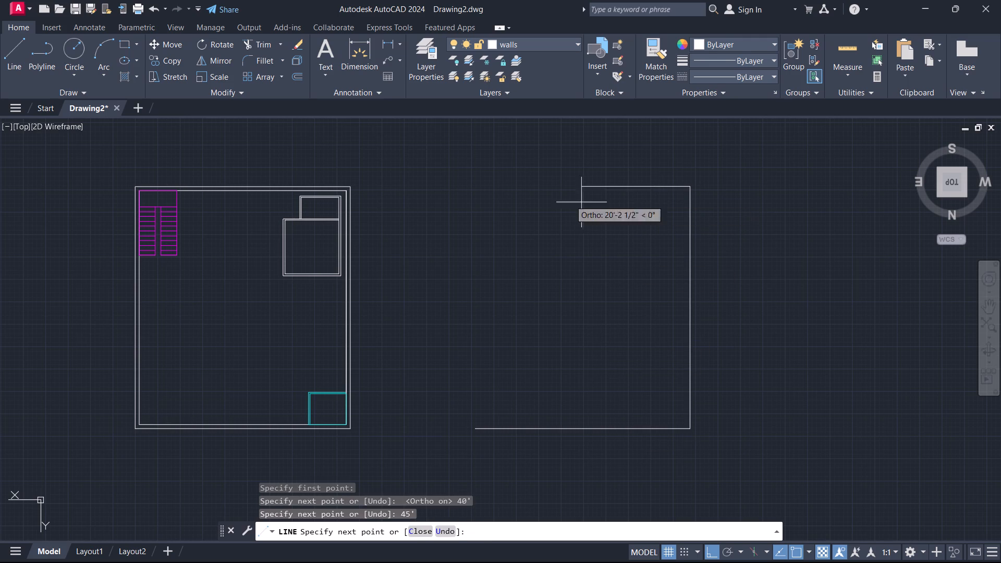
pyautogui.write("40'")
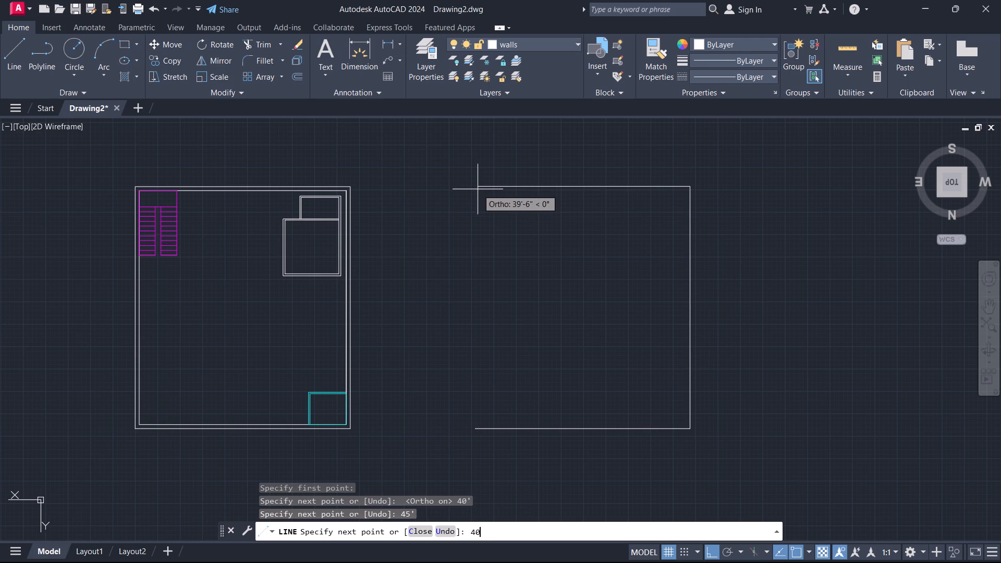
pyautogui.press('Return')
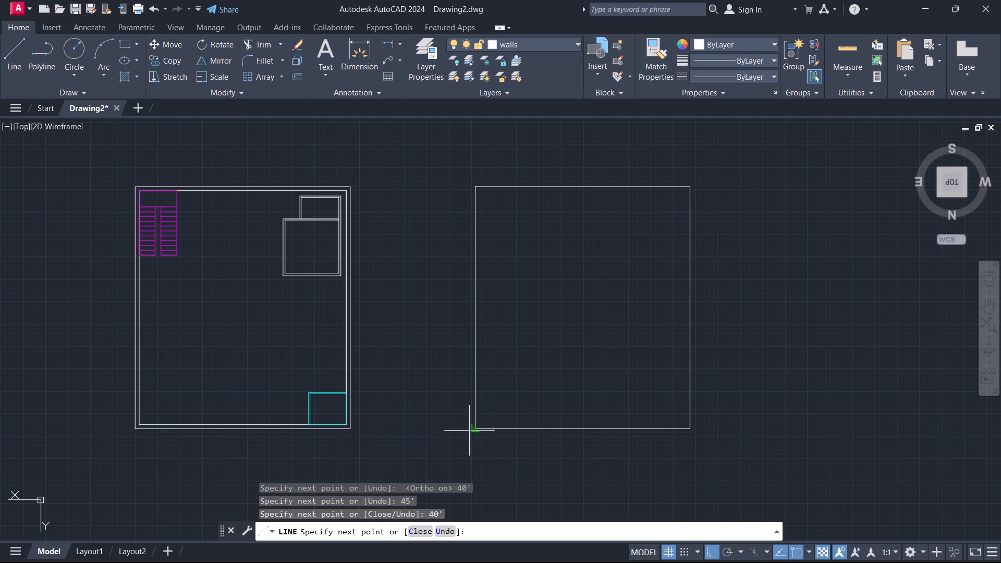
pyautogui.write("45'")
pyautogui.press('Return')
pyautogui.press('Escape')
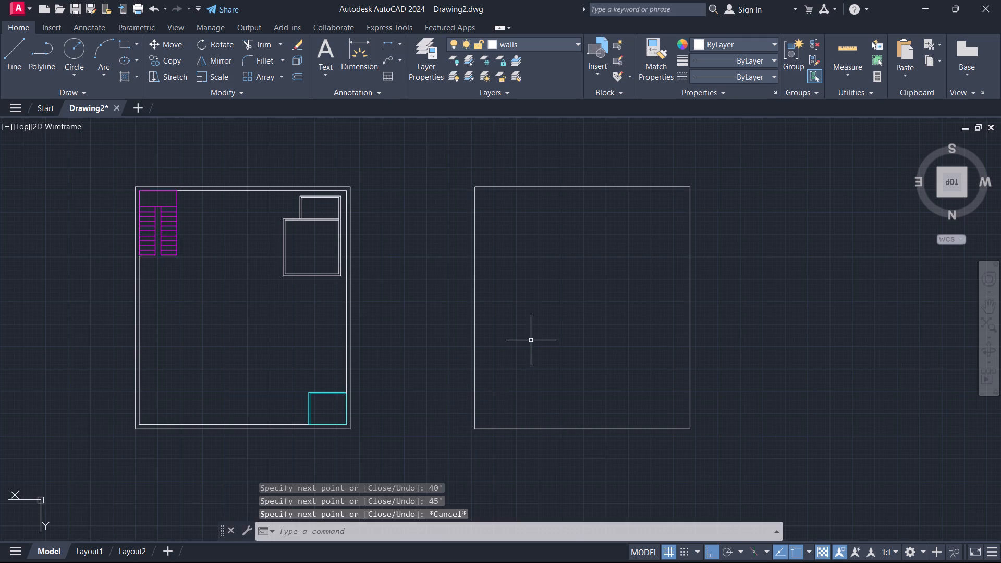
# Offset all four sides of the second plan's outline 6" inward to form its exterior walls.
pyautogui.scroll(-1, 527, 342)
pyautogui.scroll(1, 547, 318)
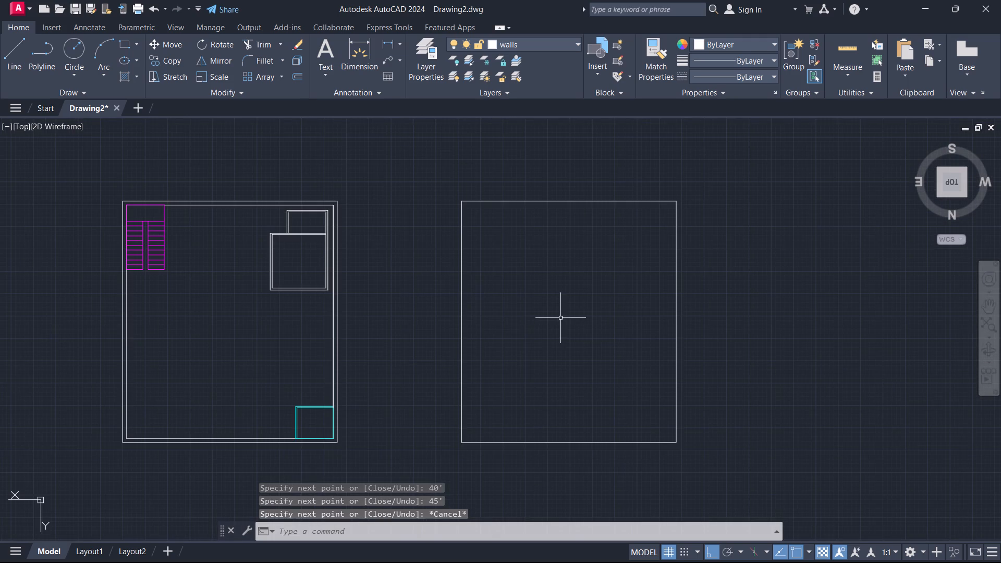
pyautogui.moveTo(570, 380); pyautogui.dragTo(568, 377, button='middle')
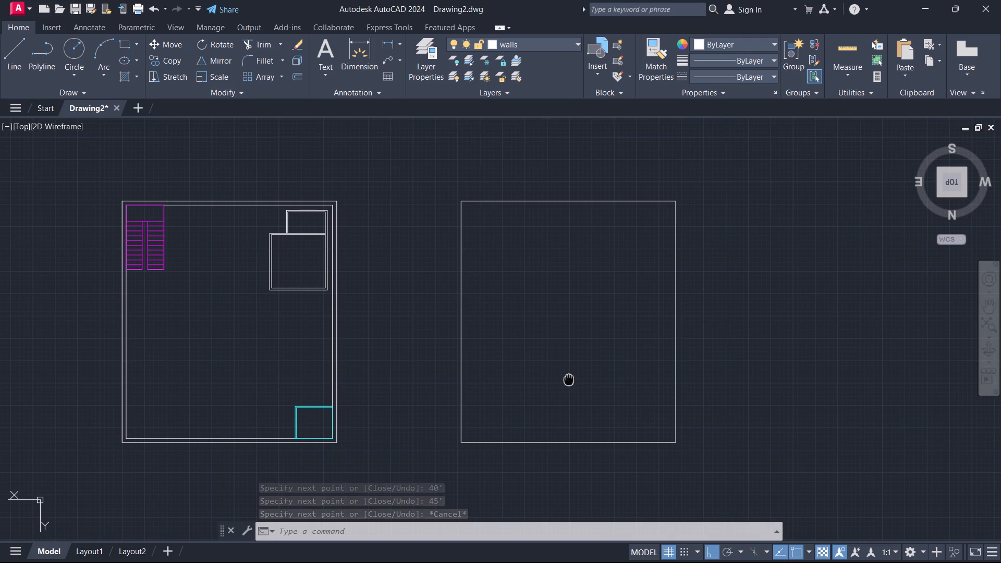
pyautogui.moveTo(568, 377); pyautogui.dragTo(560, 359, button='middle')
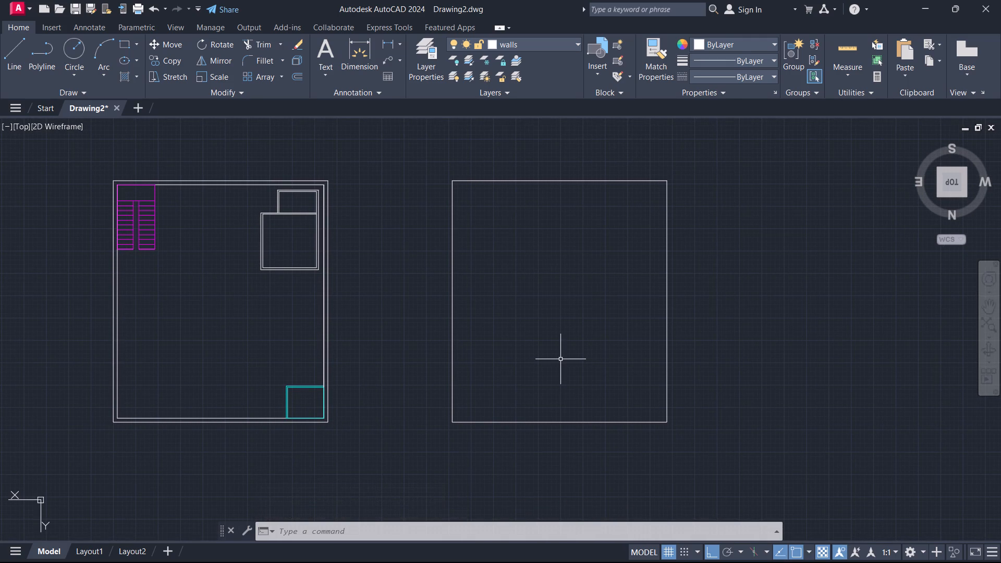
pyautogui.click(547, 180)
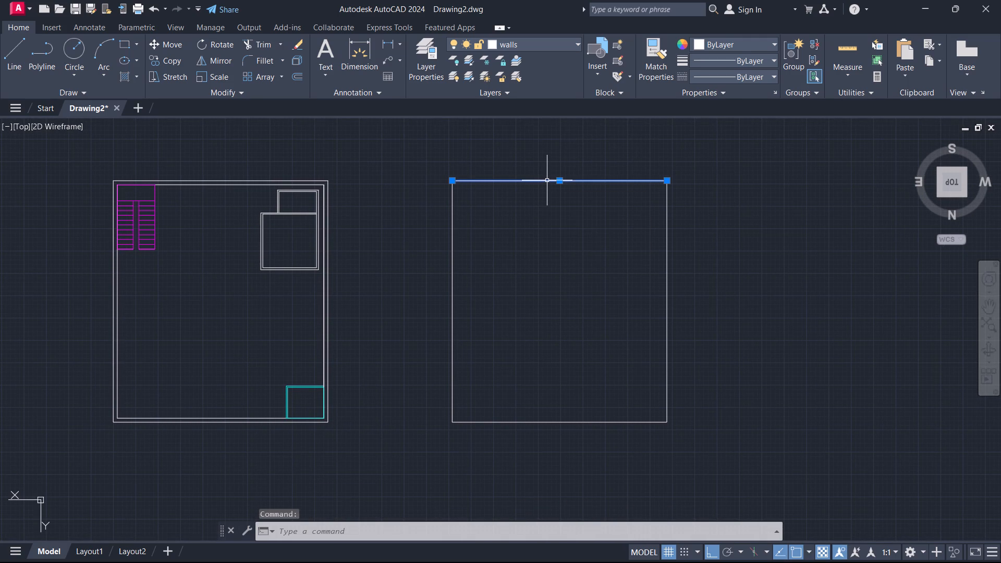
pyautogui.press('o')
pyautogui.press('Return')
pyautogui.click(547, 180)
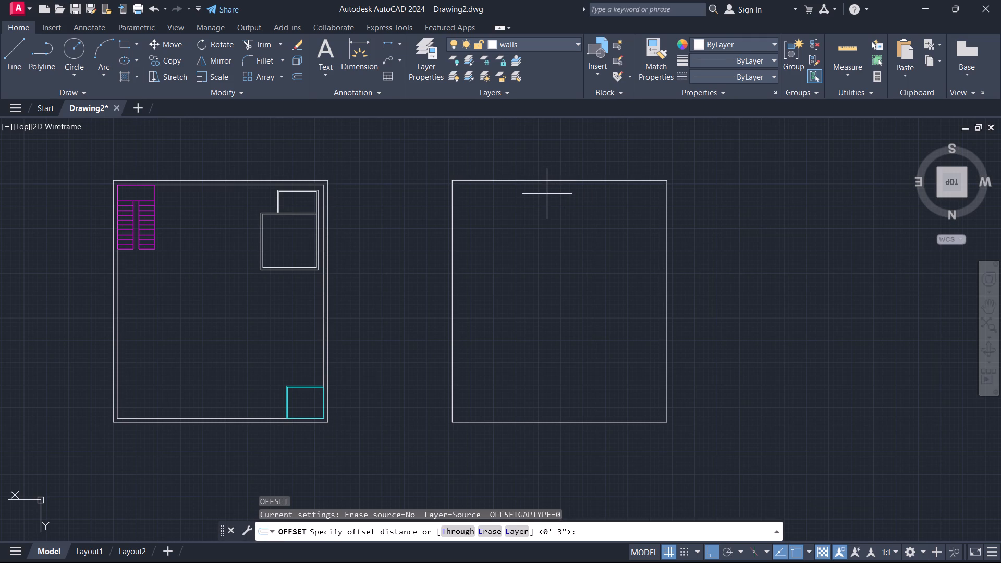
pyautogui.click(555, 181)
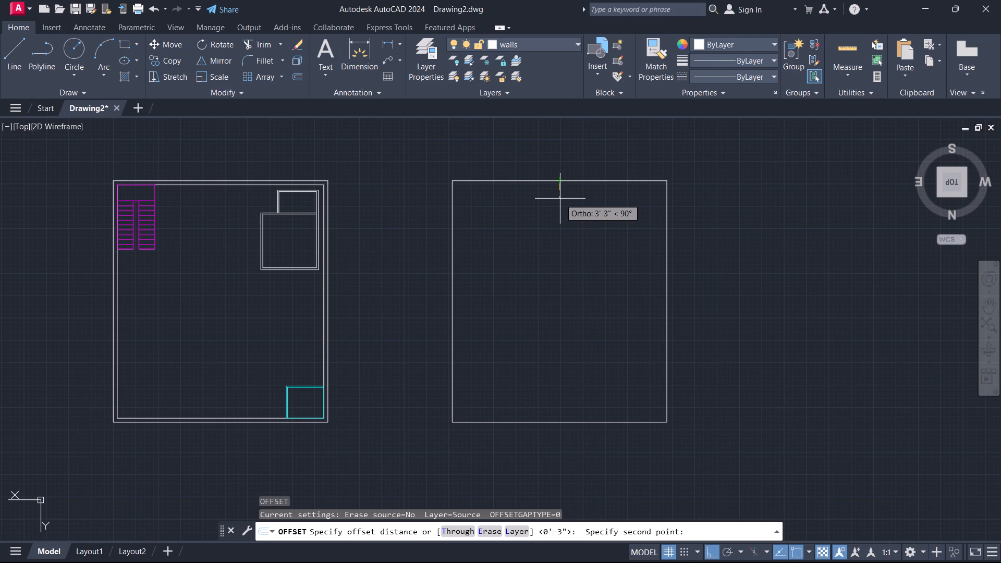
pyautogui.write('6"')
pyautogui.press('Return')
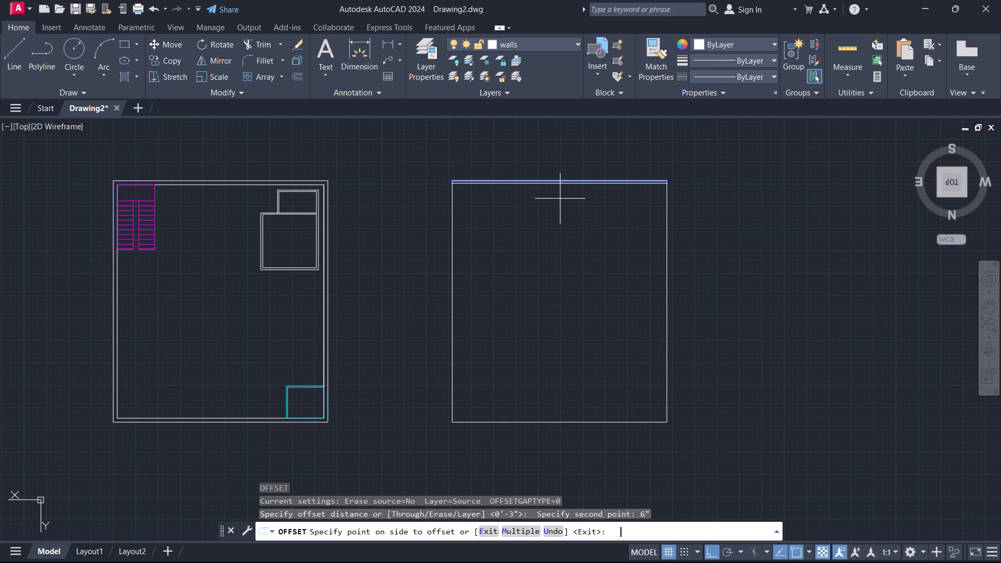
pyautogui.click(560, 199)
pyautogui.click(551, 222)
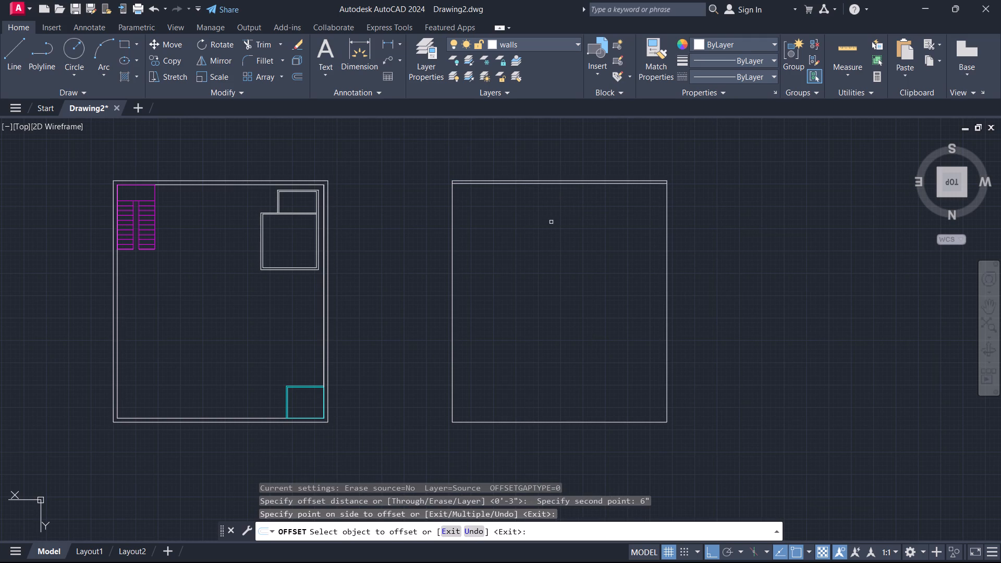
pyautogui.click(453, 225)
pyautogui.click(476, 227)
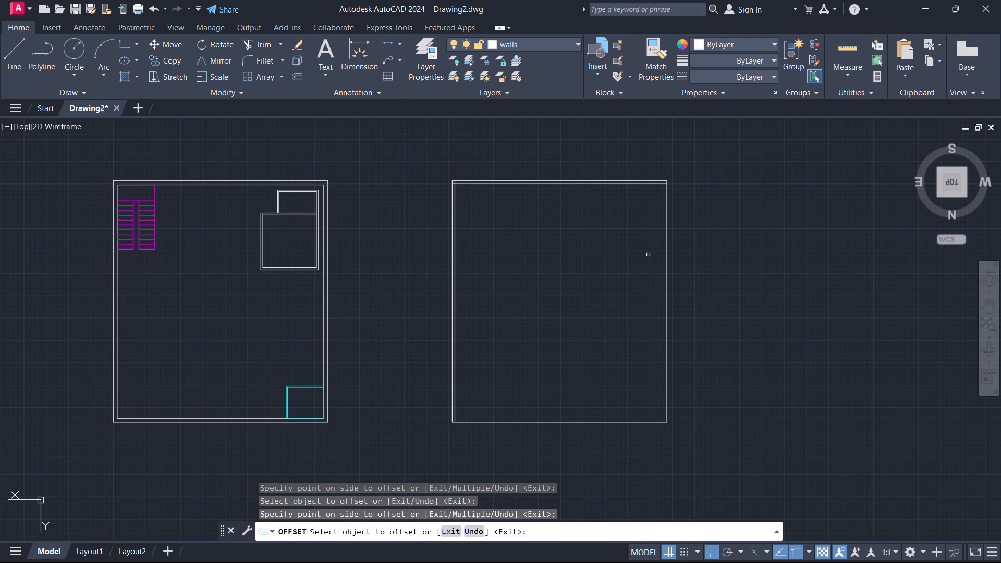
pyautogui.click(665, 254)
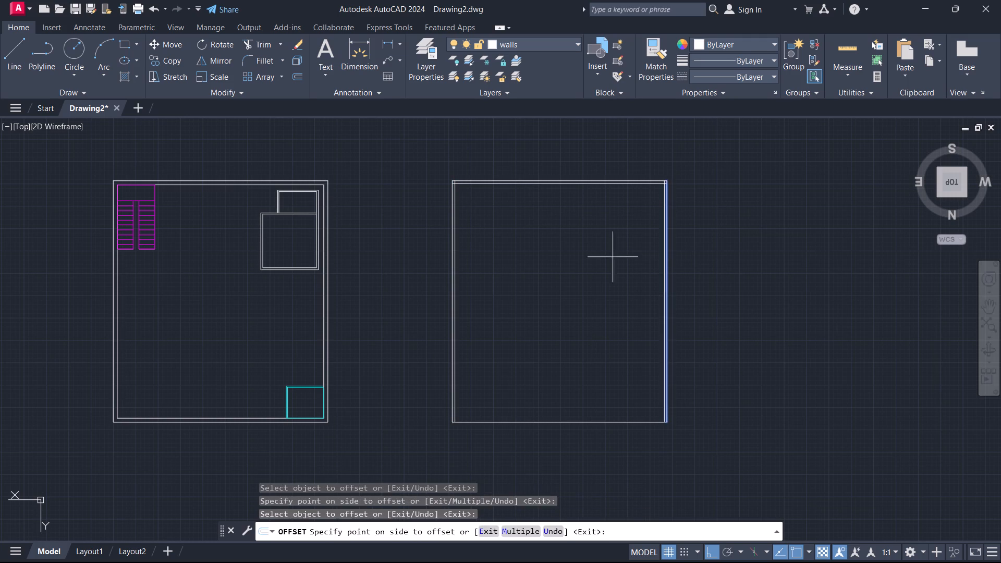
pyautogui.click(611, 258)
pyautogui.click(528, 422)
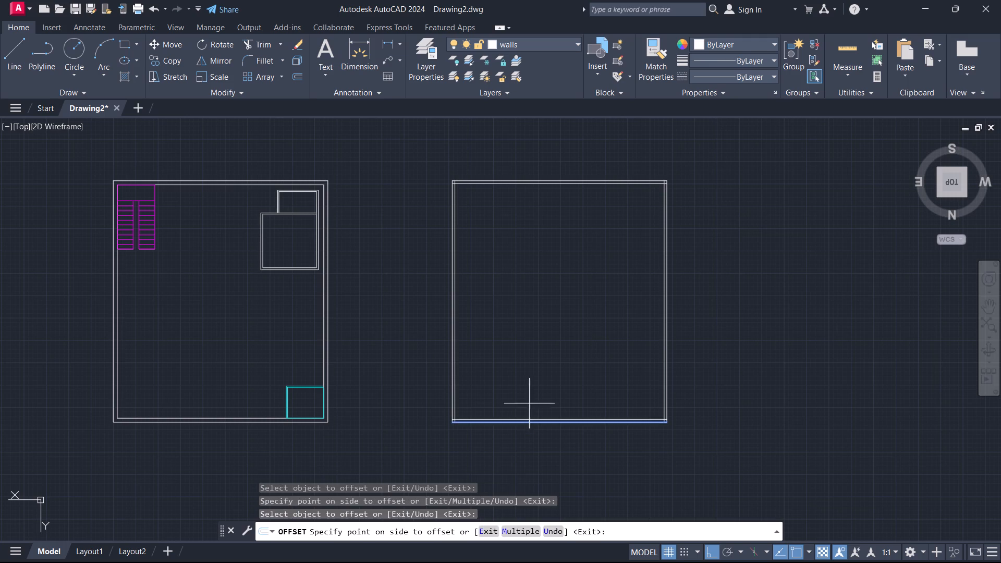
pyautogui.click(530, 394)
pyautogui.press('Escape')
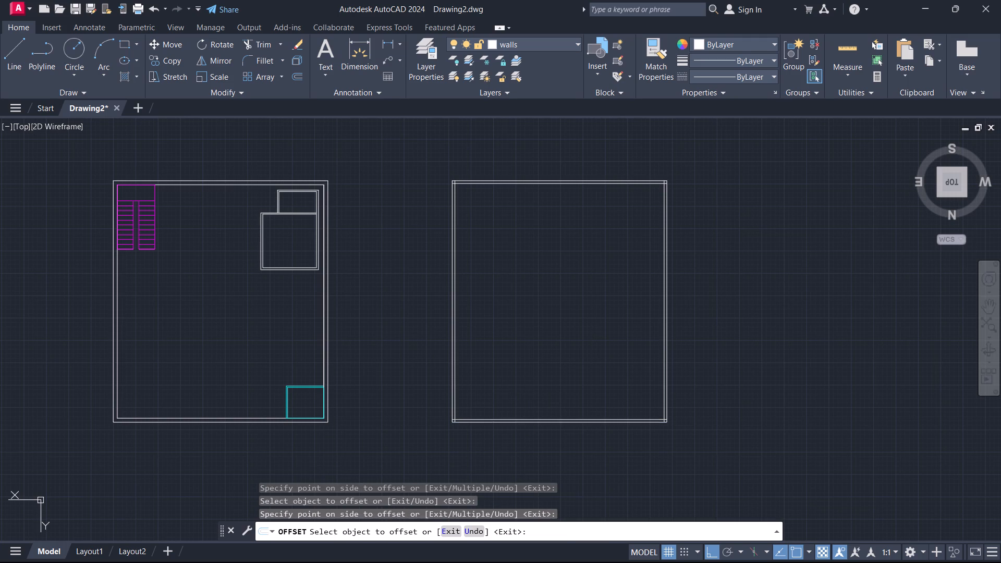
# Trim the overlapping inner wall lines at all four corners of the second plan.
pyautogui.write('tr')
pyautogui.press('Return')
pyautogui.scroll(3, 475, 439)
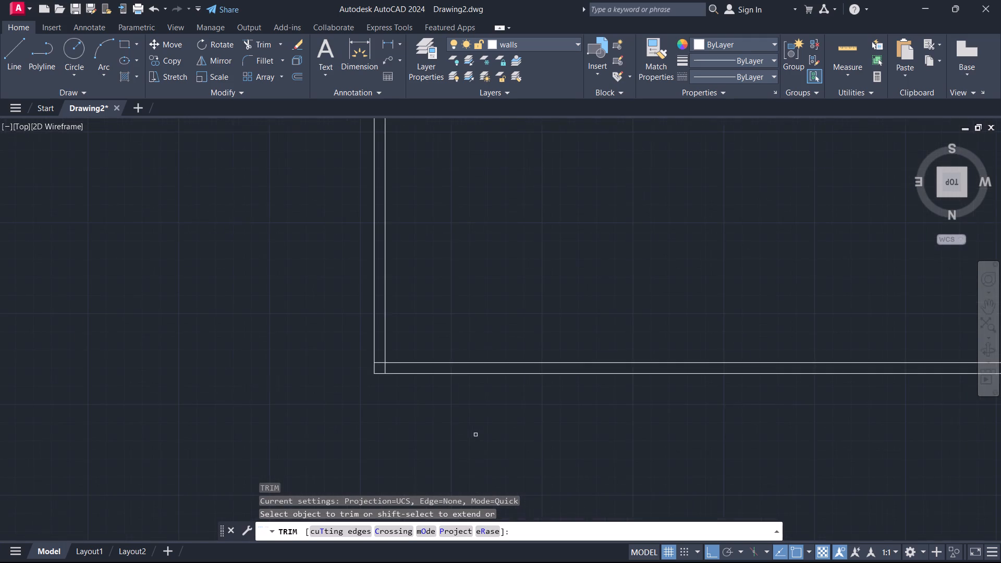
pyautogui.scroll(1, 437, 419)
pyautogui.moveTo(346, 321); pyautogui.dragTo(367, 340)
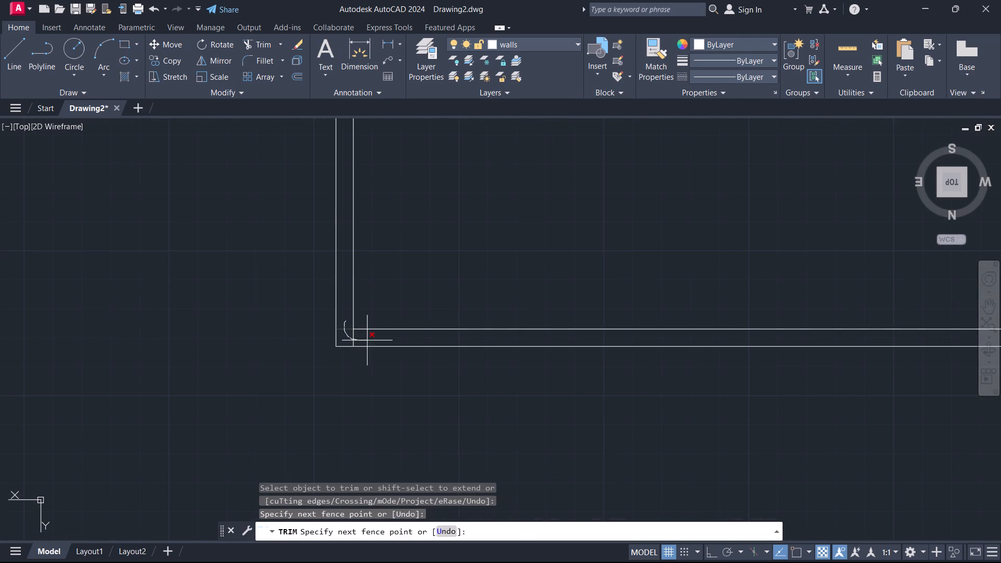
pyautogui.moveTo(367, 340); pyautogui.dragTo(368, 340)
pyautogui.scroll(-3, 262, 373)
pyautogui.scroll(4, 611, 352)
pyautogui.moveTo(647, 406); pyautogui.dragTo(612, 432)
pyautogui.scroll(-3, 727, 438)
pyautogui.scroll(-2, 628, 376)
pyautogui.moveTo(572, 329); pyautogui.dragTo(588, 432, button='middle')
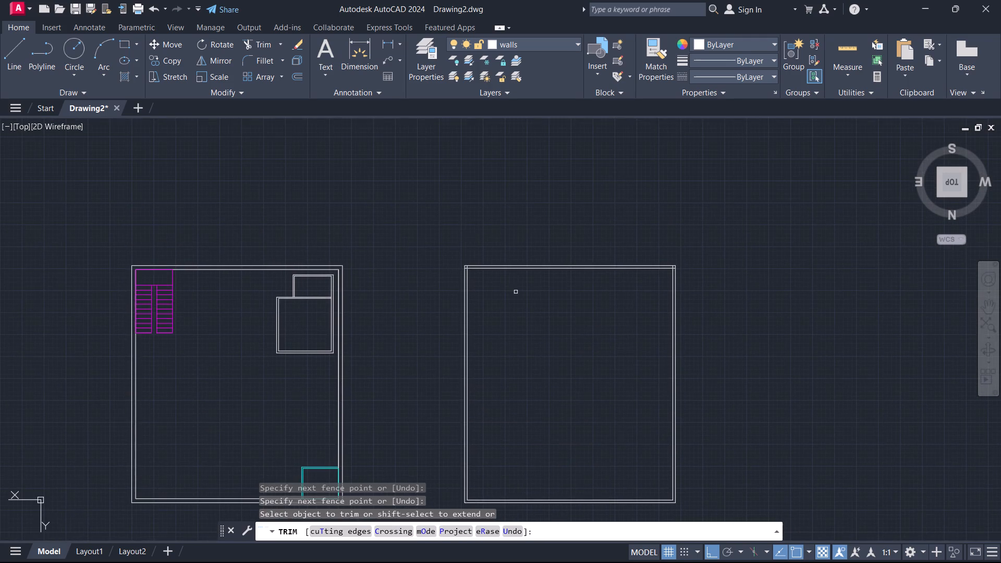
pyautogui.scroll(5, 476, 272)
pyautogui.moveTo(429, 247); pyautogui.dragTo(412, 255)
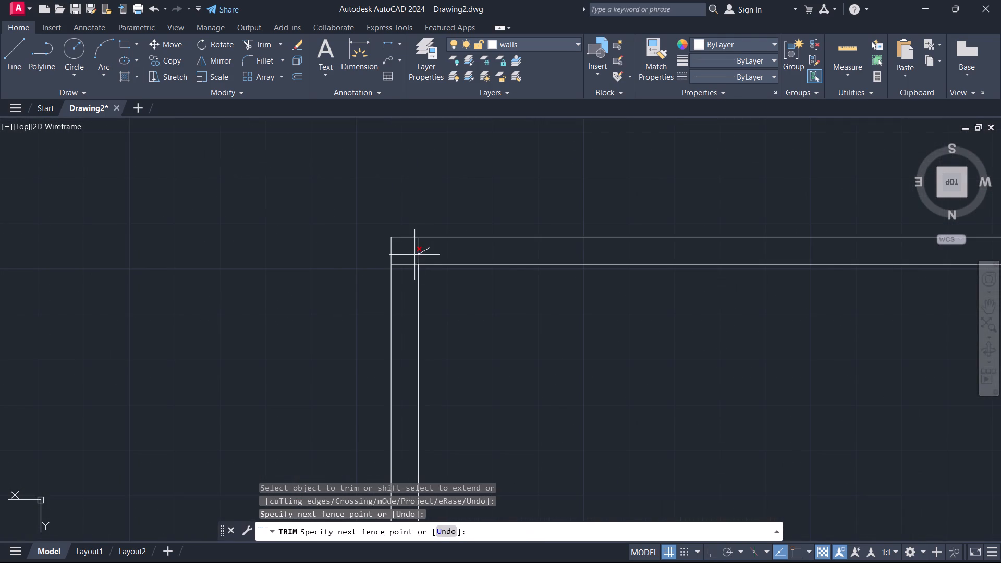
pyautogui.moveTo(412, 255); pyautogui.dragTo(397, 279)
pyautogui.scroll(-2, 508, 319)
pyautogui.moveTo(647, 389); pyautogui.dragTo(316, 331, button='middle')
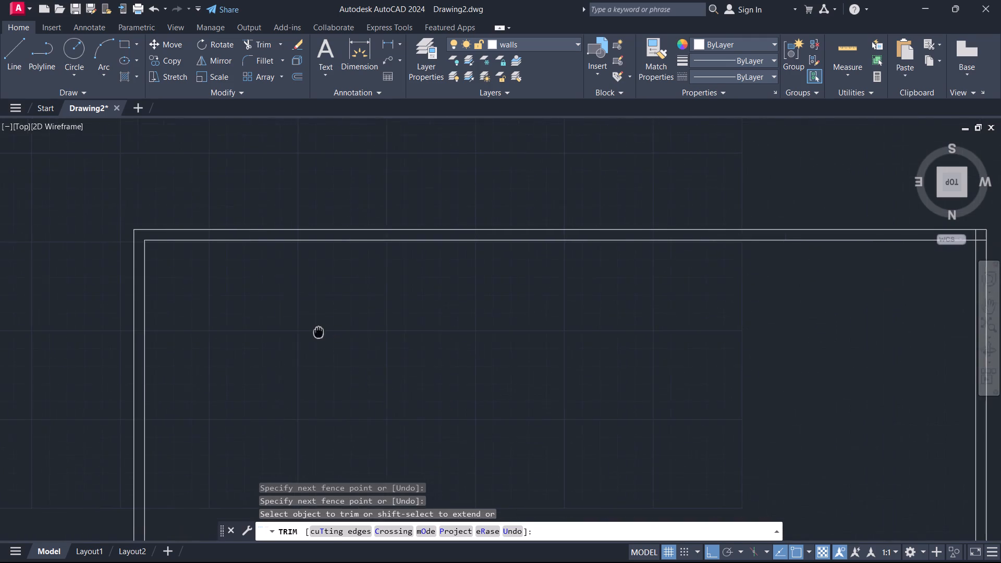
pyautogui.moveTo(316, 331); pyautogui.dragTo(315, 330, button='middle')
pyautogui.scroll(-1, 646, 348)
pyautogui.moveTo(715, 363); pyautogui.dragTo(574, 342, button='middle')
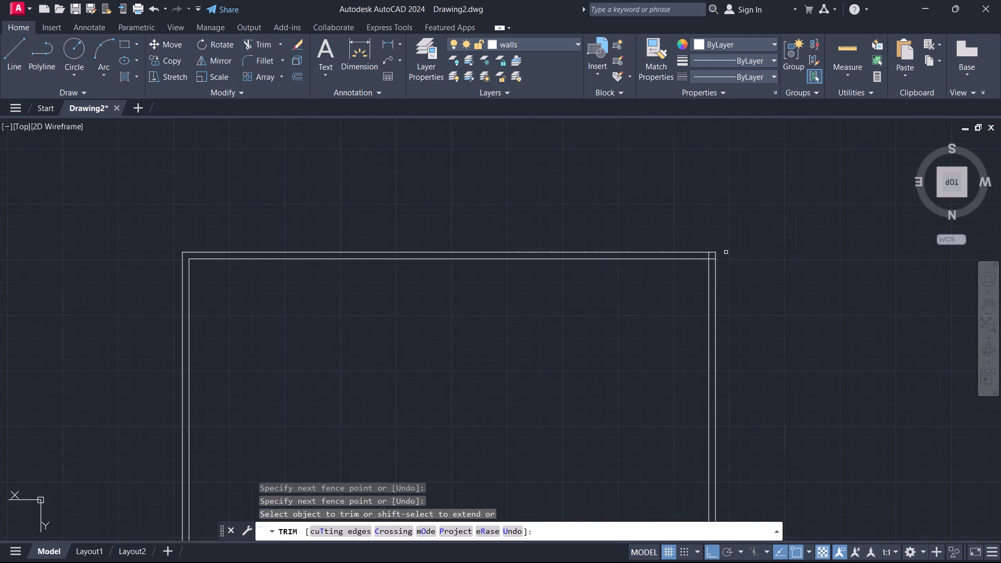
pyautogui.scroll(3, 723, 250)
pyautogui.moveTo(651, 267); pyautogui.dragTo(675, 298)
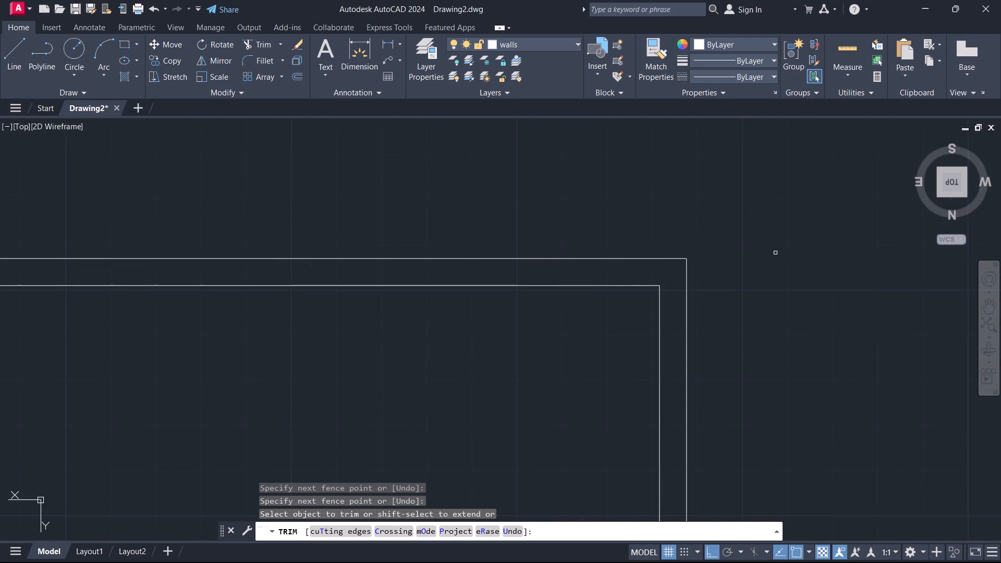
pyautogui.scroll(-5, 775, 253)
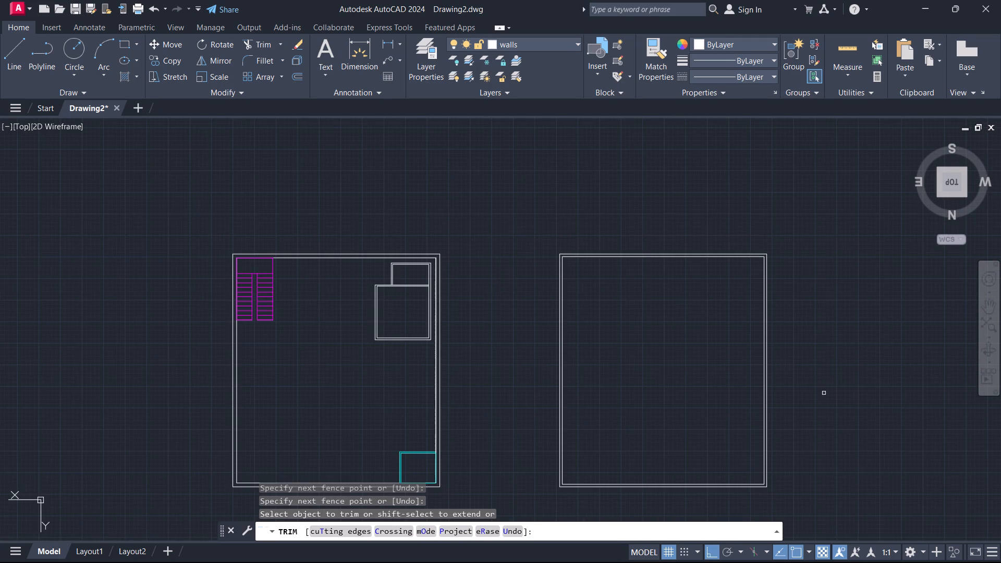
# Examine the second plan's wall outline and the first plan's lift enclosure, leaving the Trim command.
pyautogui.moveTo(825, 398); pyautogui.dragTo(814, 339, button='middle')
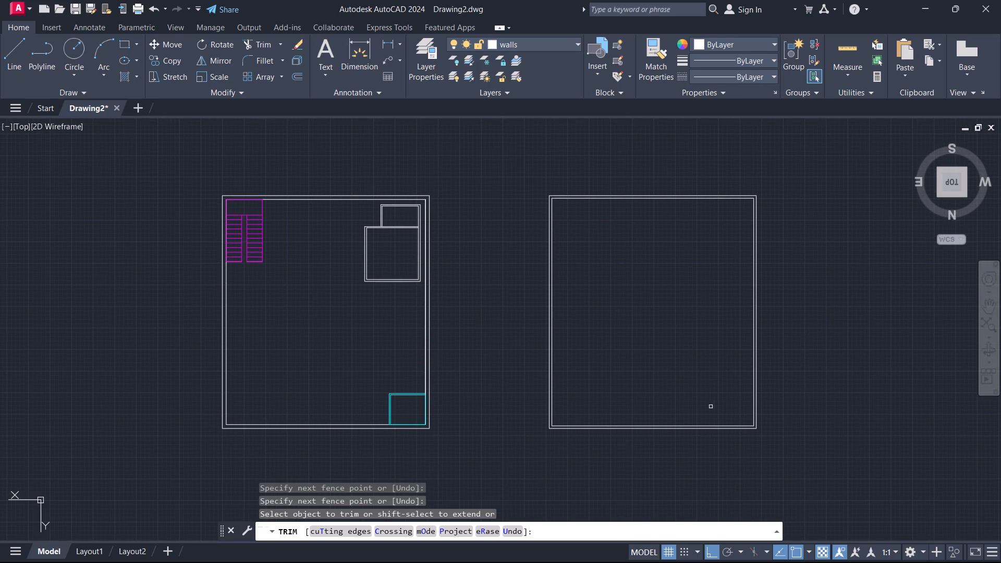
pyautogui.scroll(1, 711, 407)
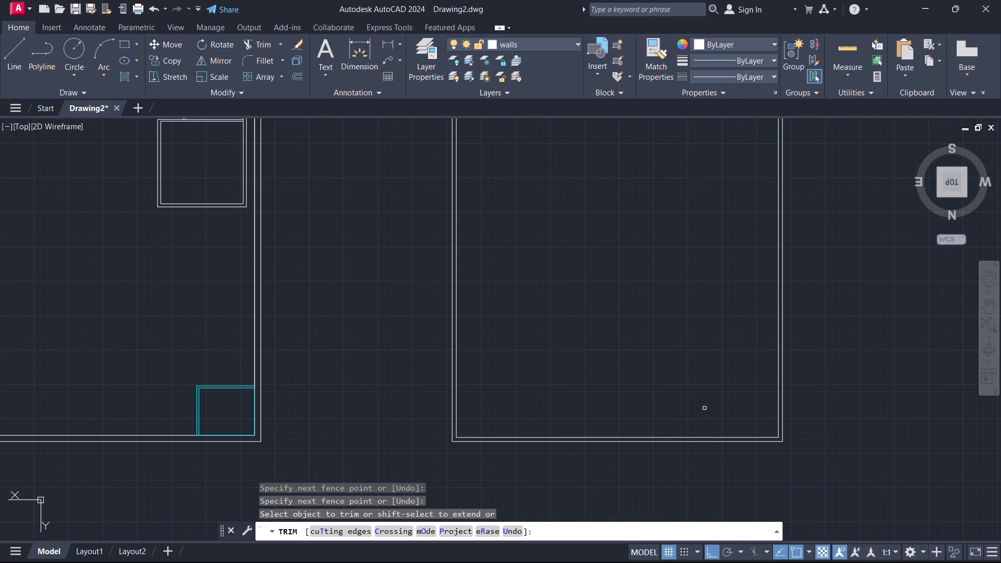
pyautogui.scroll(-1, 567, 353)
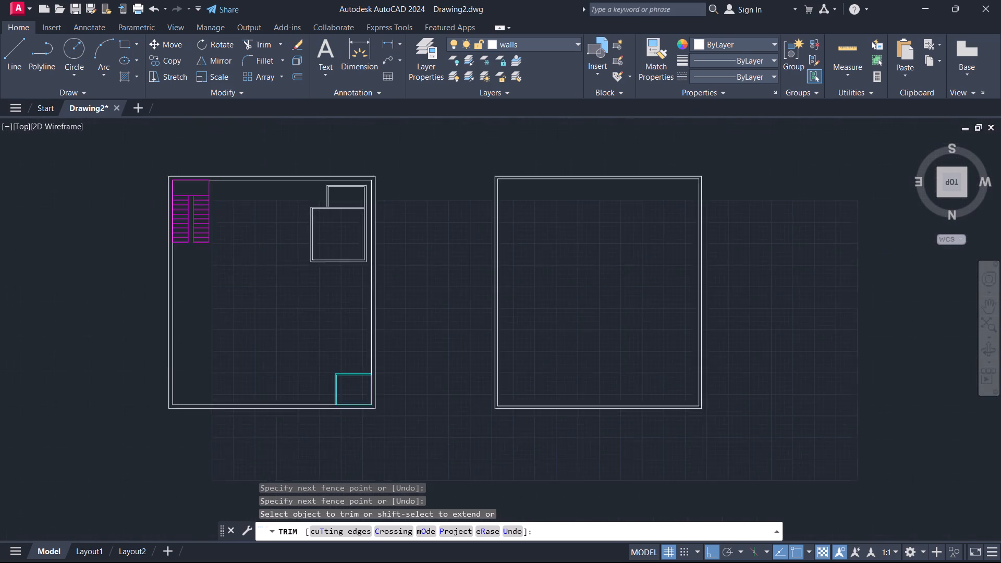
pyautogui.scroll(-1, 567, 353)
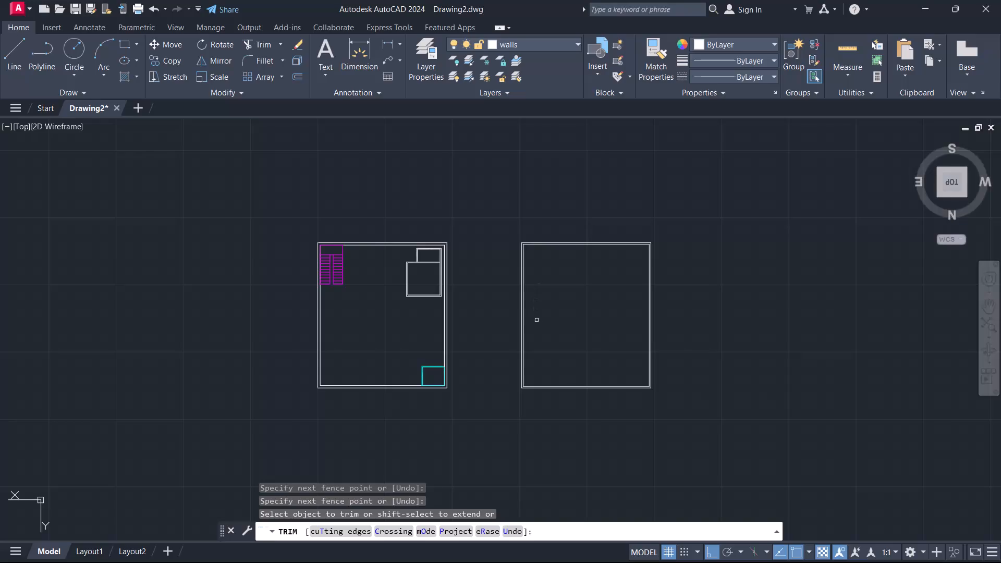
pyautogui.scroll(2, 454, 364)
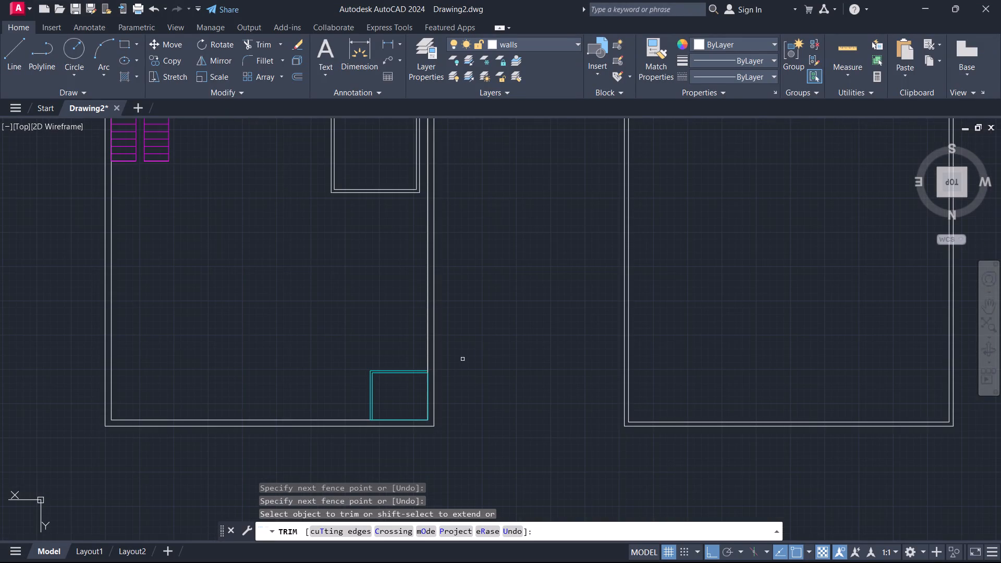
pyautogui.scroll(-1, 491, 345)
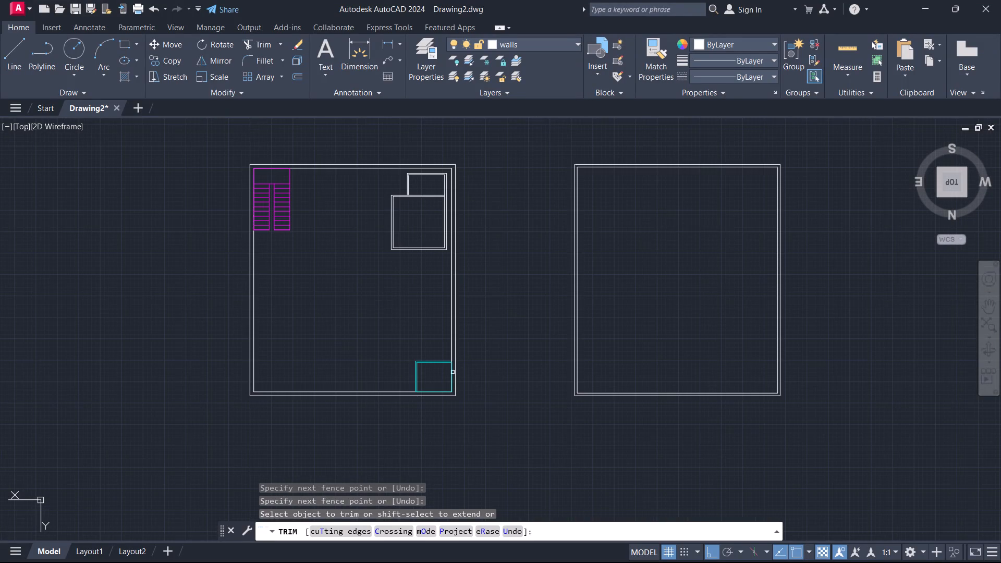
pyautogui.scroll(2, 436, 381)
pyautogui.scroll(-1, 433, 371)
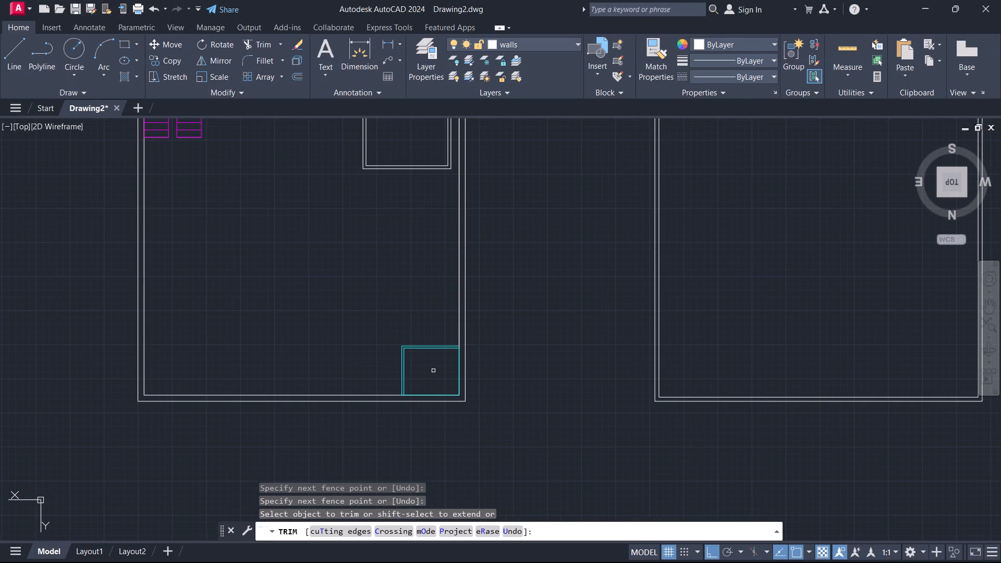
pyautogui.moveTo(348, 314); pyautogui.dragTo(481, 332, button='middle')
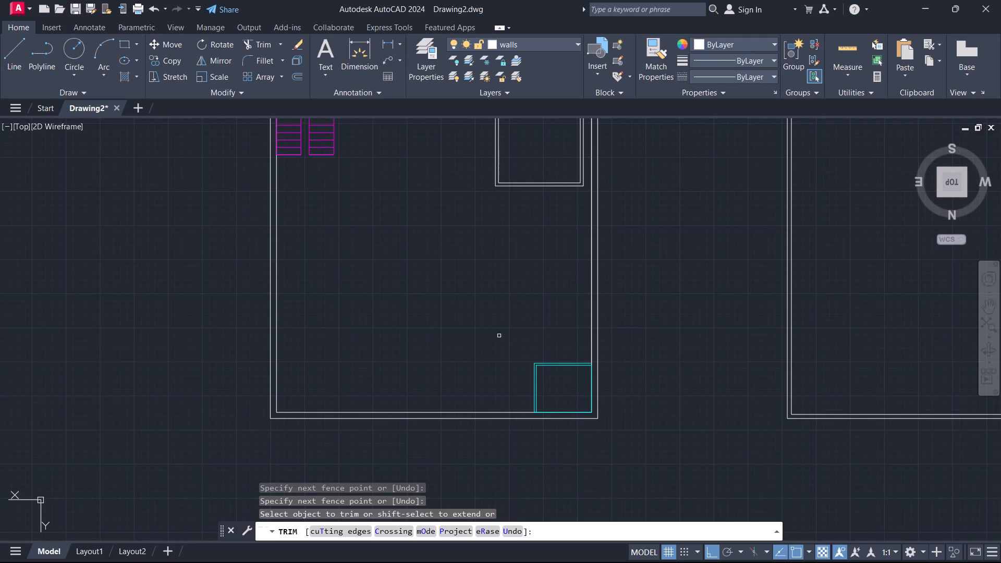
pyautogui.press('Escape')
pyautogui.scroll(-2, 498, 337)
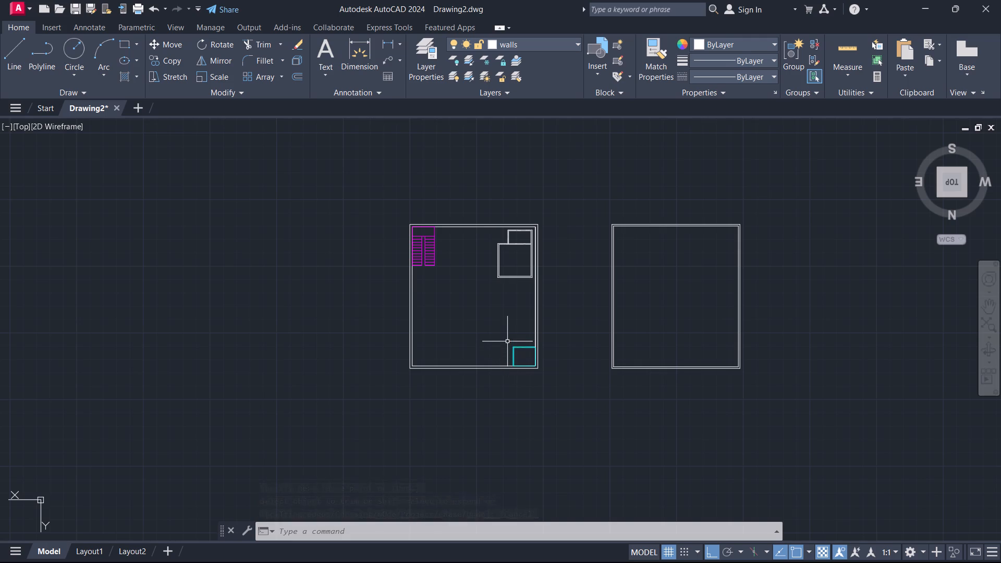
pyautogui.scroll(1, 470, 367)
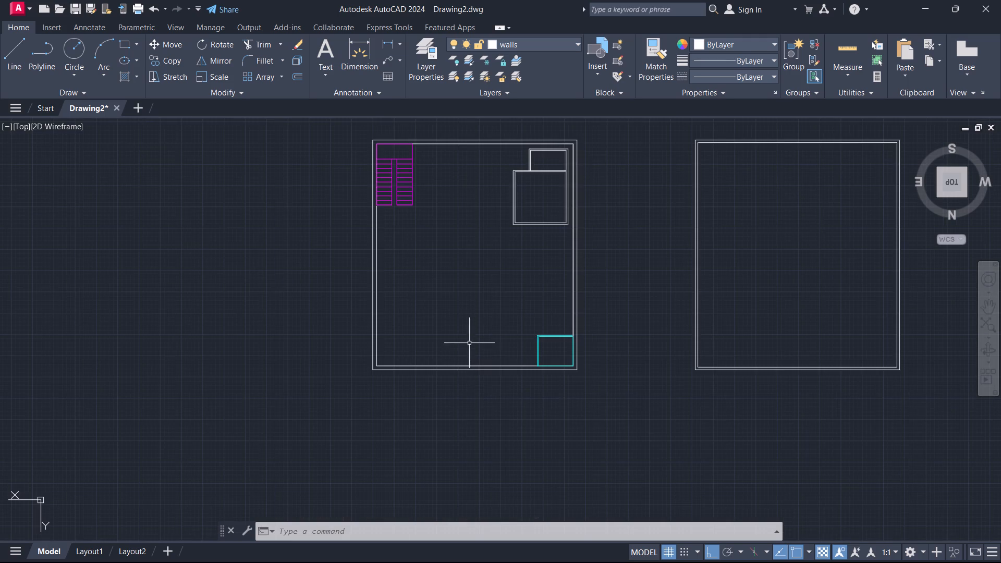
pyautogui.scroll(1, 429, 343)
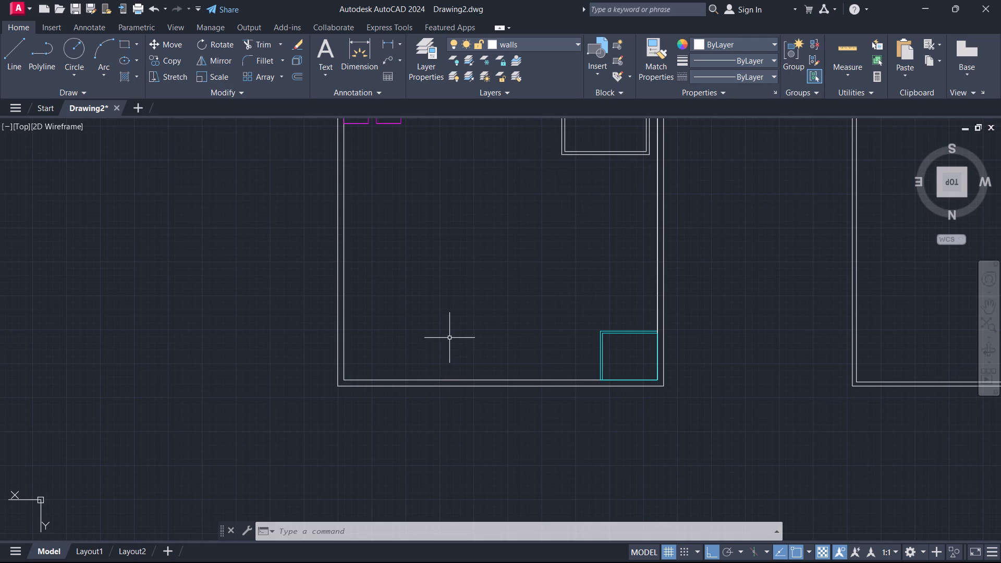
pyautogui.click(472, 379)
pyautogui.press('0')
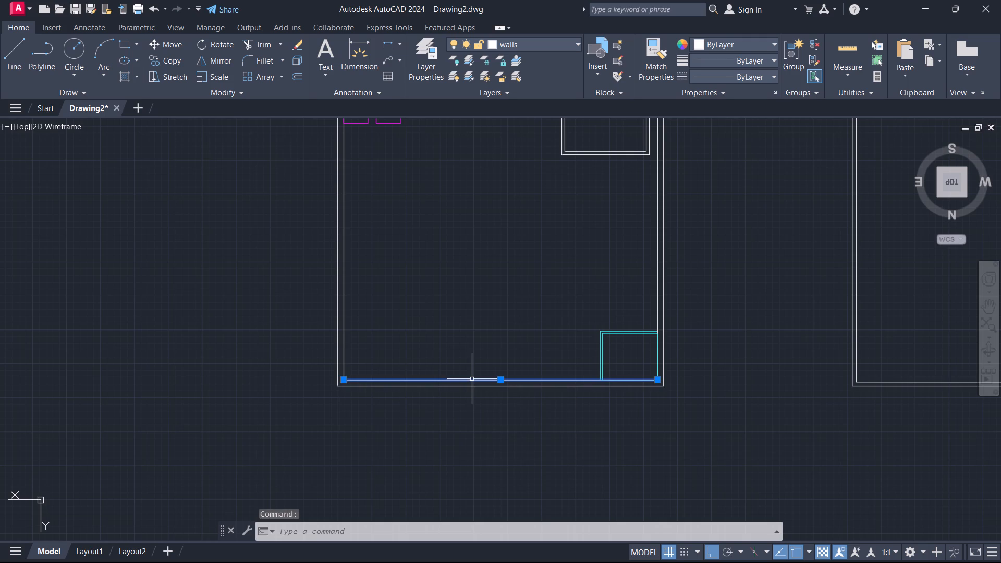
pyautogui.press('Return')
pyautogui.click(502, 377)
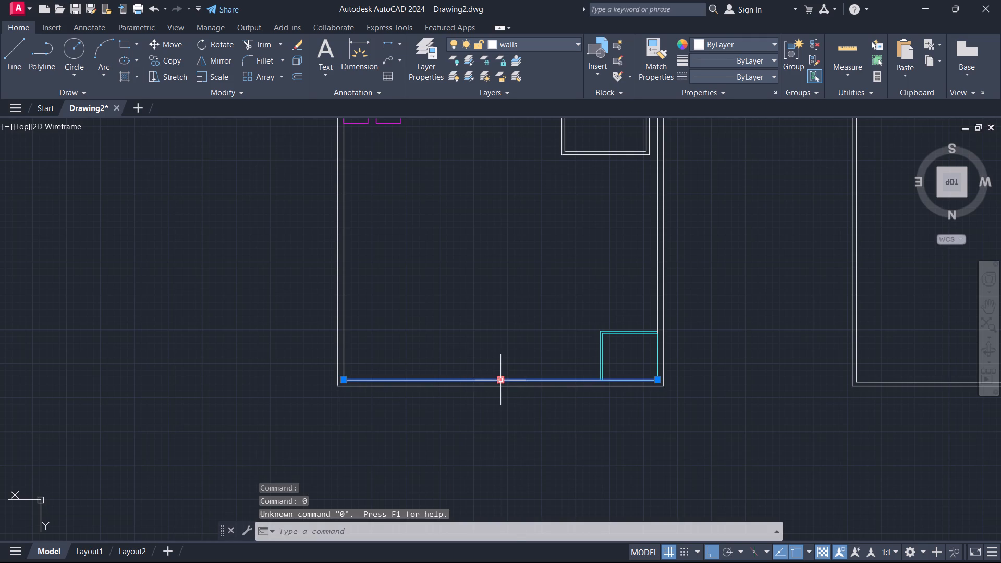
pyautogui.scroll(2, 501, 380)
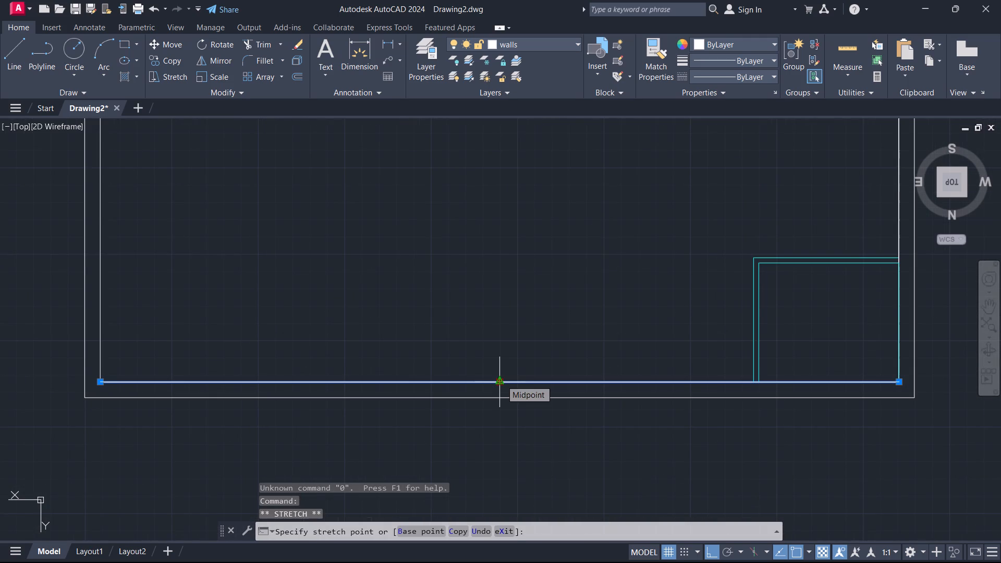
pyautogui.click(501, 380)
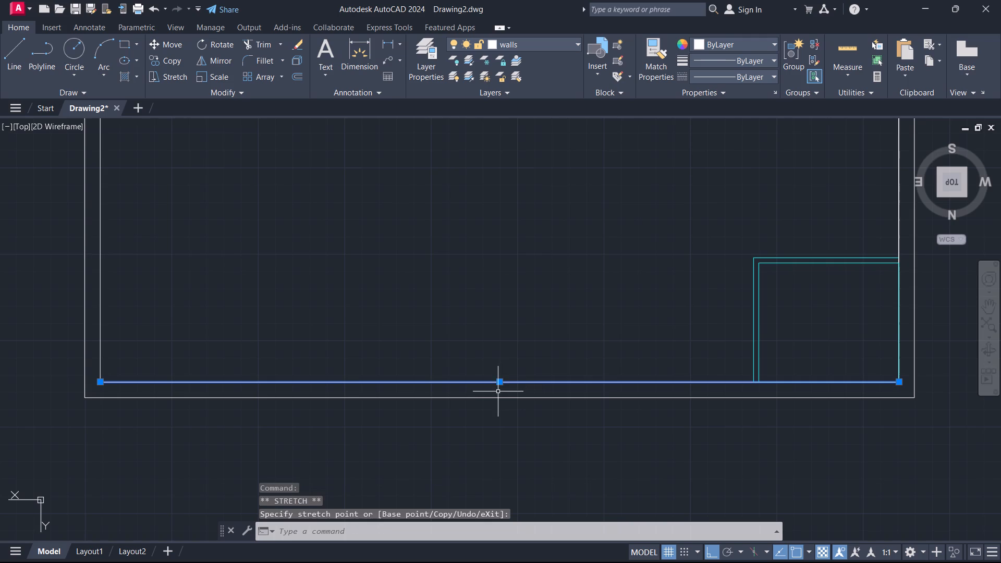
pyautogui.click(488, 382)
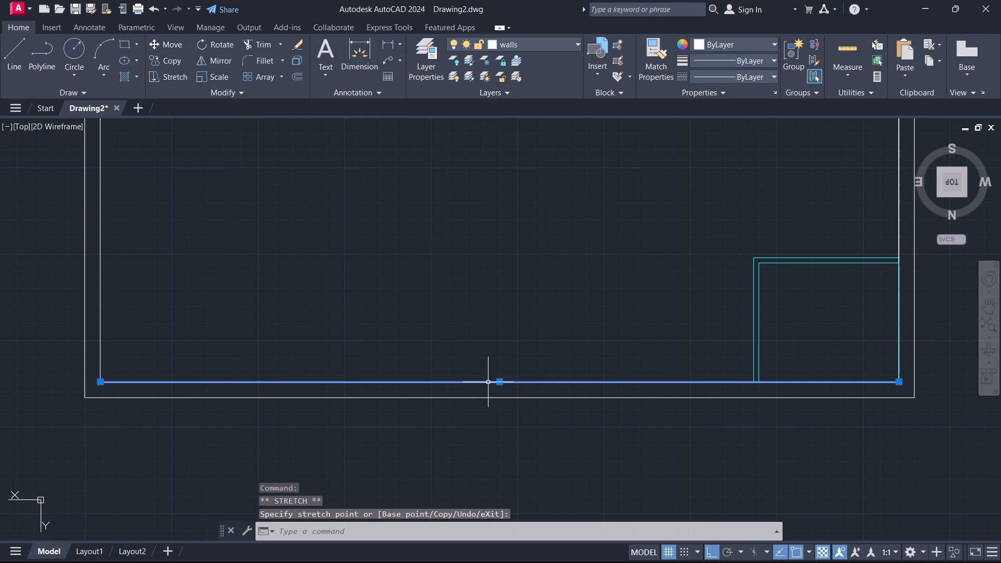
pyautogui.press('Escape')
# Offset the first plan's inner wall lines along the bottom and the lift side 3" outward into the wall thickness.
pyautogui.click(488, 382)
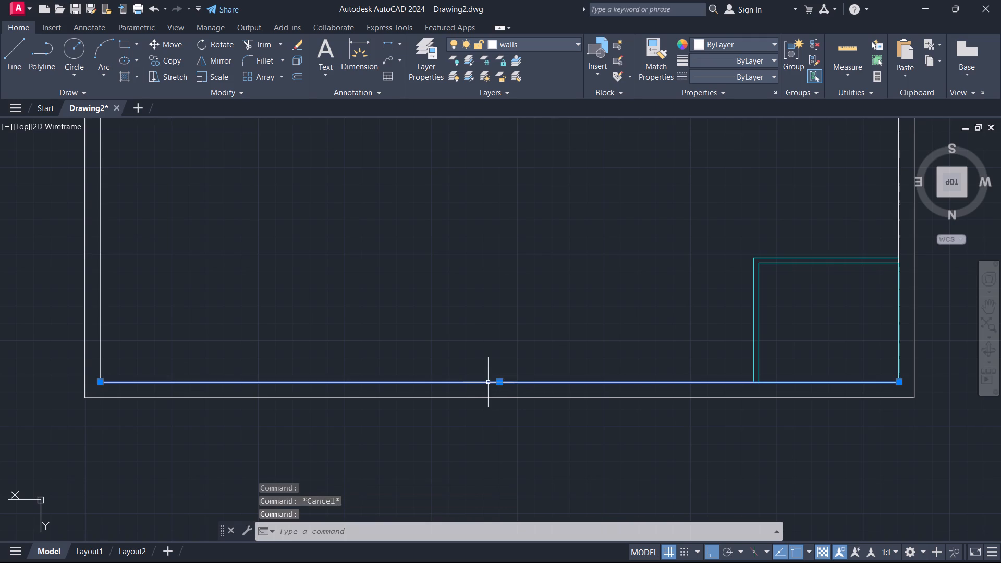
pyautogui.press('o')
pyautogui.press('Return')
pyautogui.click(488, 382)
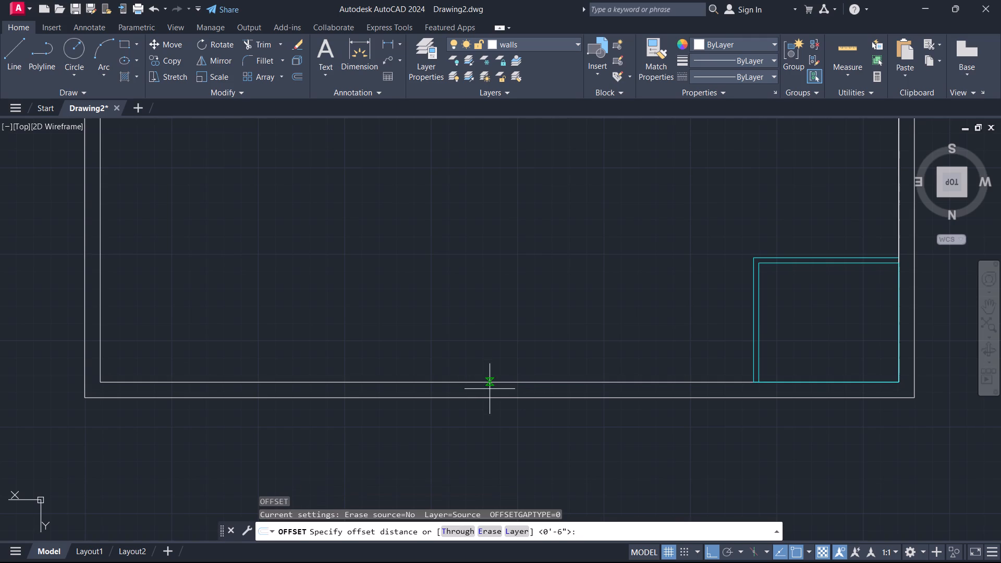
pyautogui.click(492, 380)
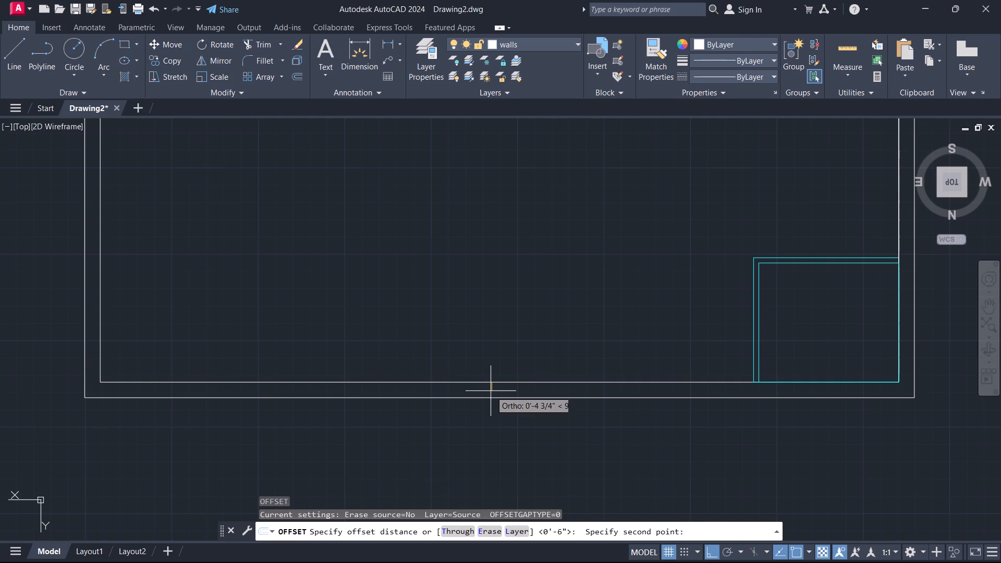
pyautogui.press('3')
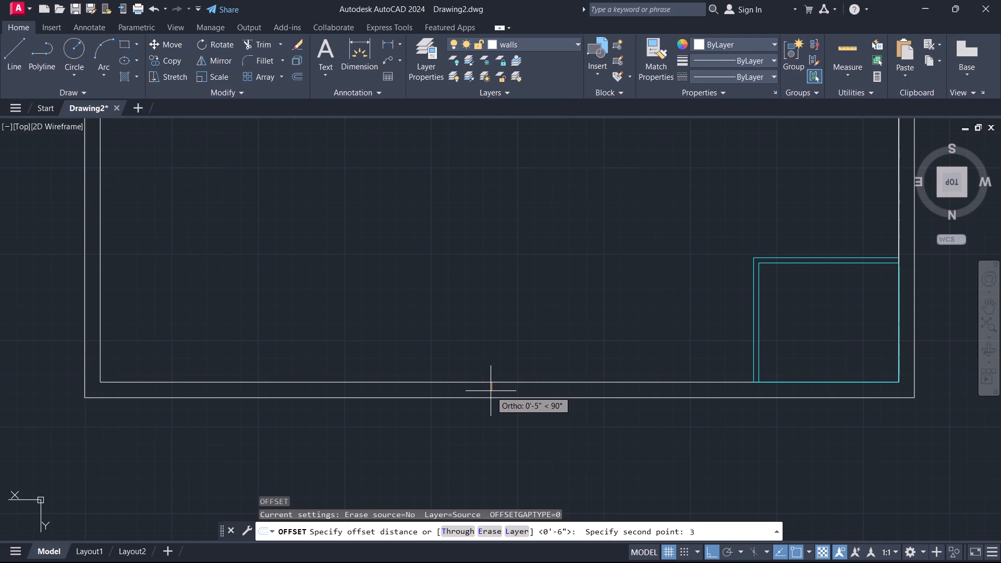
pyautogui.press('Return')
pyautogui.click(491, 391)
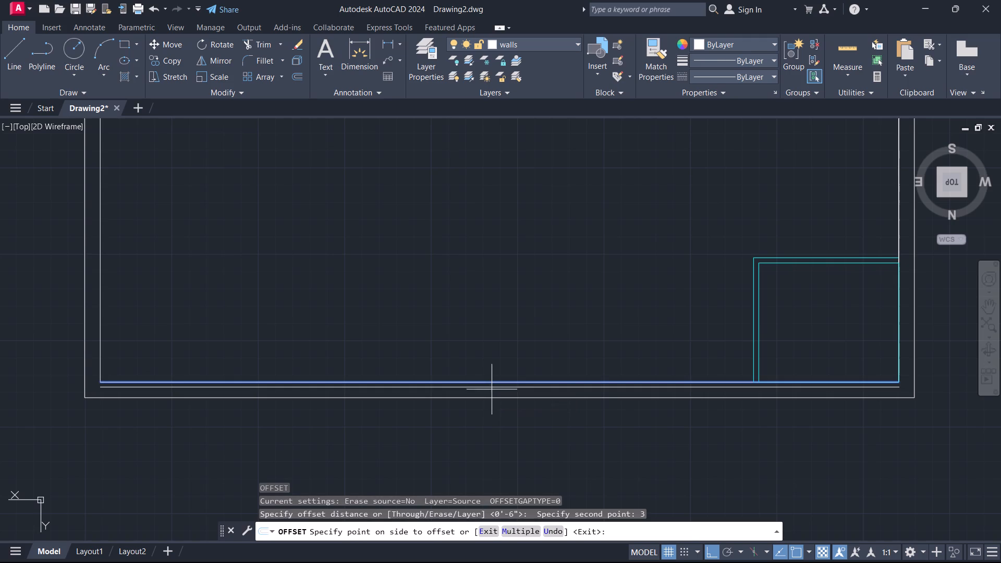
pyautogui.click(399, 418)
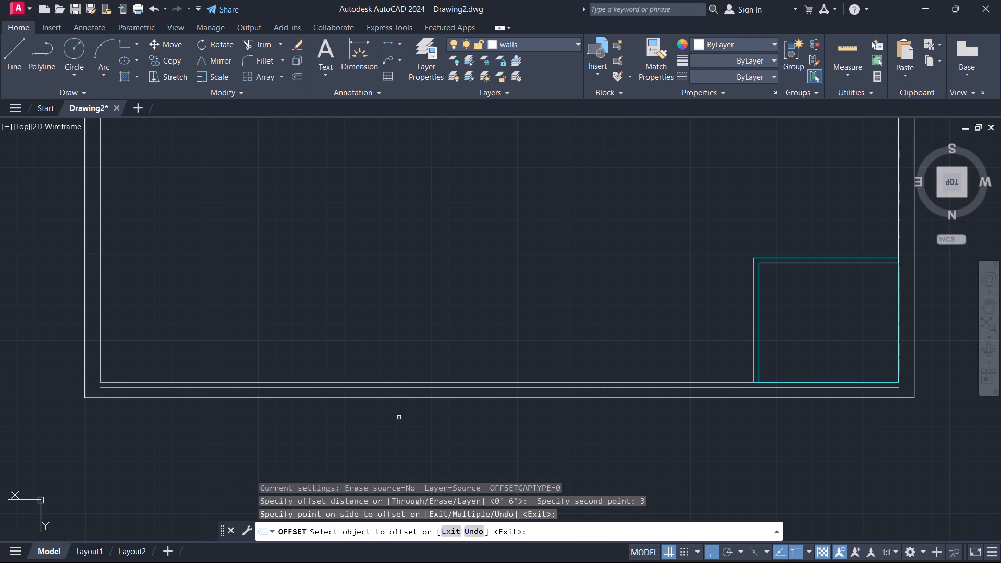
pyautogui.scroll(-1, 223, 345)
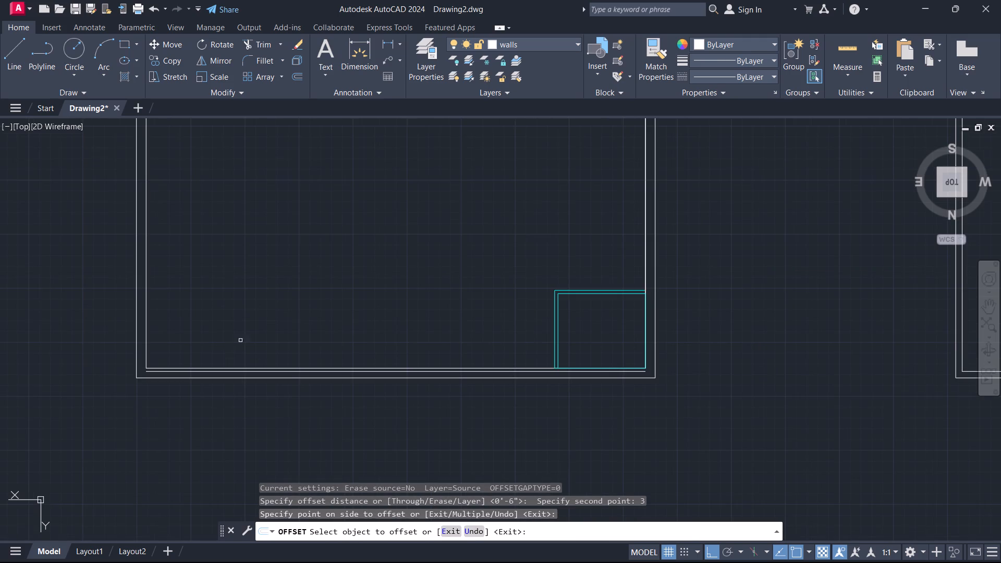
pyautogui.click(644, 260)
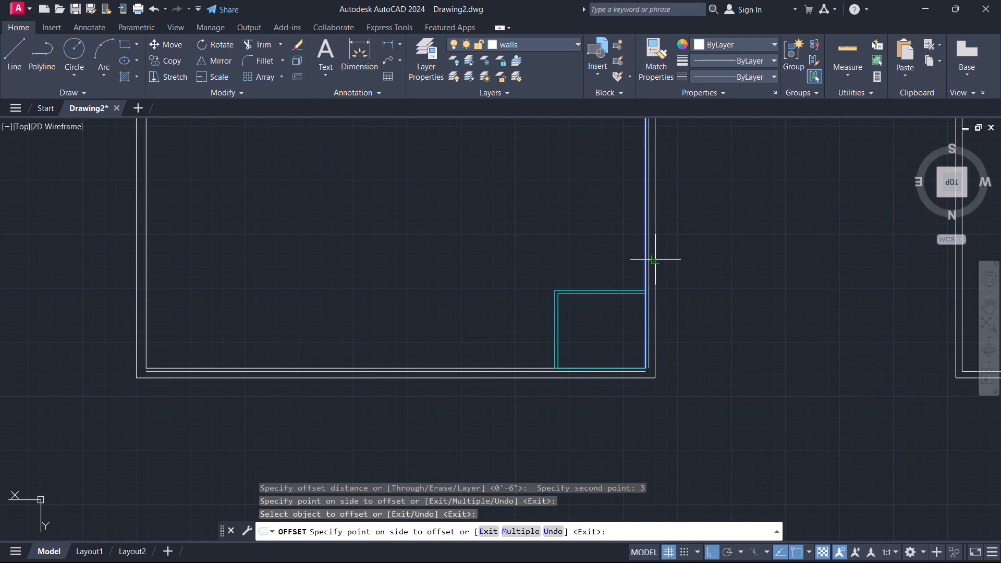
pyautogui.click(656, 259)
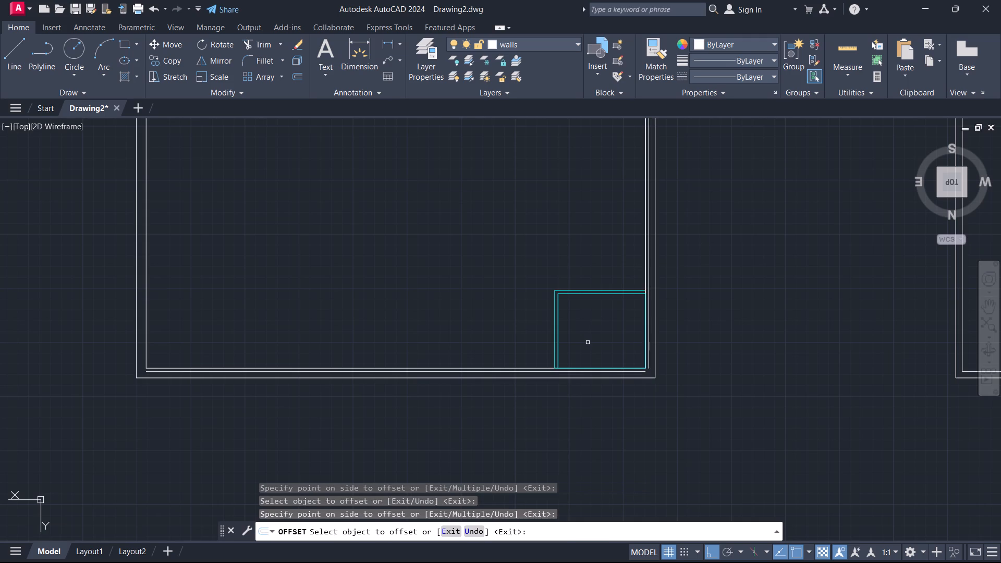
# Offset the first plan's inner wall lines along the staircase side and the top 3" outward as well.
pyautogui.scroll(-1, 588, 342)
pyautogui.moveTo(438, 319); pyautogui.dragTo(585, 396, button='middle')
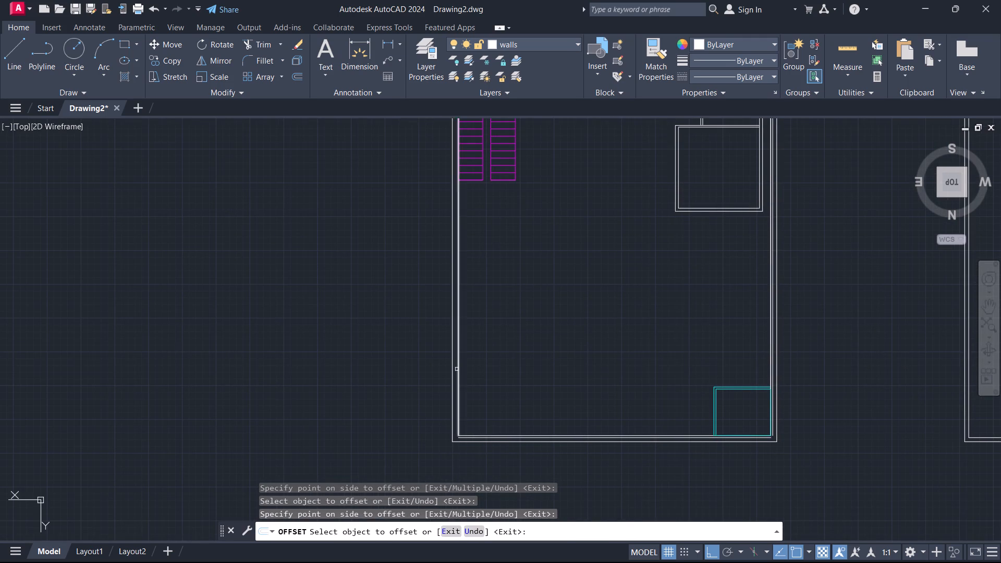
pyautogui.click(457, 366)
pyautogui.click(453, 365)
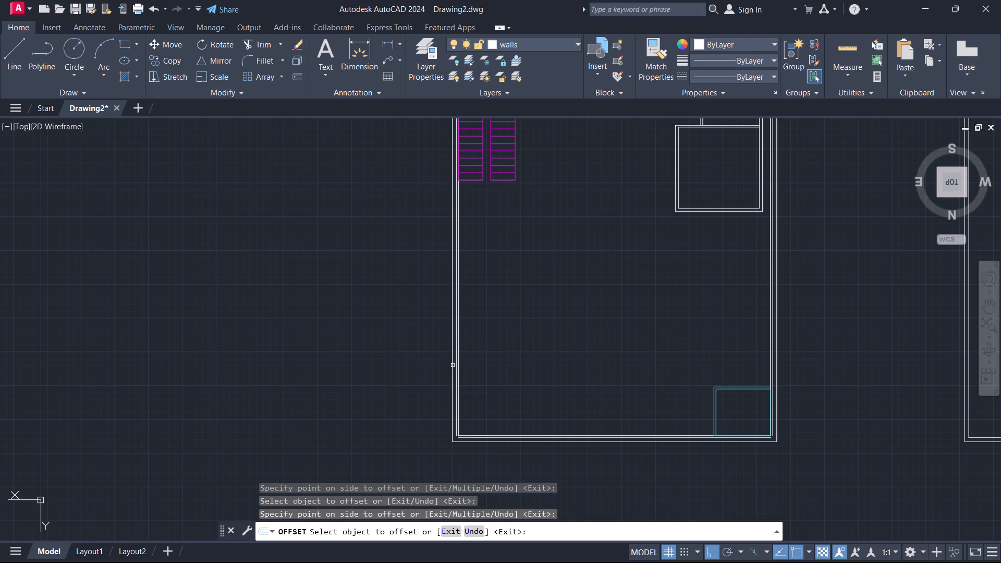
pyautogui.moveTo(549, 373); pyautogui.dragTo(457, 521, button='middle')
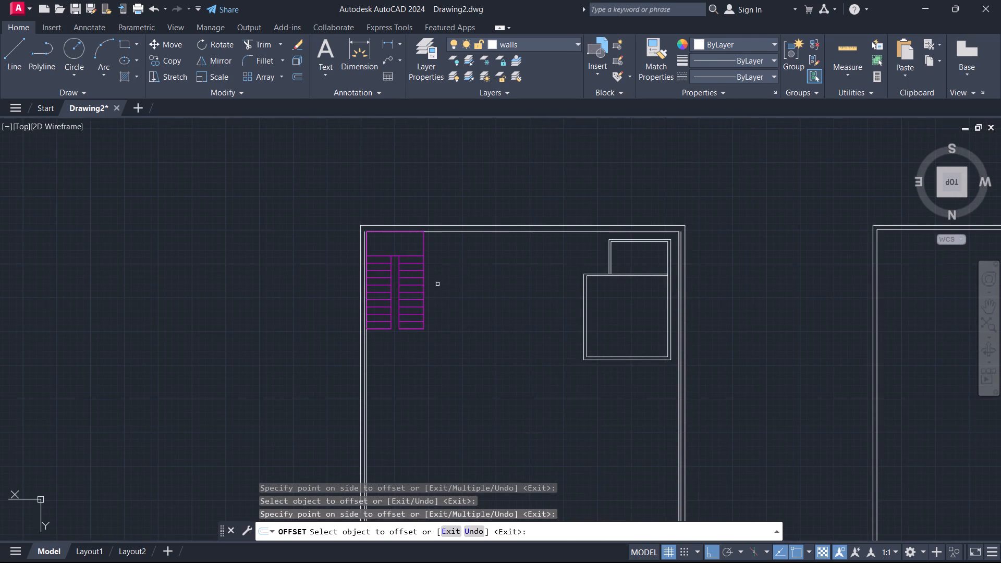
pyautogui.scroll(2, 500, 204)
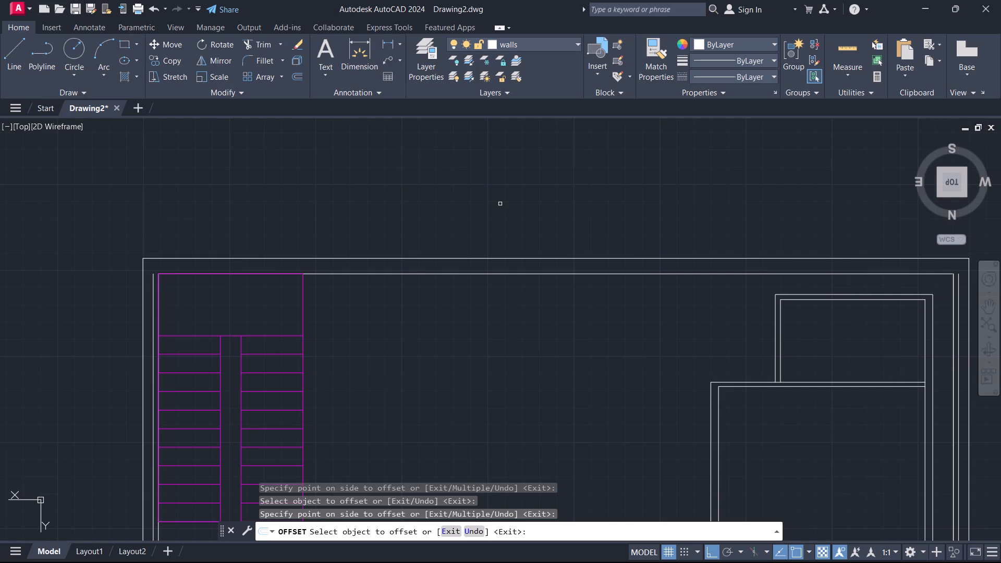
pyautogui.click(498, 273)
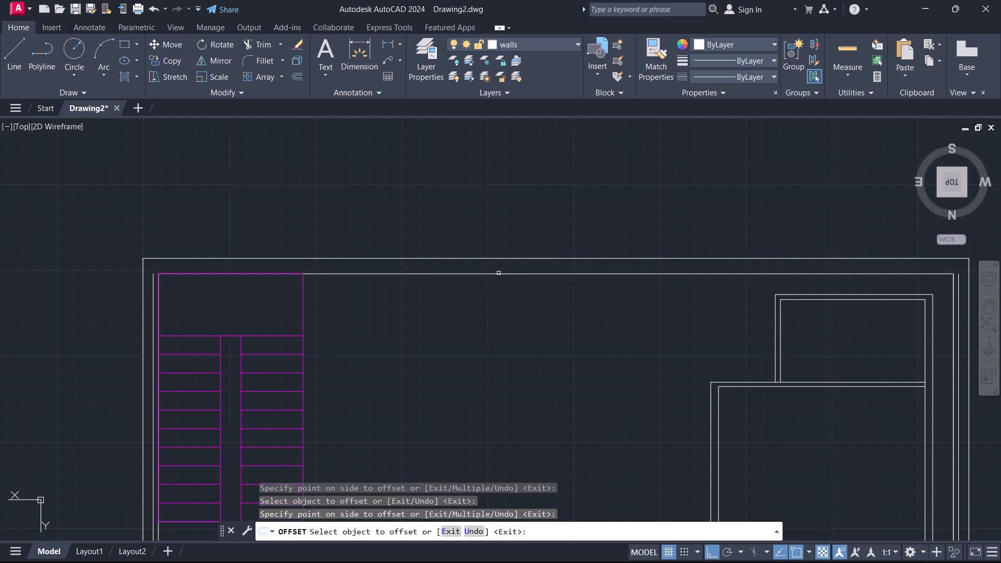
pyautogui.click(499, 263)
pyautogui.scroll(-1, 463, 288)
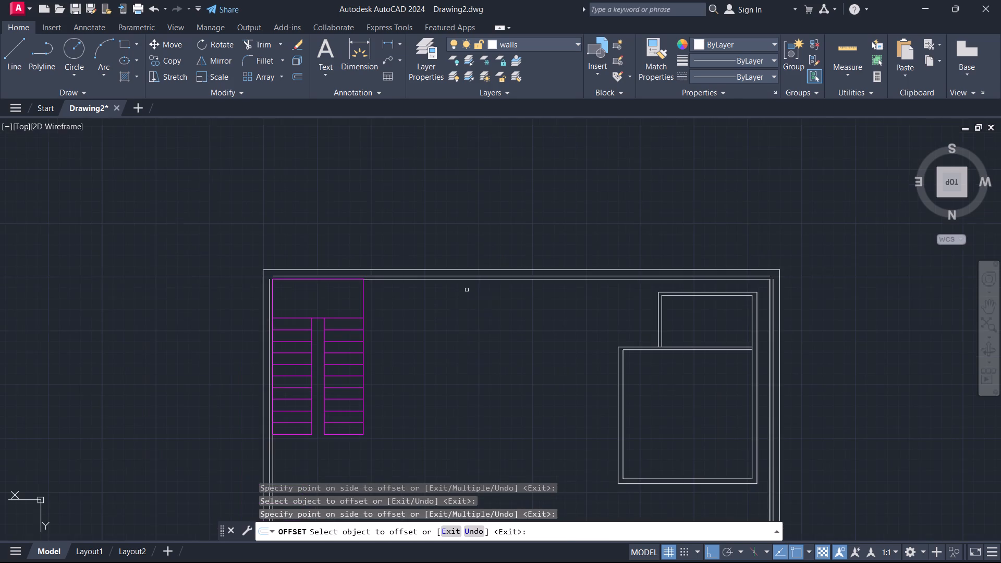
pyautogui.scroll(2, 730, 284)
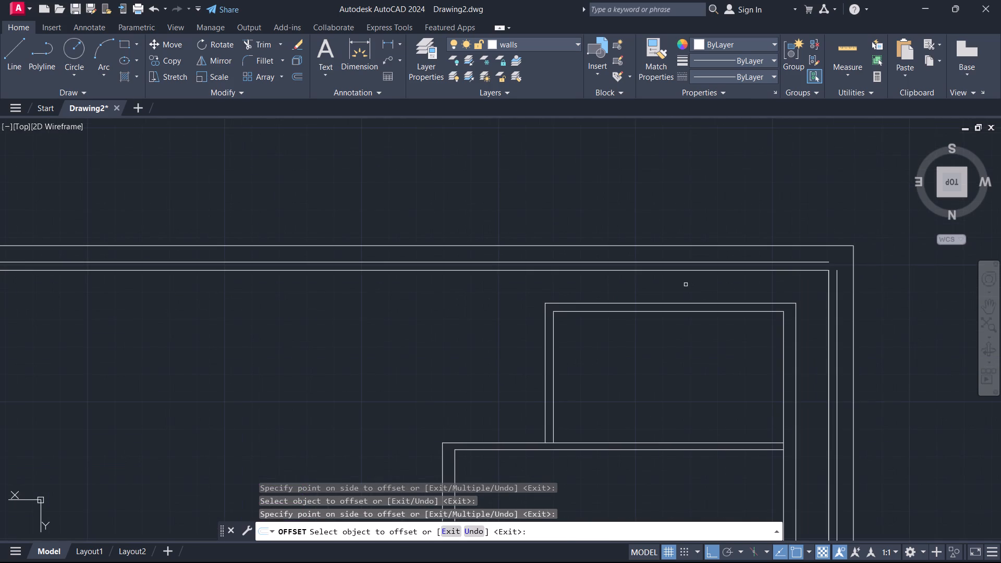
pyautogui.press('Escape')
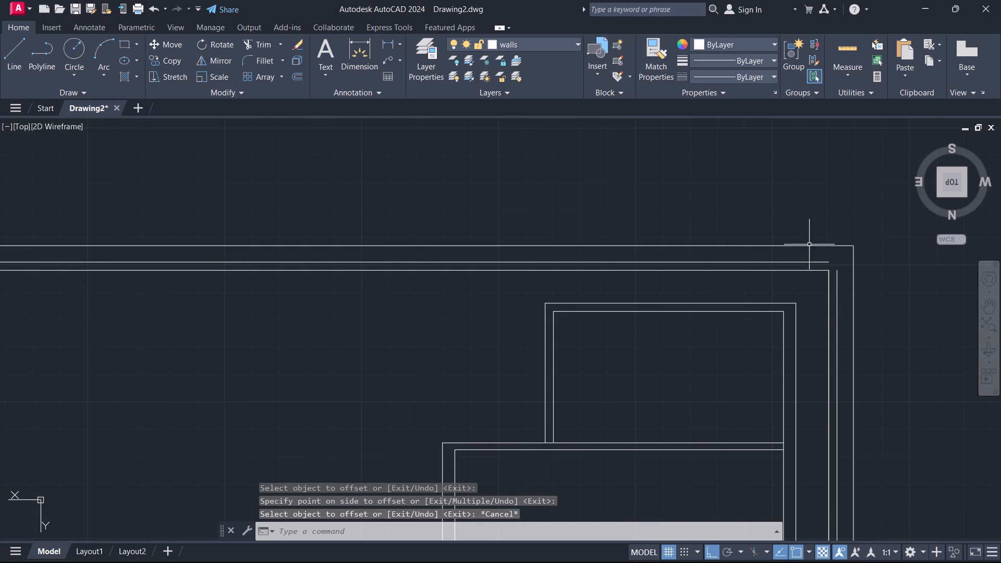
# Extend the offset wall lines at both upper corners of the first plan, closing the gaps between them.
pyautogui.scroll(1, 839, 257)
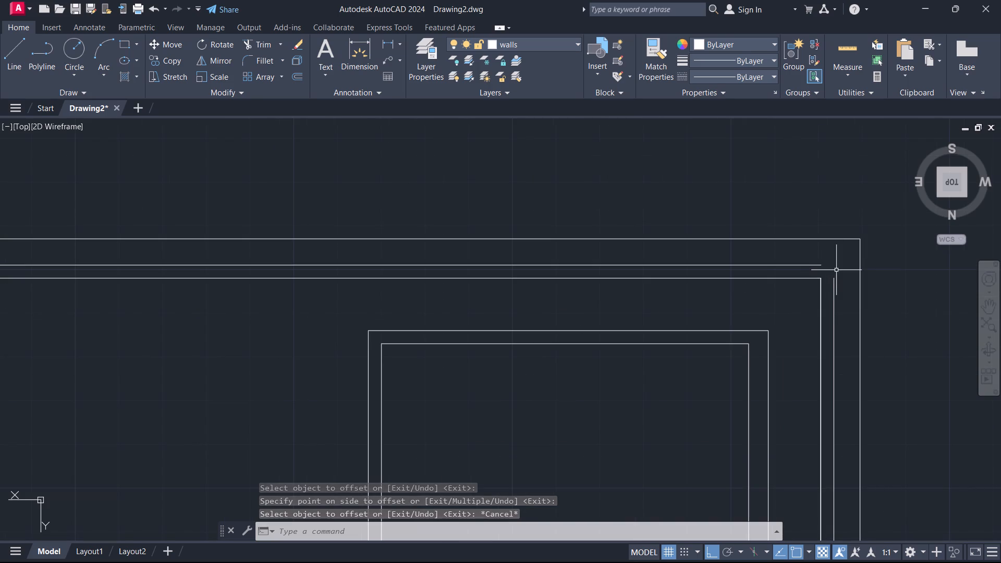
pyautogui.scroll(1, 836, 270)
pyautogui.write('ex')
pyautogui.press('Return')
pyautogui.click(808, 262)
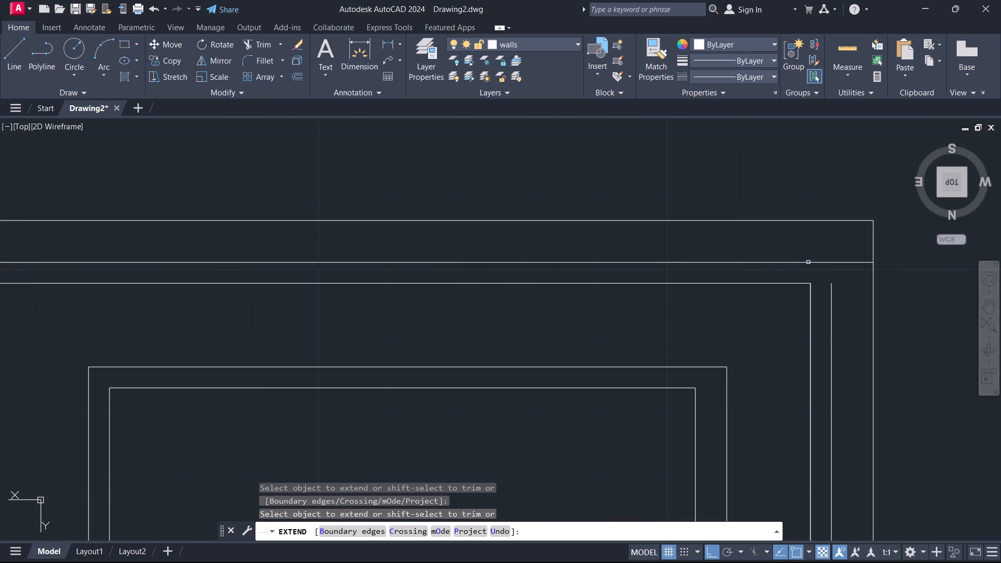
pyautogui.scroll(-2, 829, 242)
pyautogui.scroll(-2, 373, 241)
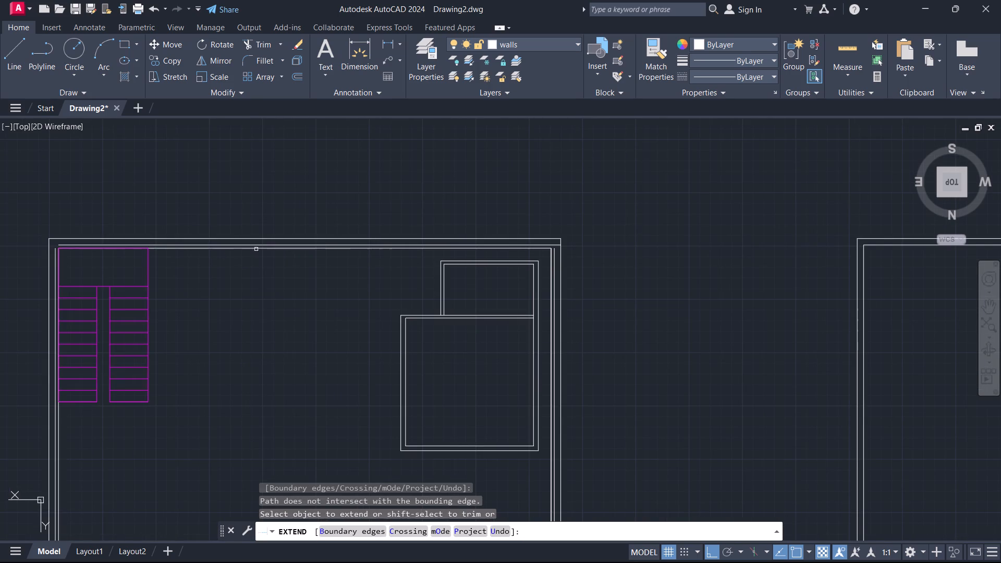
pyautogui.moveTo(262, 285); pyautogui.dragTo(473, 286, button='middle')
pyautogui.scroll(2, 319, 245)
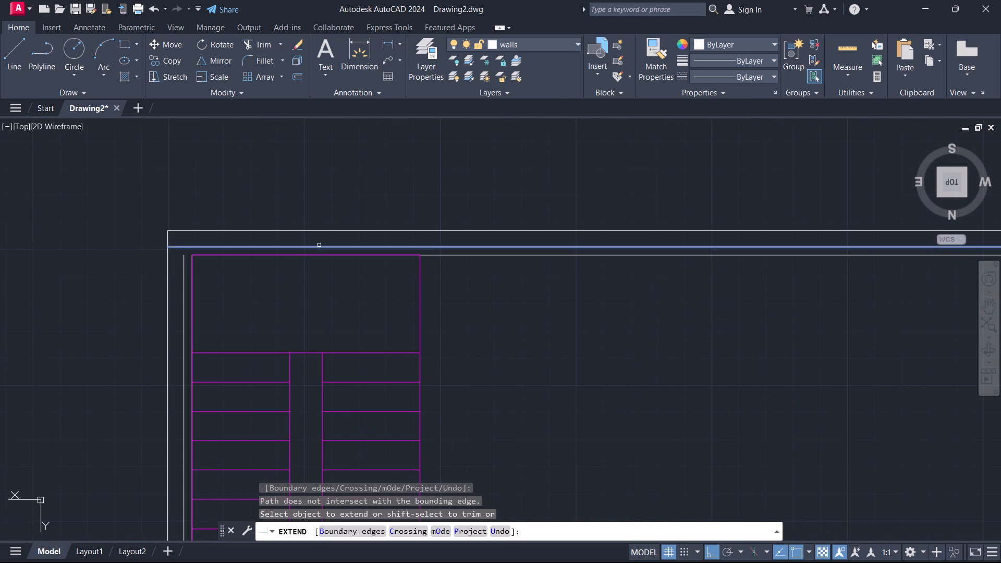
pyautogui.click(319, 245)
pyautogui.click(184, 279)
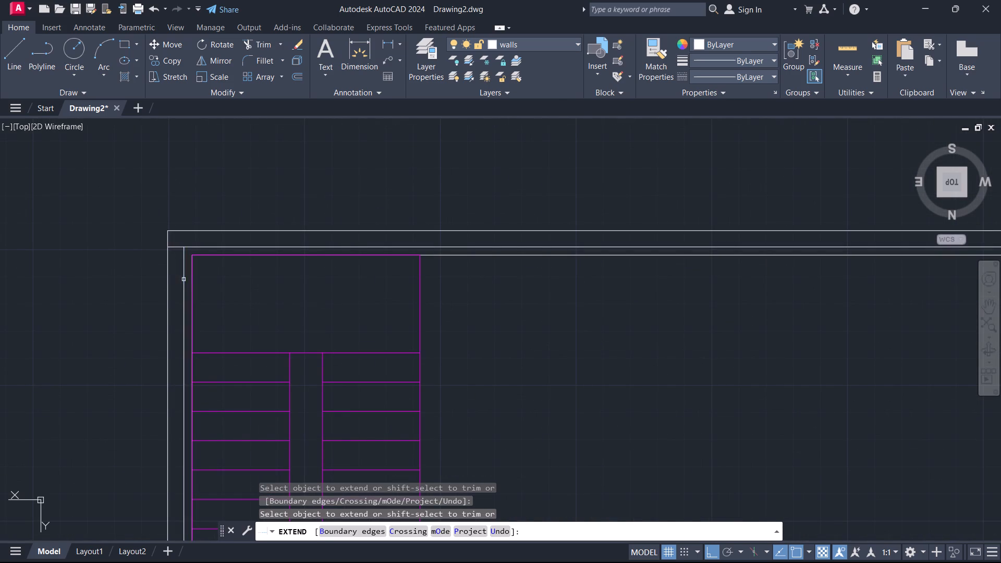
pyautogui.scroll(-2, 508, 302)
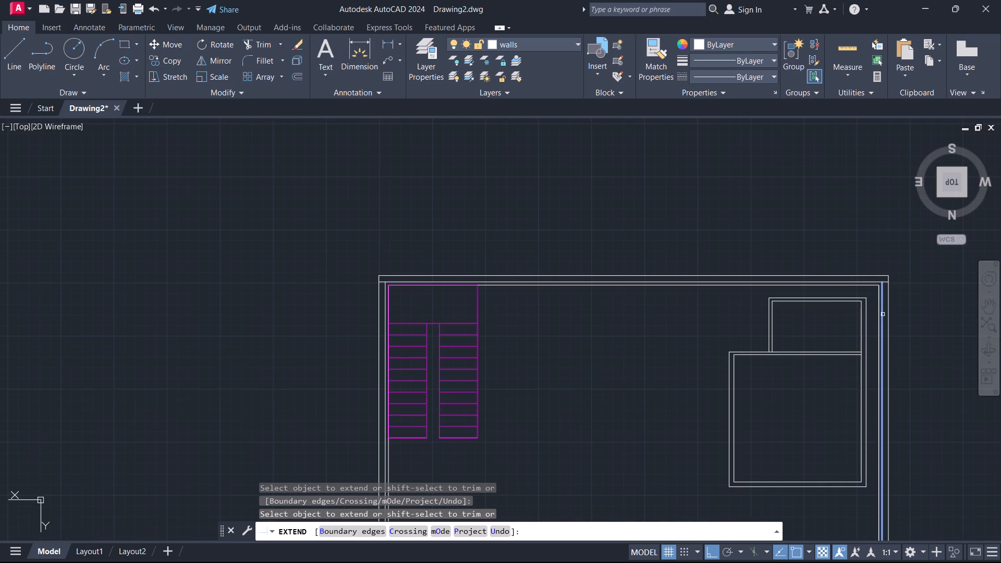
pyautogui.click(884, 314)
# Extend the offset wall lines at both lower corners of the first plan, closing the gaps, and leave Extend.
pyautogui.scroll(-2, 678, 332)
pyautogui.moveTo(661, 354); pyautogui.dragTo(601, 145, button='middle')
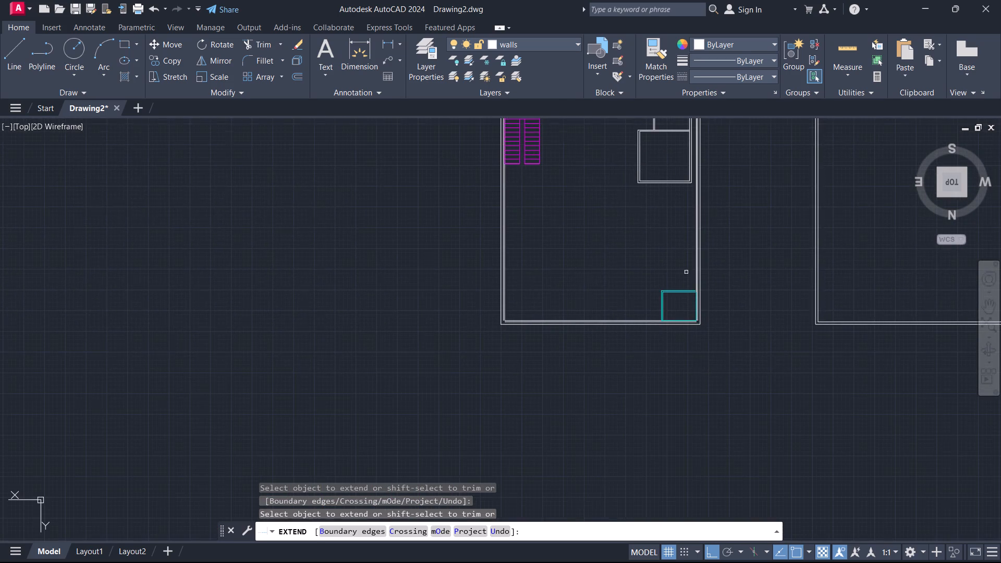
pyautogui.scroll(3, 686, 278)
pyautogui.click(730, 435)
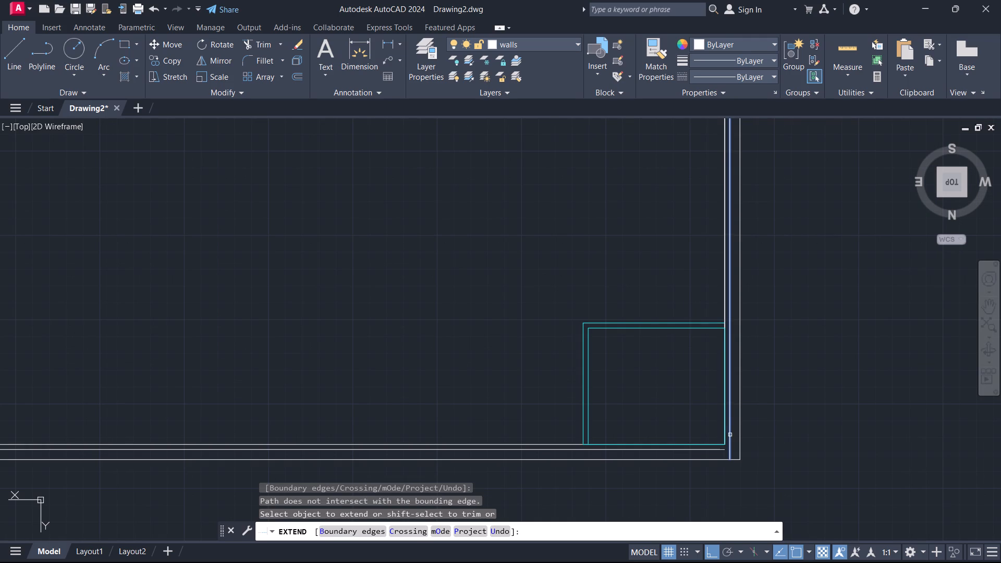
pyautogui.click(717, 451)
pyautogui.scroll(-3, 750, 437)
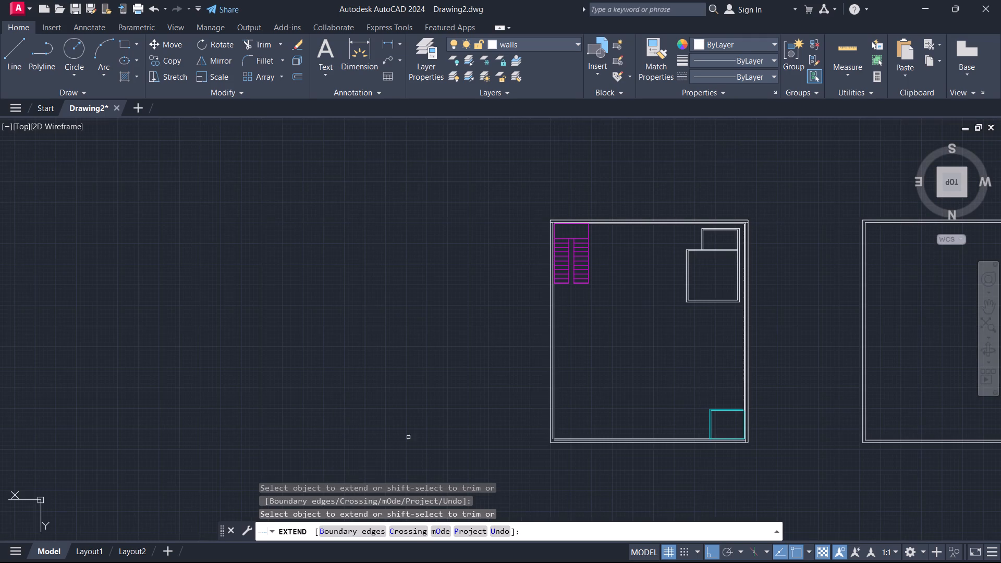
pyautogui.scroll(4, 547, 455)
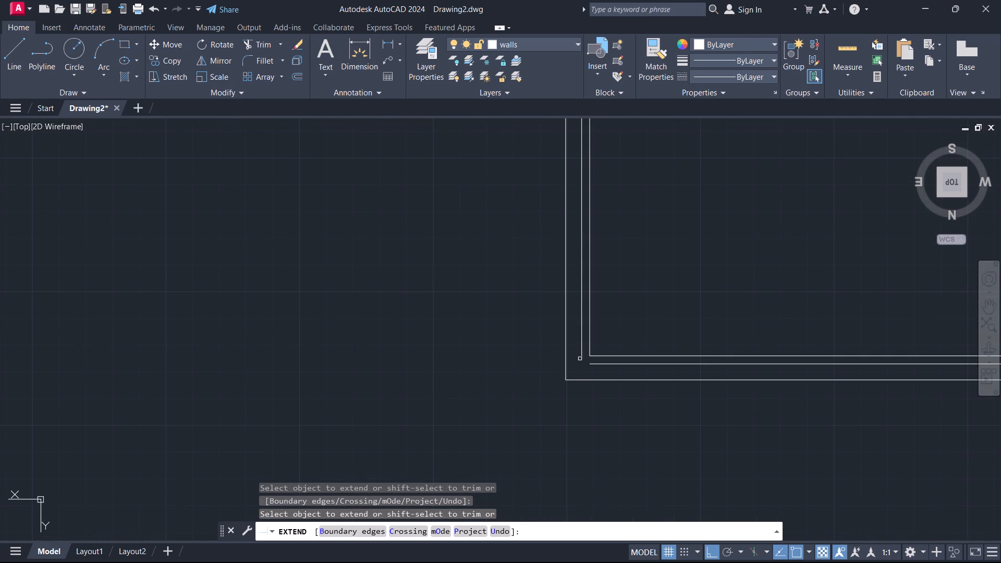
pyautogui.click(581, 351)
pyautogui.click(591, 364)
pyautogui.press('Escape')
# Trim the overshooting ends of the new inner wall lines at both lower corners of the first plan.
pyautogui.press('t')
pyautogui.press('r')
pyautogui.press('Return')
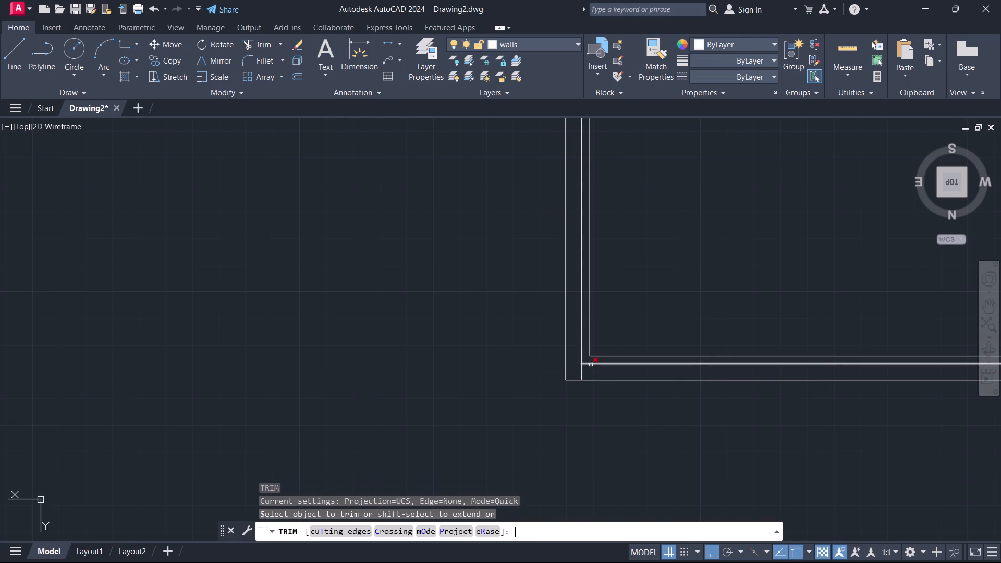
pyautogui.moveTo(589, 373); pyautogui.dragTo(570, 372)
pyautogui.scroll(-2, 581, 419)
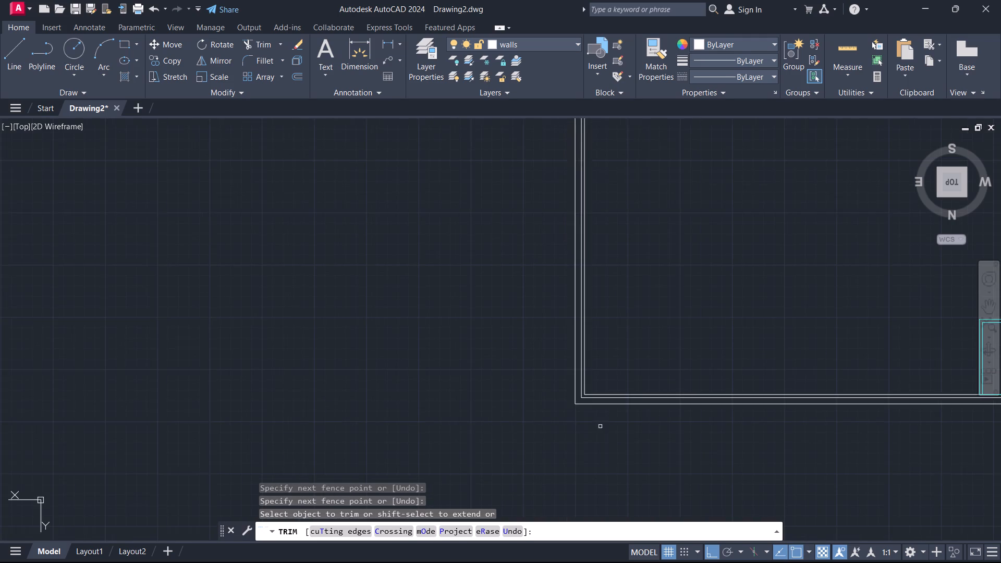
pyautogui.moveTo(611, 426); pyautogui.dragTo(245, 373, button='middle')
pyautogui.scroll(4, 673, 341)
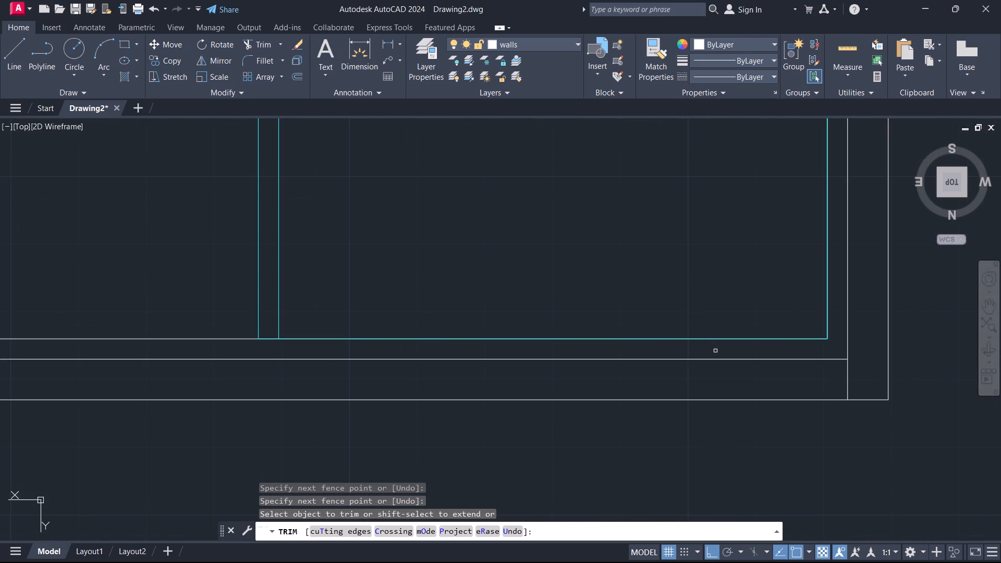
pyautogui.moveTo(859, 369); pyautogui.dragTo(828, 387)
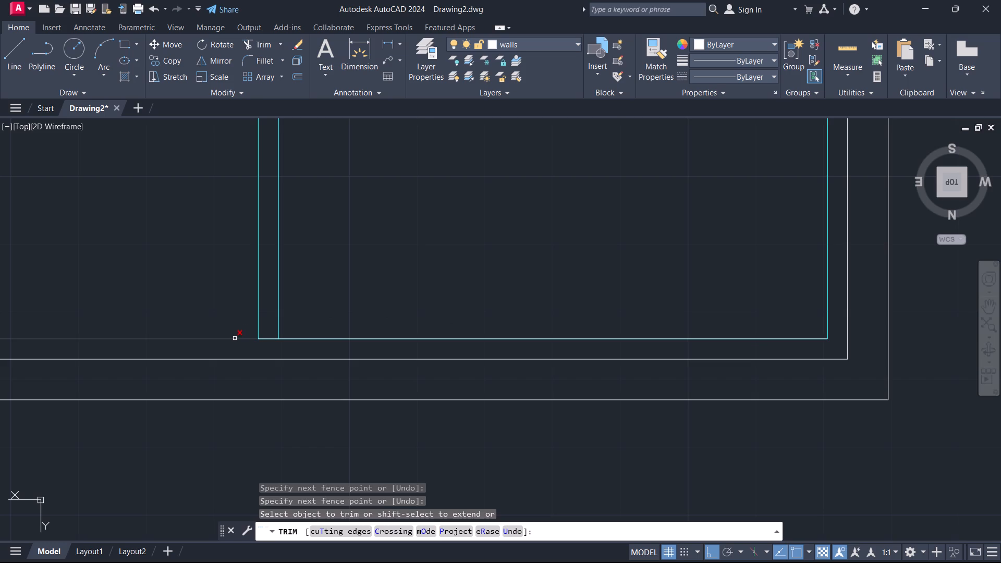
# Trim the overshooting ends of the new inner wall lines at both upper corners of the first plan, and leave Trim.
pyautogui.scroll(-5, 275, 356)
pyautogui.moveTo(359, 390); pyautogui.dragTo(587, 534, button='middle')
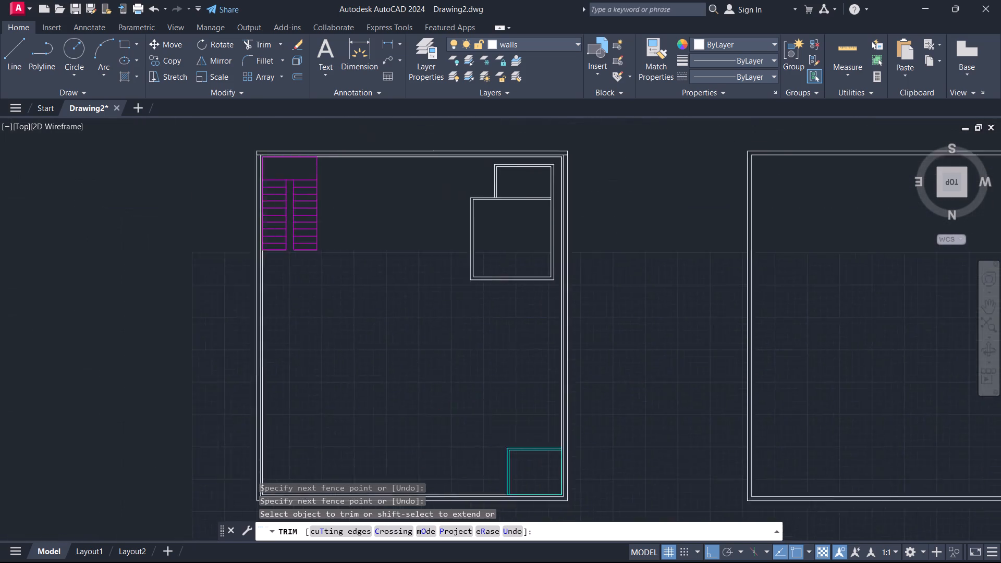
pyautogui.moveTo(587, 534); pyautogui.dragTo(661, 545, button='middle')
pyautogui.scroll(3, 661, 166)
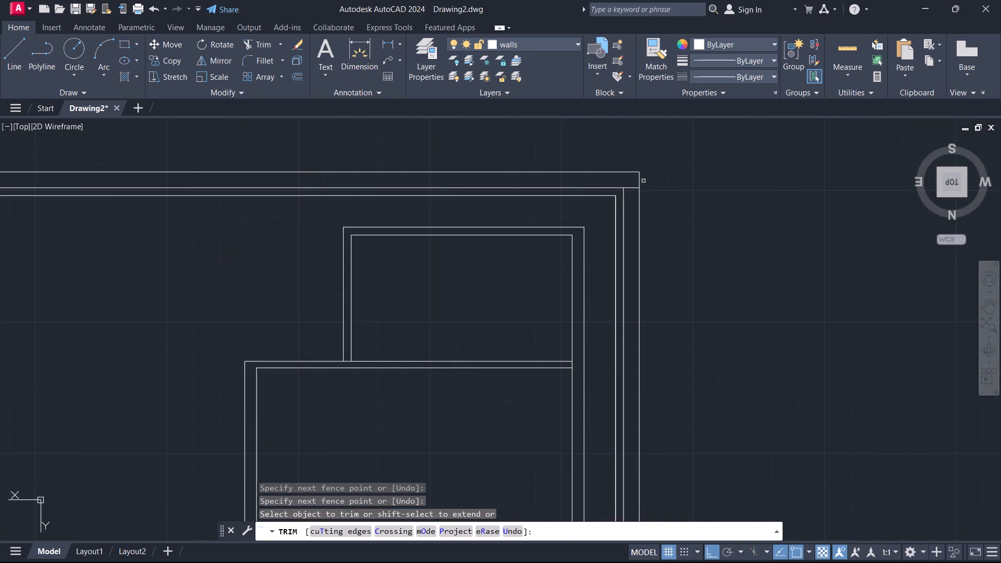
pyautogui.moveTo(631, 183); pyautogui.dragTo(634, 200)
pyautogui.scroll(-2, 672, 186)
pyautogui.scroll(3, 144, 199)
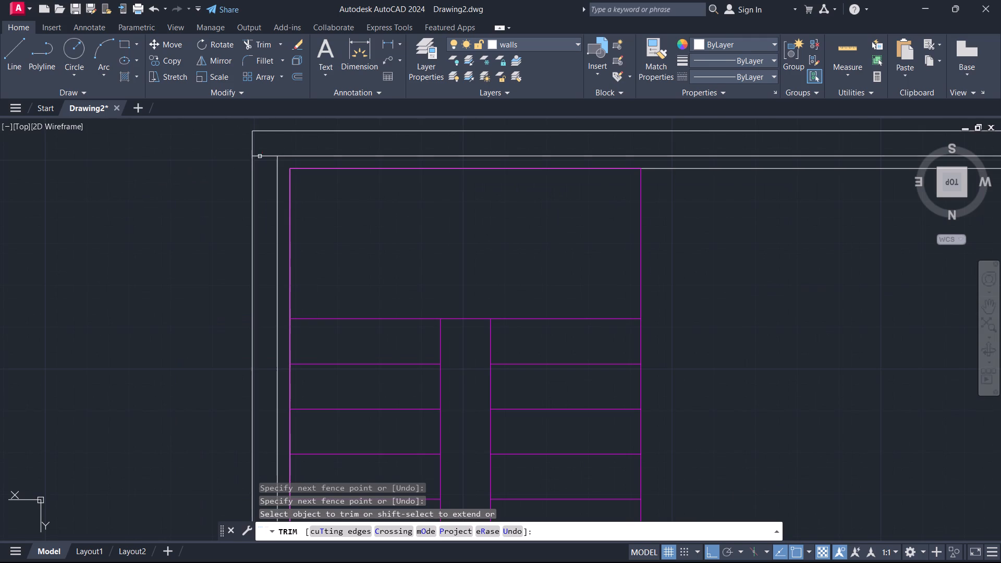
pyautogui.moveTo(264, 149); pyautogui.dragTo(258, 173)
pyautogui.scroll(-2, 599, 264)
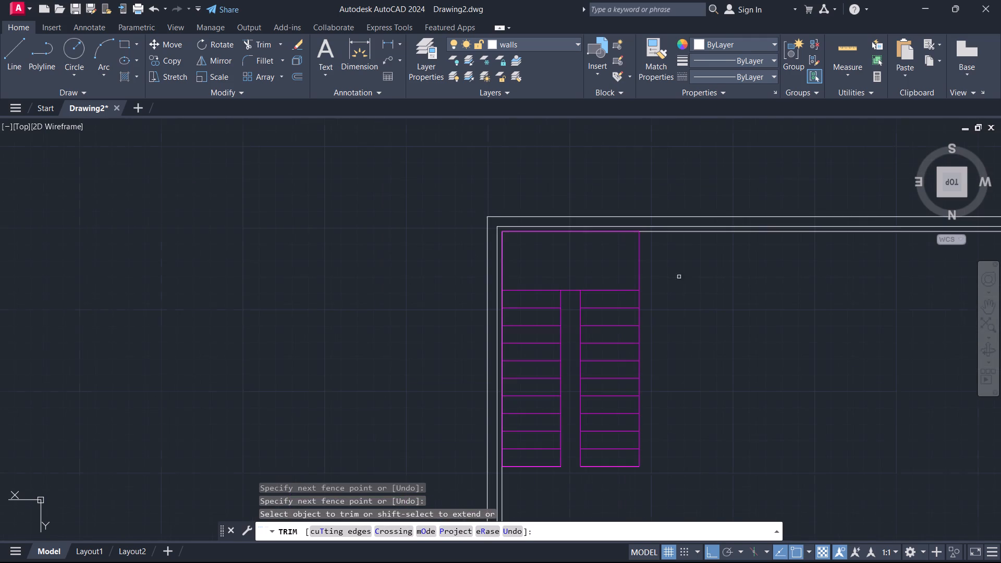
pyautogui.scroll(-1, 714, 288)
pyautogui.moveTo(732, 299); pyautogui.dragTo(667, 287, button='middle')
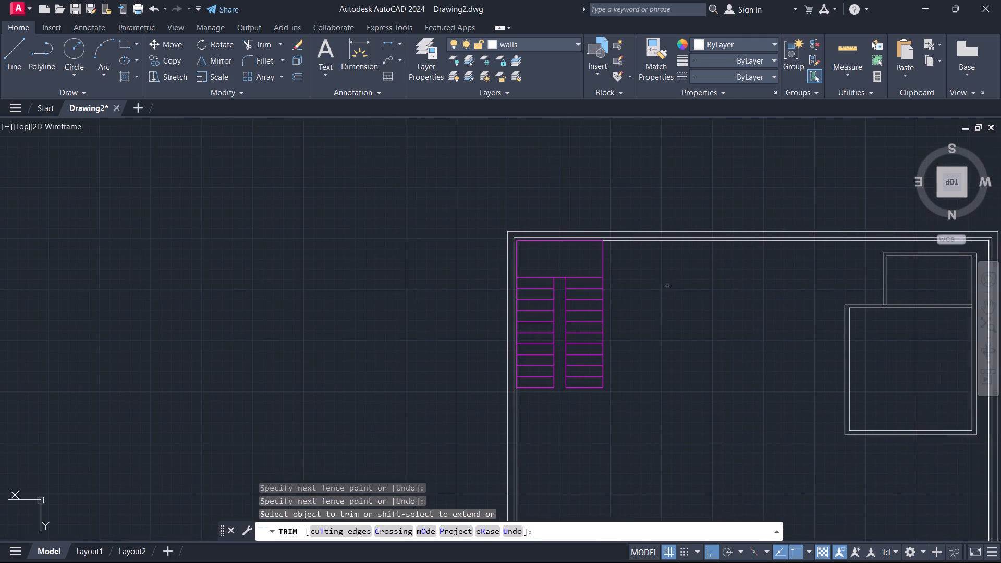
pyautogui.press('Escape')
# Erase the first plan's old inner wall lines along the top and the staircase side, keeping the offset lines.
pyautogui.click(687, 240)
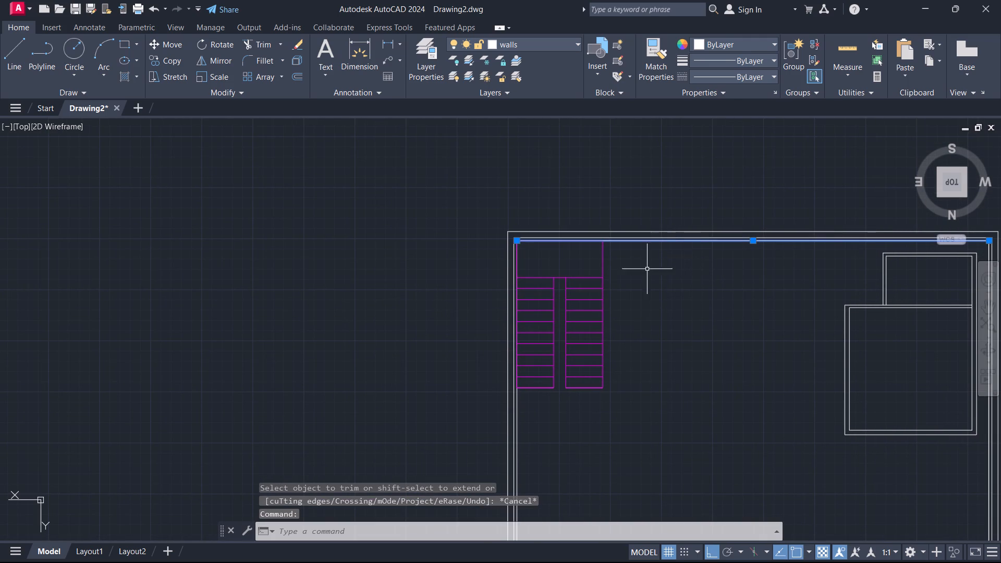
pyautogui.moveTo(675, 381); pyautogui.dragTo(578, 252, button='middle')
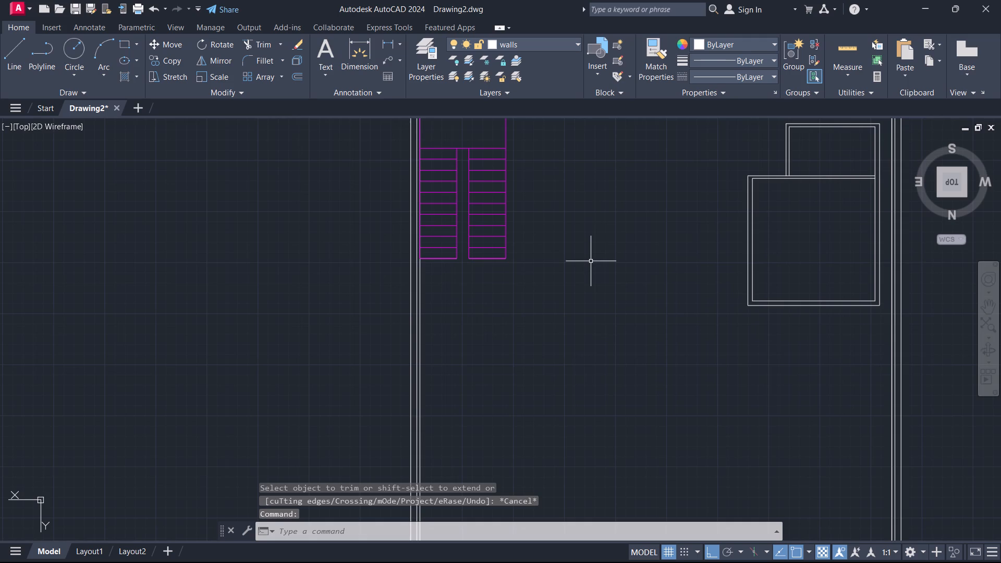
pyautogui.press('e')
pyautogui.press('Return')
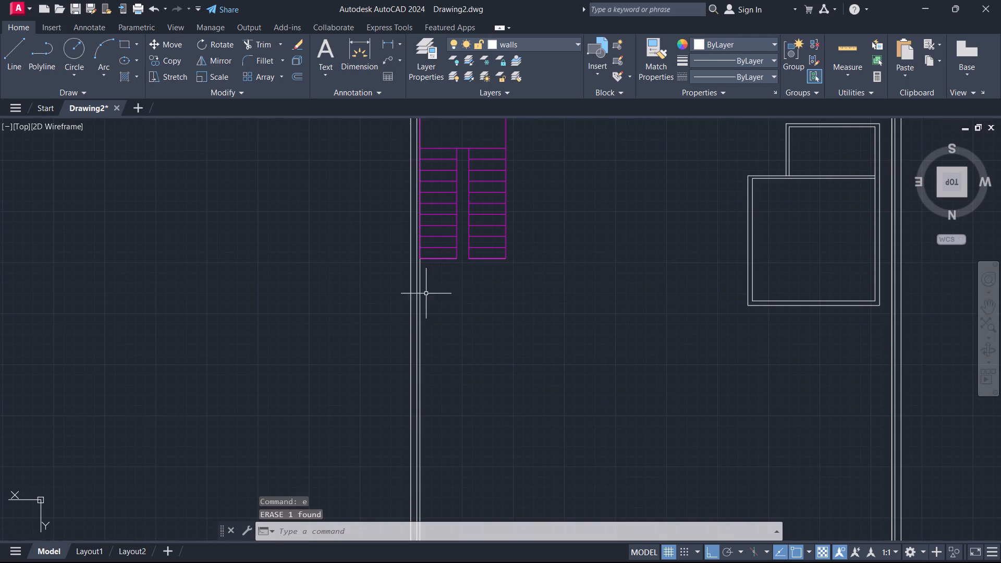
pyautogui.click(421, 296)
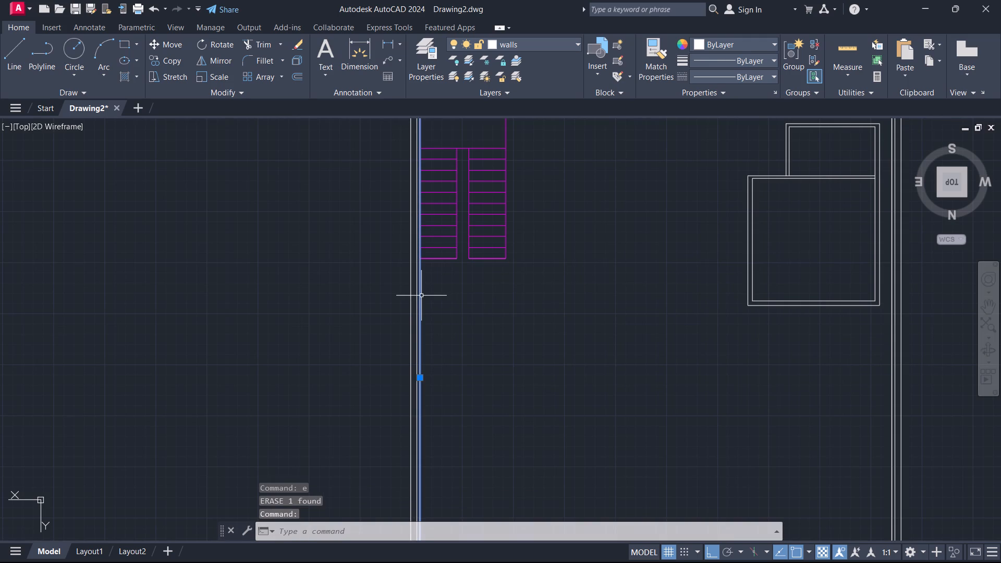
pyautogui.press('r')
pyautogui.press('BackSpace')
pyautogui.press('e')
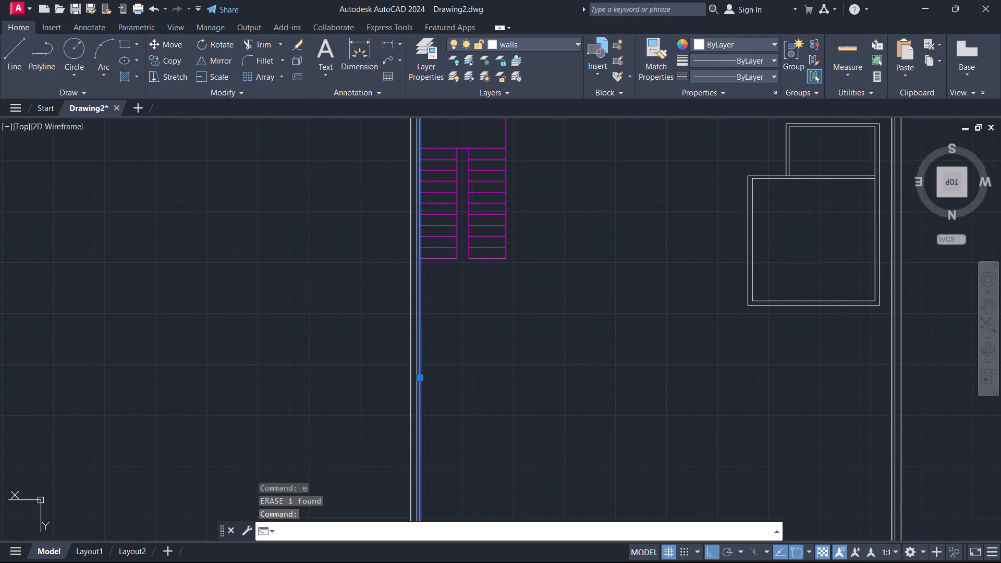
pyautogui.press('Return')
# Erase all overlapping copies of the first plan's old inner wall line along the lift side.
pyautogui.scroll(-2, 469, 297)
pyautogui.scroll(2, 631, 332)
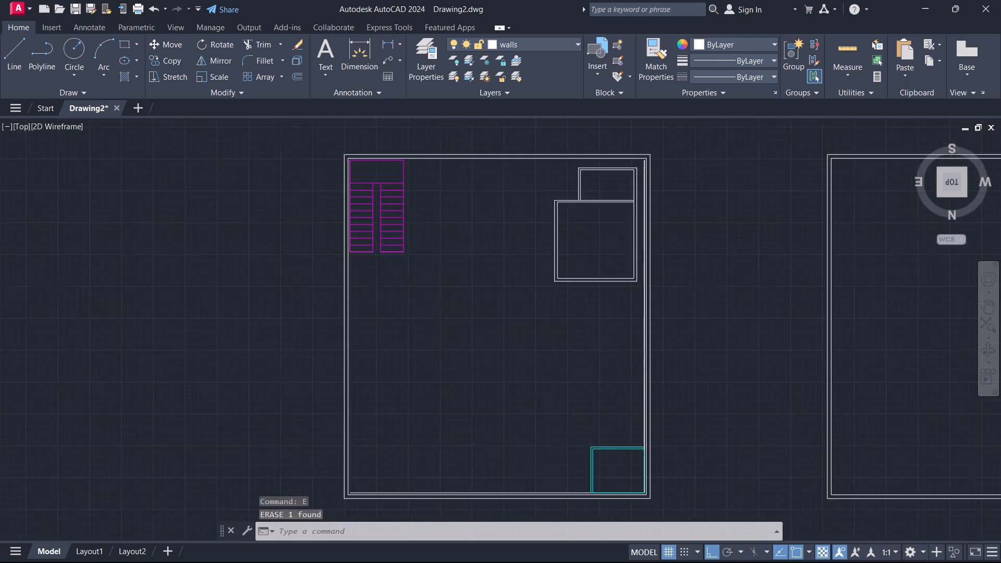
pyautogui.scroll(1, 632, 332)
pyautogui.click(662, 322)
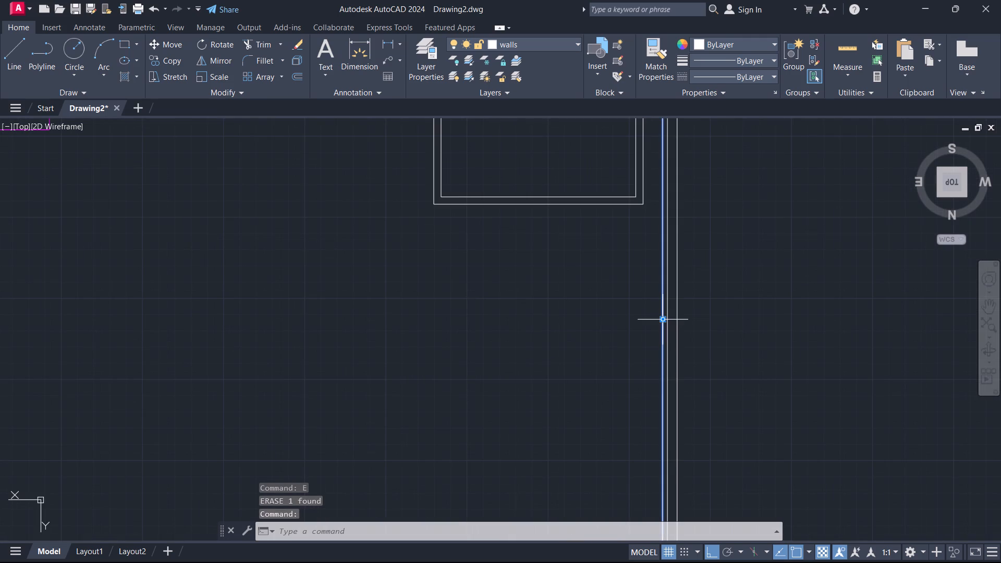
pyautogui.press('e')
pyautogui.press('Return')
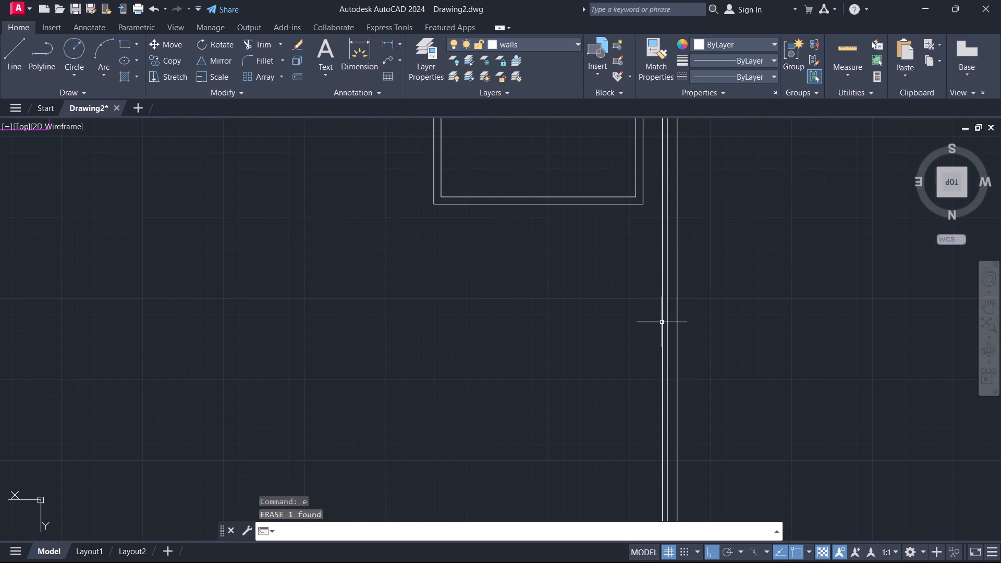
pyautogui.scroll(-2, 538, 319)
pyautogui.scroll(2, 572, 327)
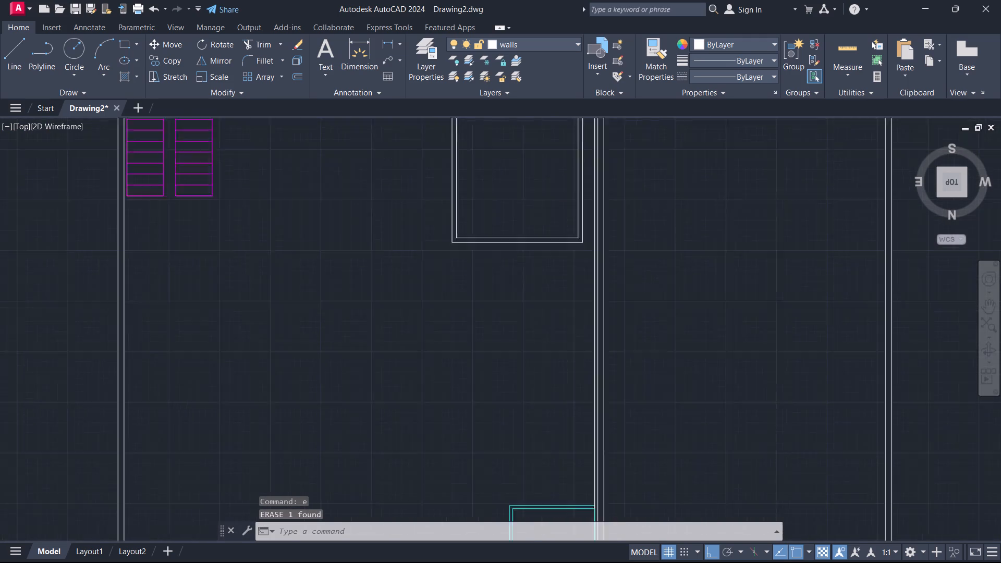
pyautogui.scroll(1, 572, 327)
pyautogui.click(628, 297)
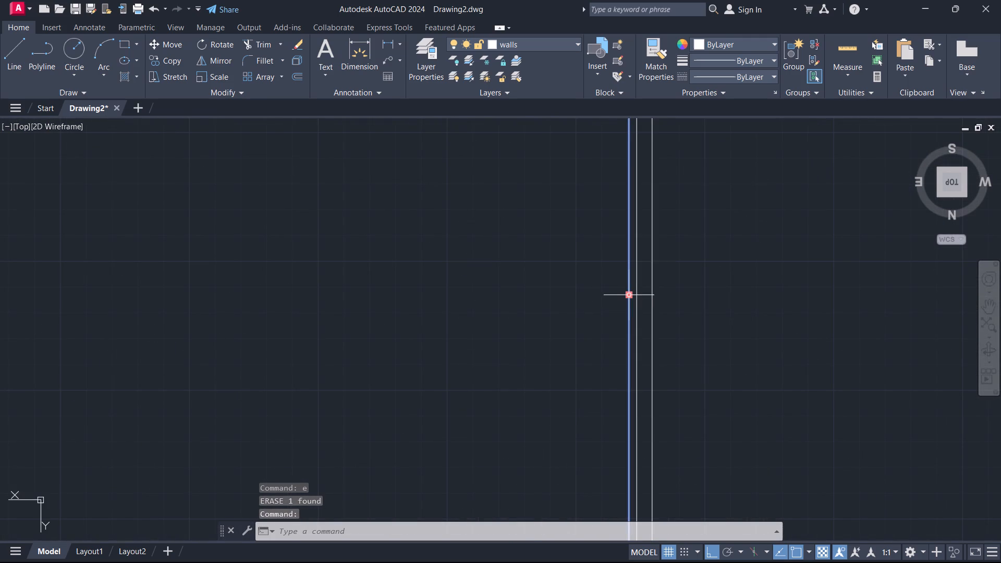
pyautogui.press('e')
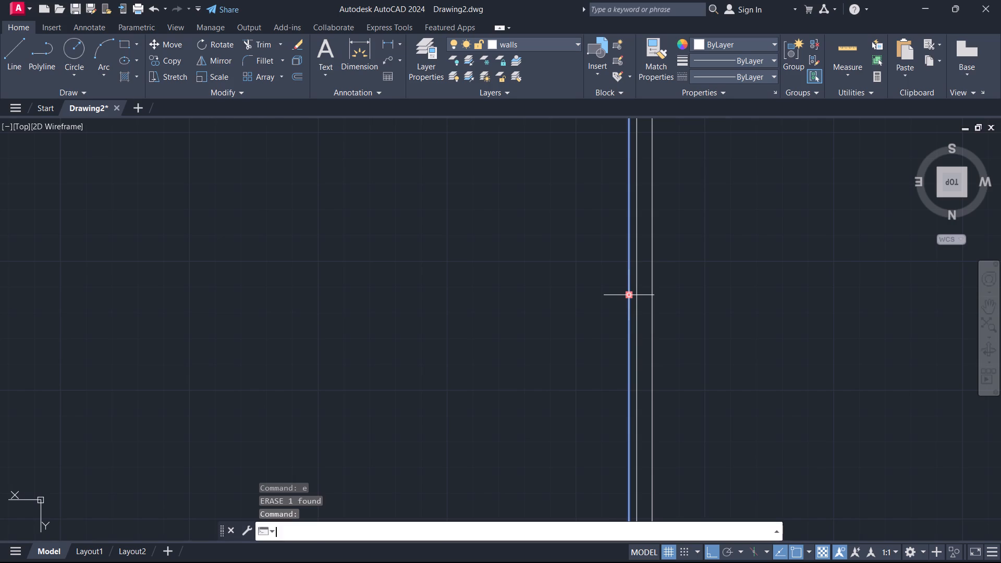
pyautogui.press('Return')
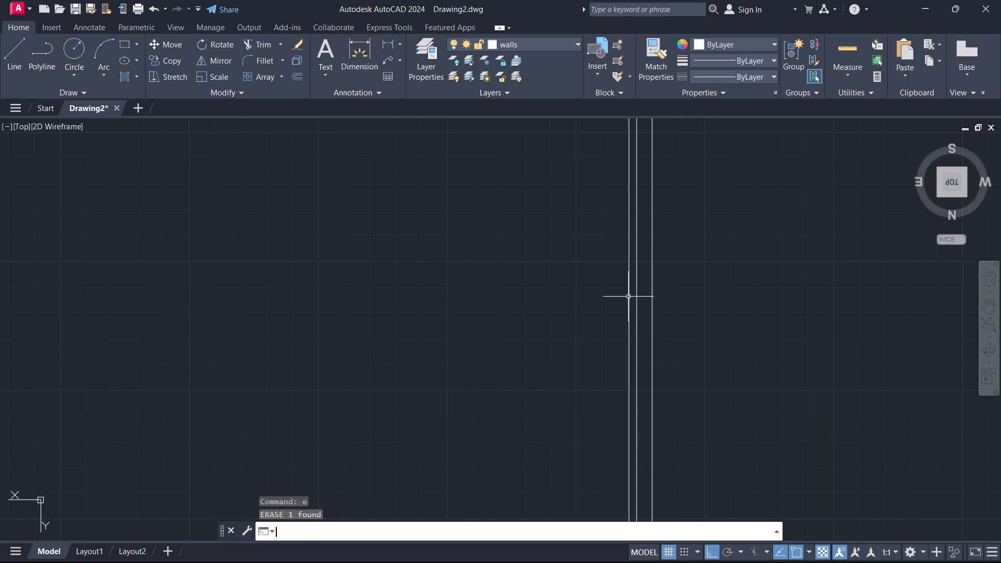
pyautogui.click(629, 296)
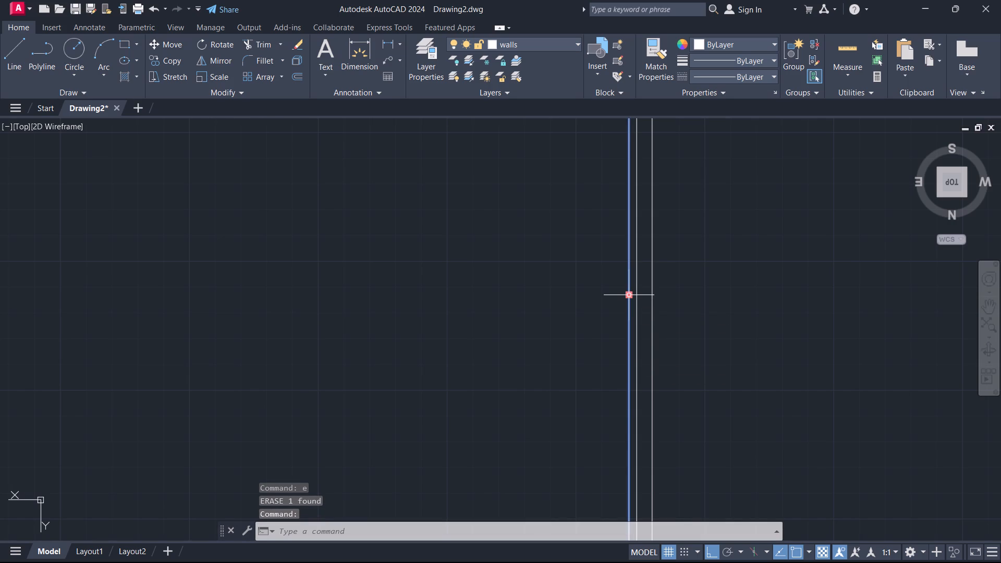
pyautogui.press('e')
pyautogui.press('Return')
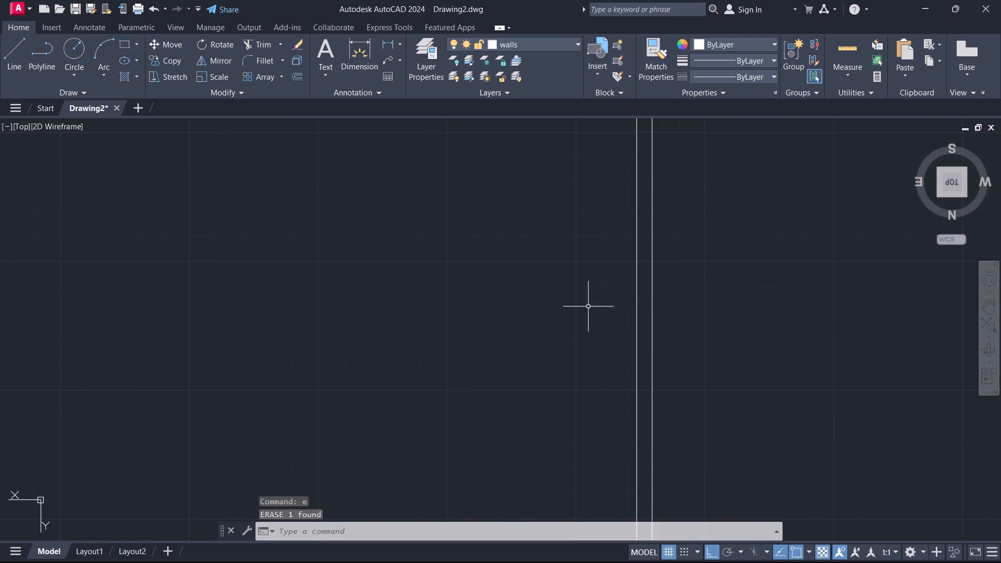
# Erase the first plan's old inner wall line along the bottom.
pyautogui.scroll(-3, 586, 307)
pyautogui.moveTo(559, 340); pyautogui.dragTo(560, 278, button='middle')
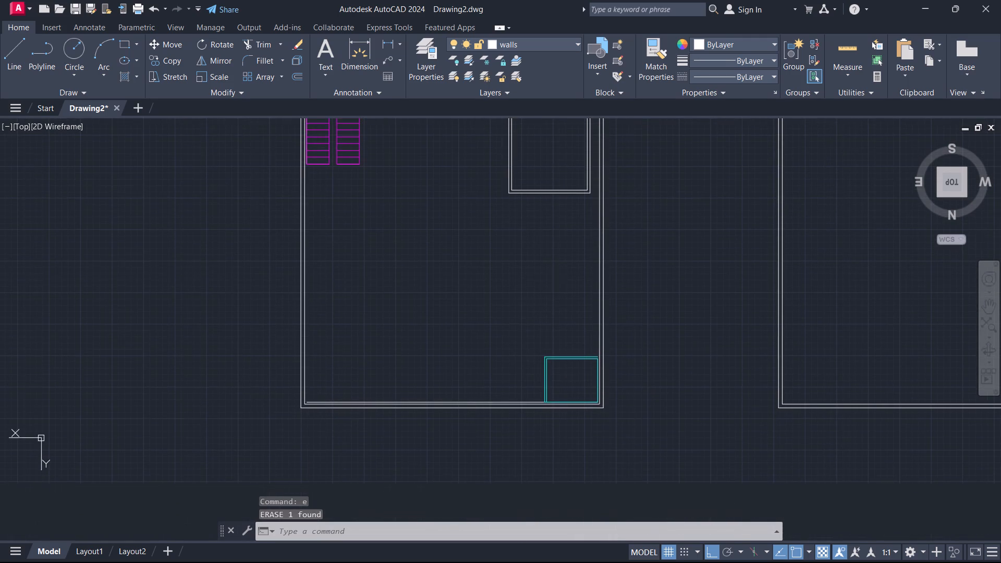
pyautogui.scroll(4, 453, 407)
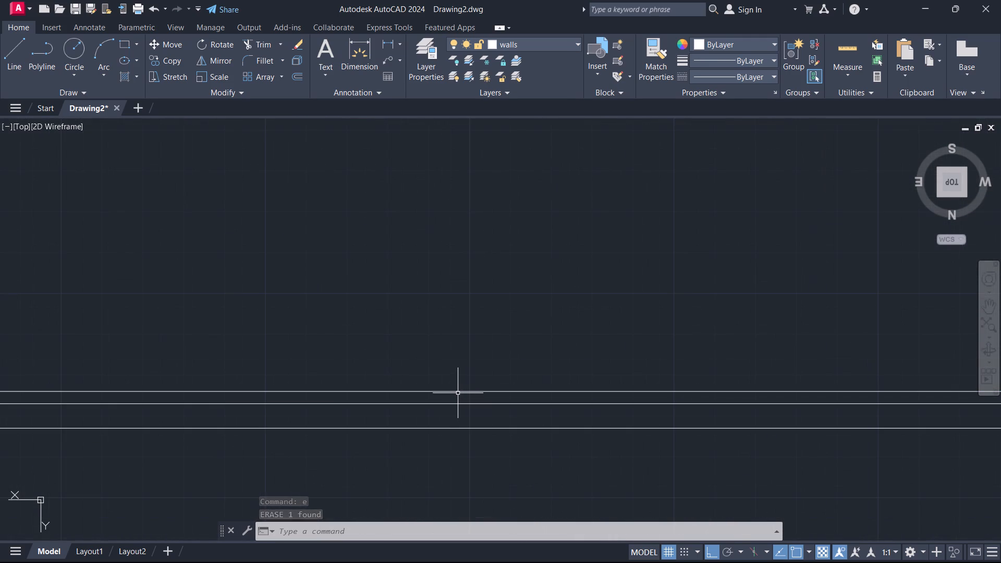
pyautogui.click(458, 391)
pyautogui.press('e')
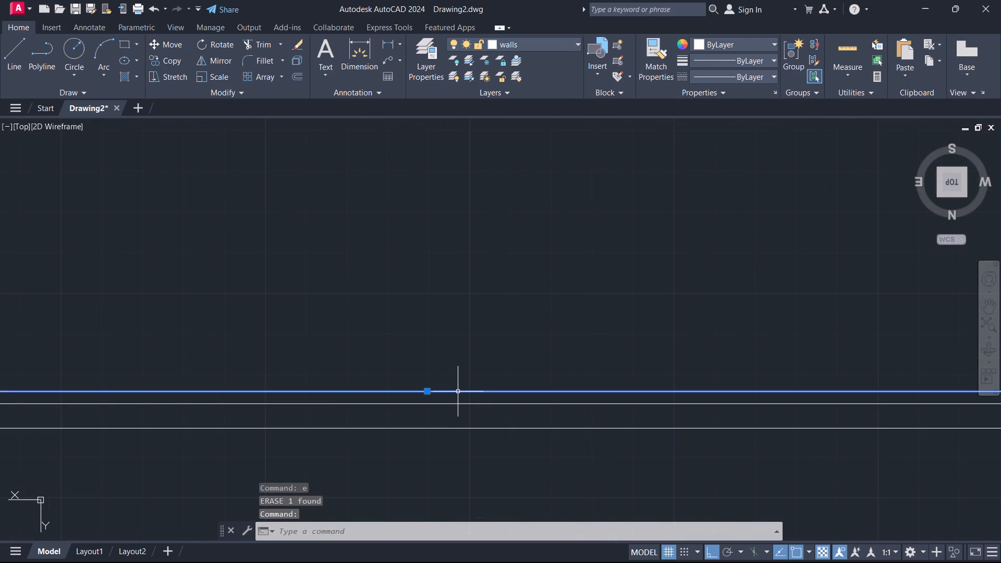
pyautogui.press('Return')
# Extend the cyan lift outline's wall-side vertical line up to its outer top line, closing the open corner.
pyautogui.scroll(-2, 455, 380)
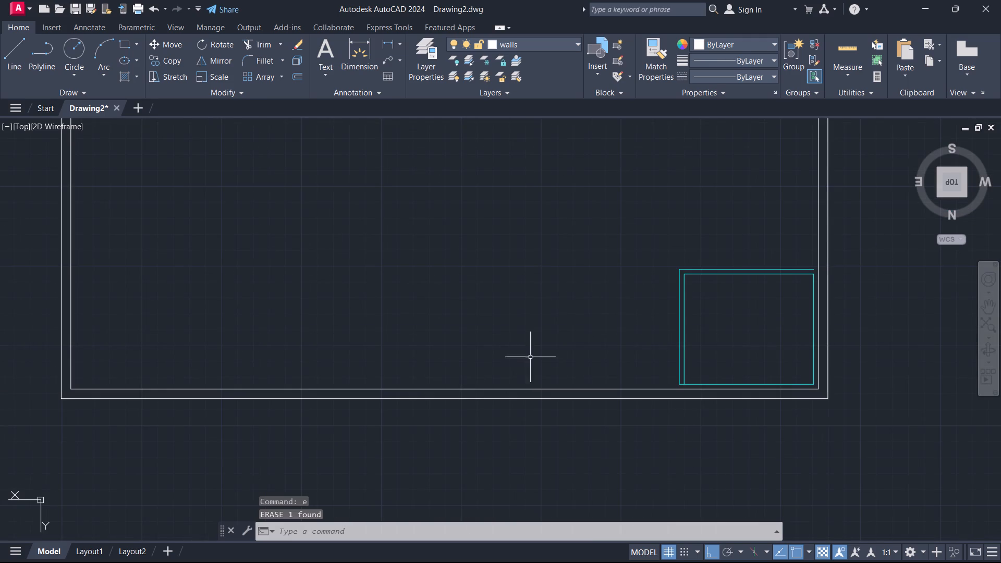
pyautogui.scroll(2, 723, 264)
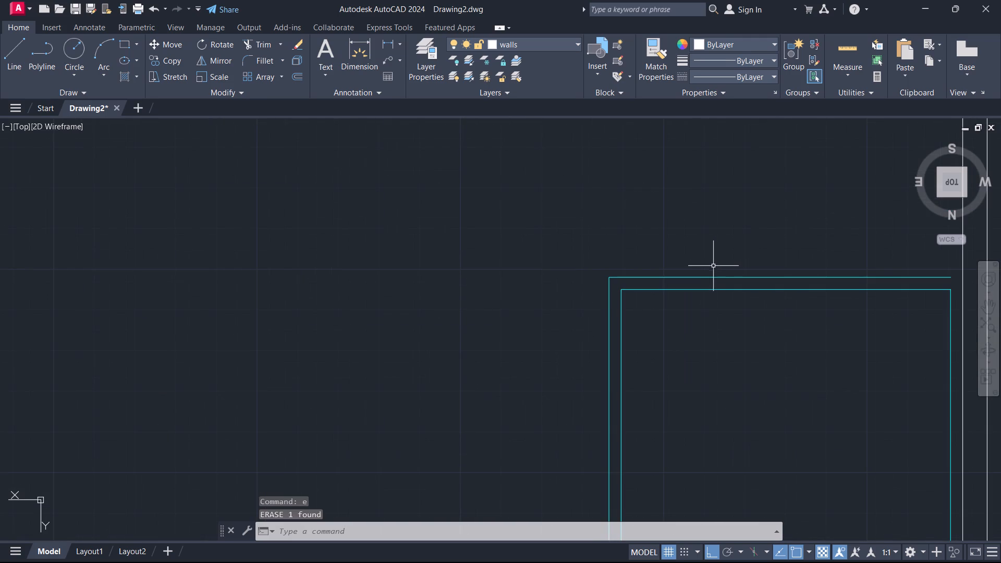
pyautogui.moveTo(710, 265); pyautogui.dragTo(506, 235, button='middle')
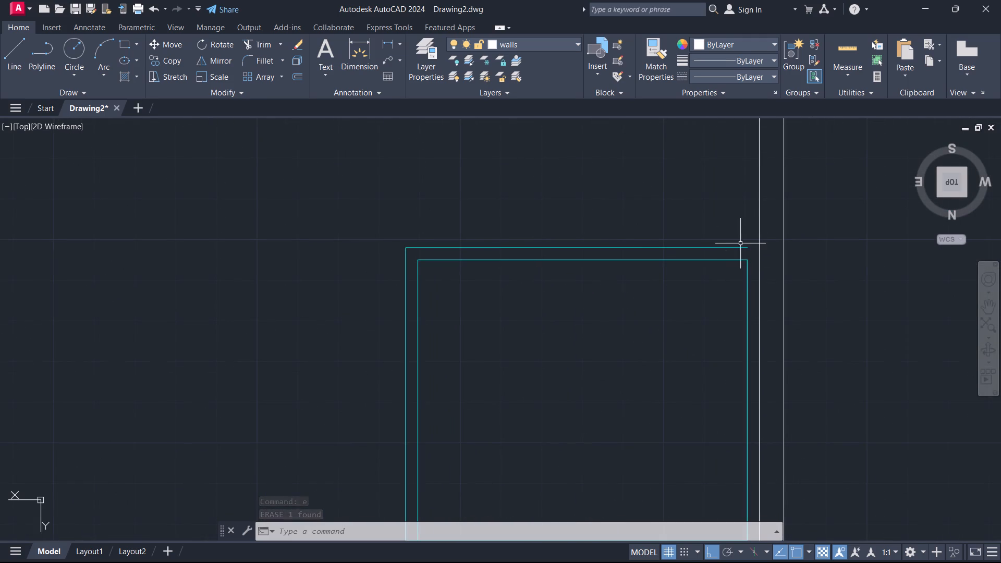
pyautogui.press('e')
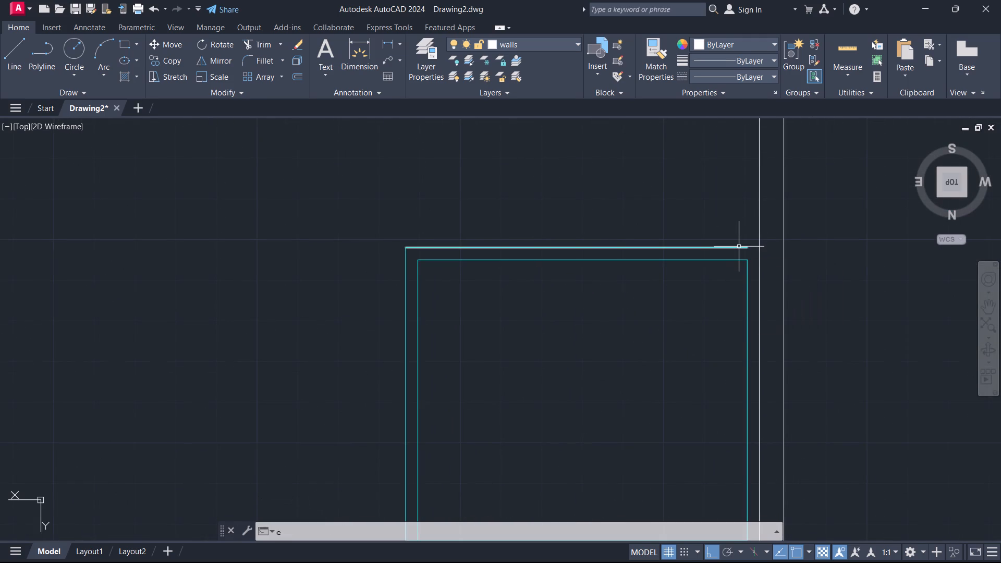
pyautogui.press('x')
pyautogui.press('Return')
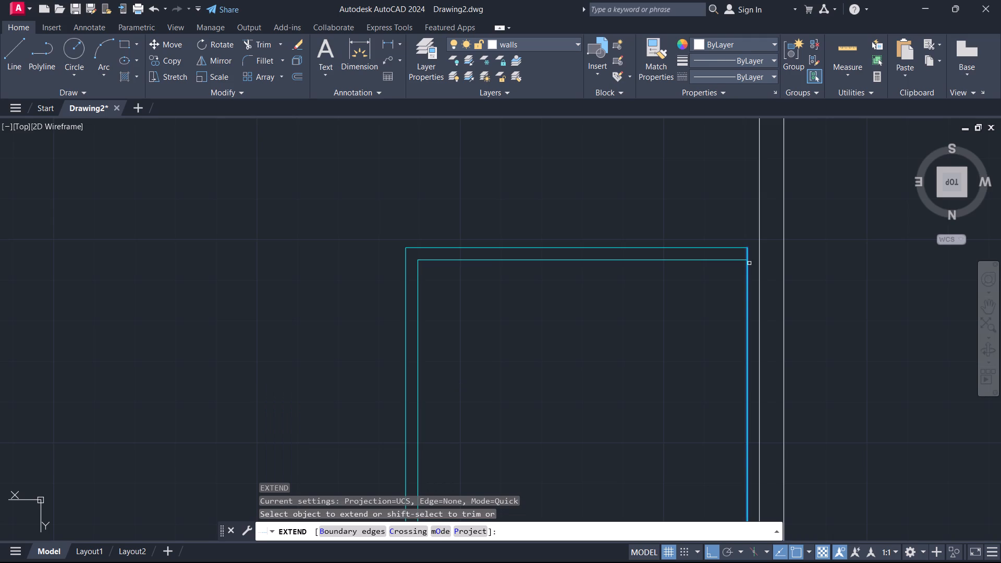
pyautogui.click(749, 263)
pyautogui.press('Escape')
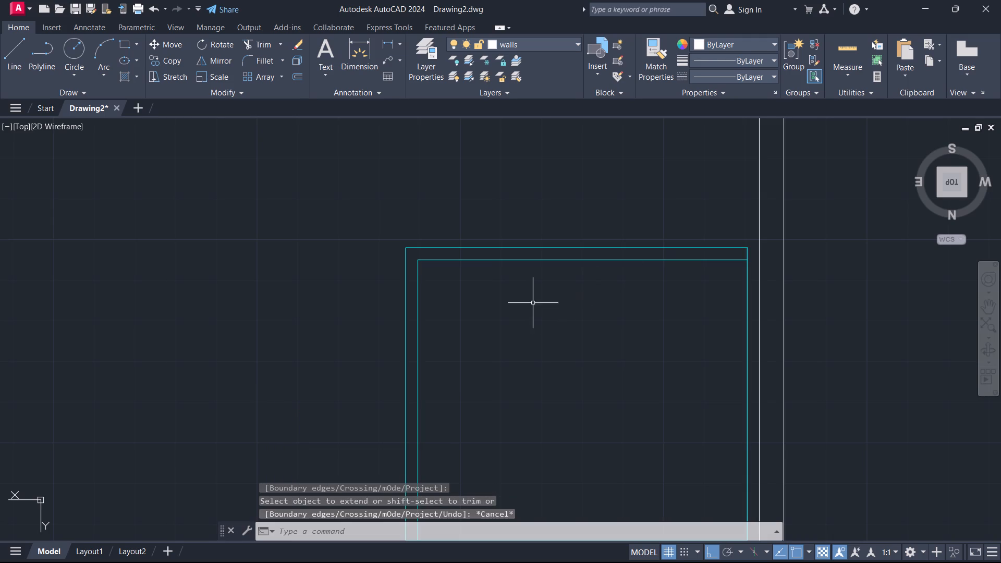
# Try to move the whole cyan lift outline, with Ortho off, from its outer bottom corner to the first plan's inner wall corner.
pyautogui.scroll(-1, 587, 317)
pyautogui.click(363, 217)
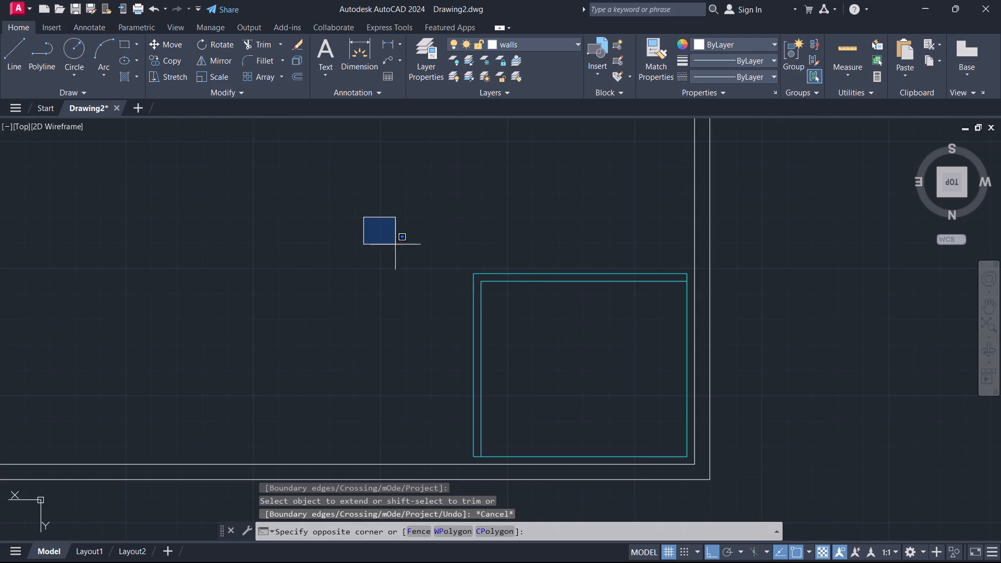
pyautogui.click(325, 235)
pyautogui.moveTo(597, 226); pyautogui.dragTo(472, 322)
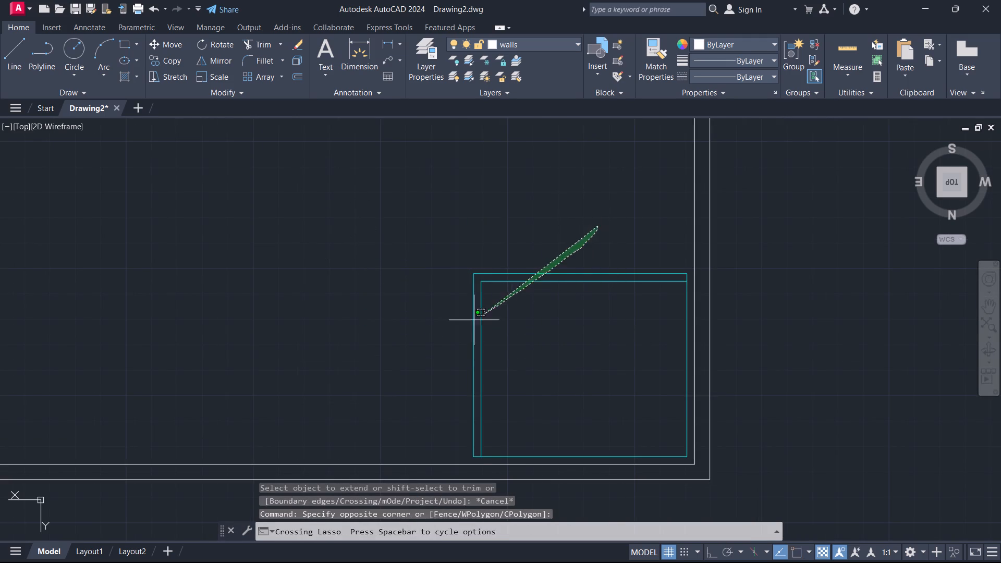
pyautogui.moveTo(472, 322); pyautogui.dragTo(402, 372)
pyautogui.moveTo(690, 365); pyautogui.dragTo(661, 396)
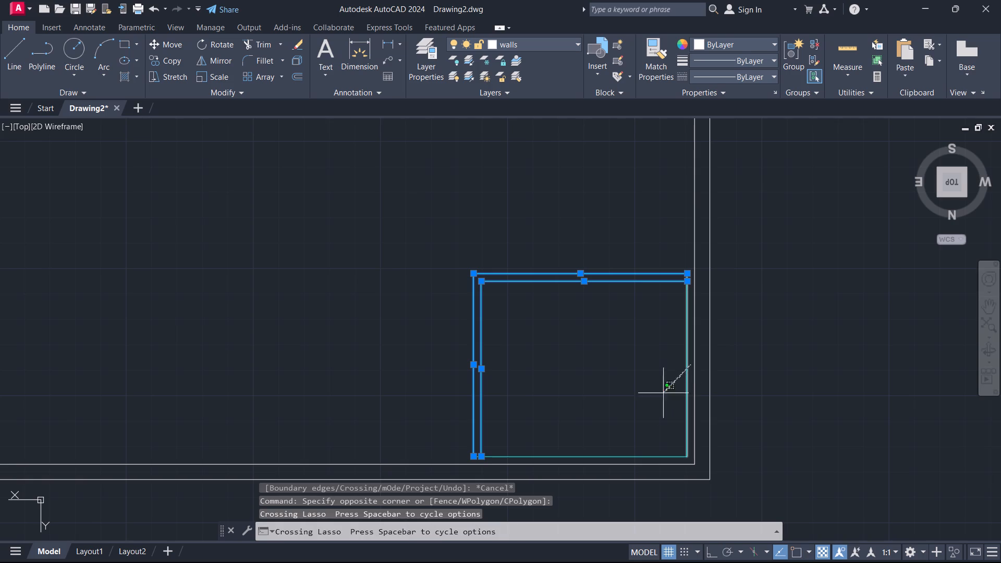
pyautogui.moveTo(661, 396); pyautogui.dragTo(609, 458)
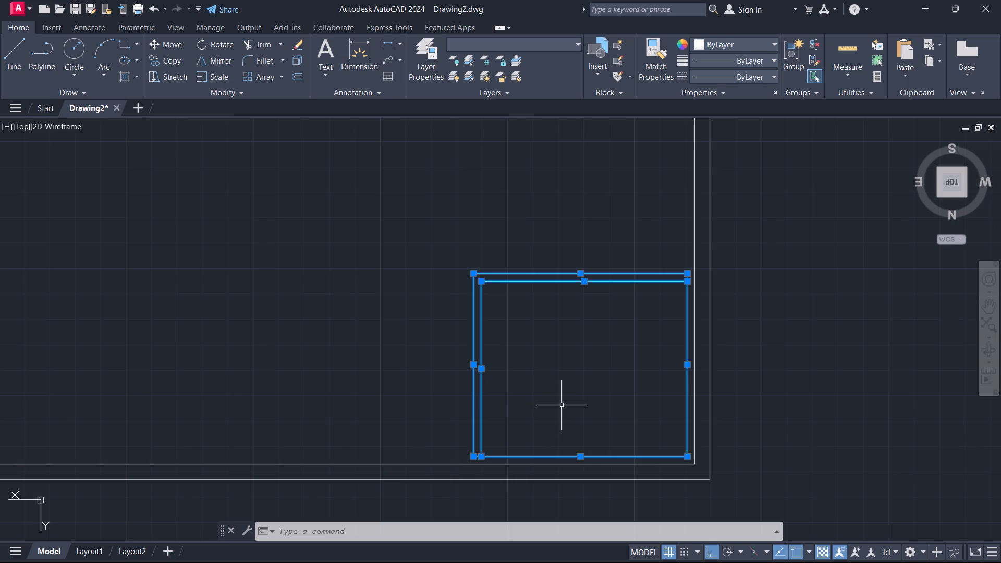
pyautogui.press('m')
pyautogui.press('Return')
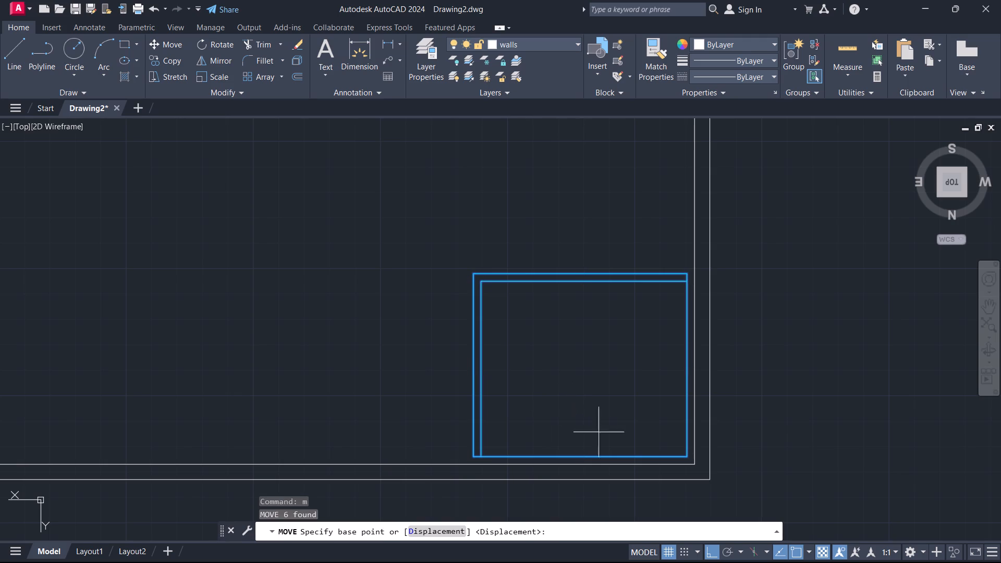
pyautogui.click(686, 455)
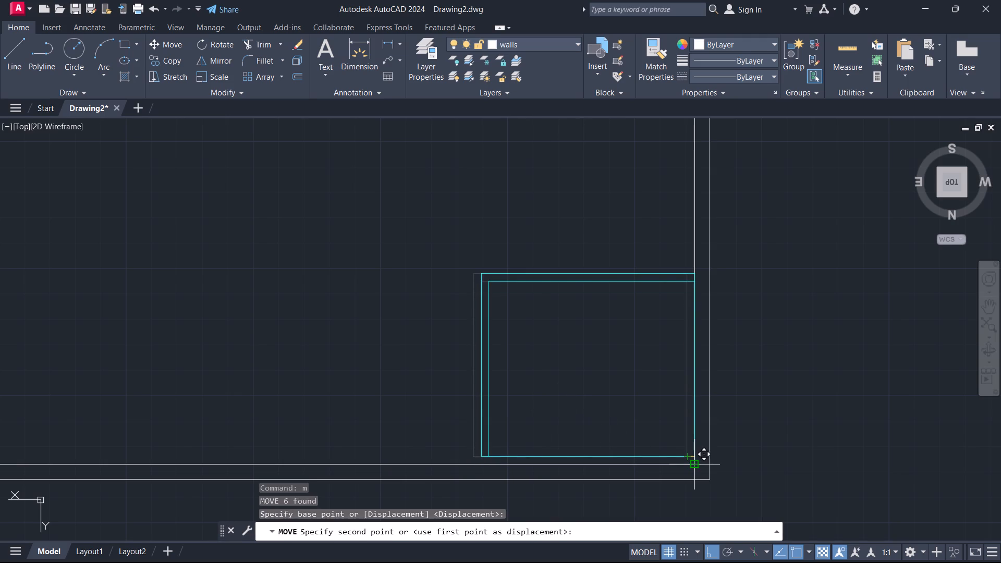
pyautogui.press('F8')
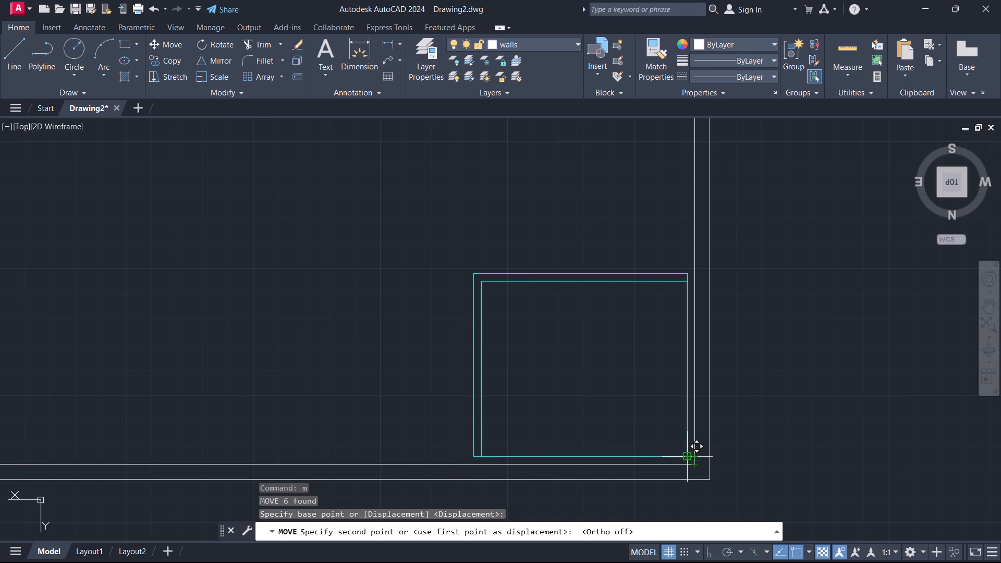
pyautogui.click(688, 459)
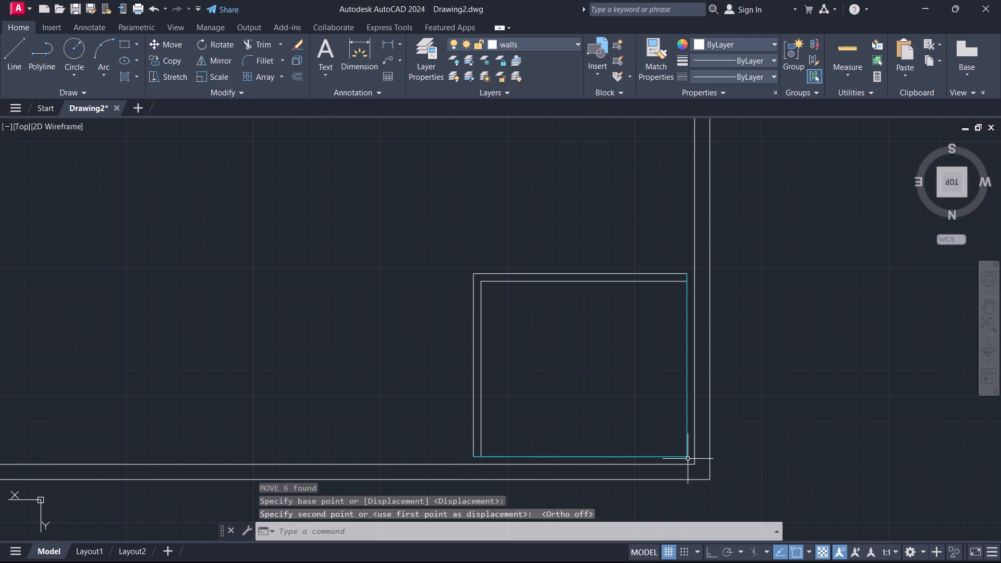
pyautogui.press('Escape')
# Assign the lift's four double wall lines along its top and room side to the lift layer.
pyautogui.moveTo(624, 251); pyautogui.dragTo(403, 370)
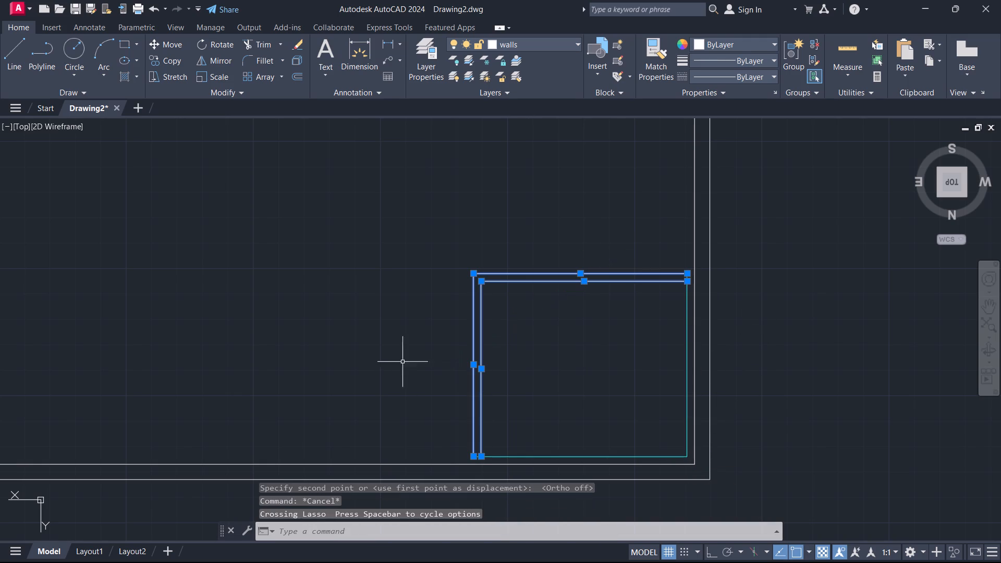
pyautogui.hotkey('ctrl', '1')
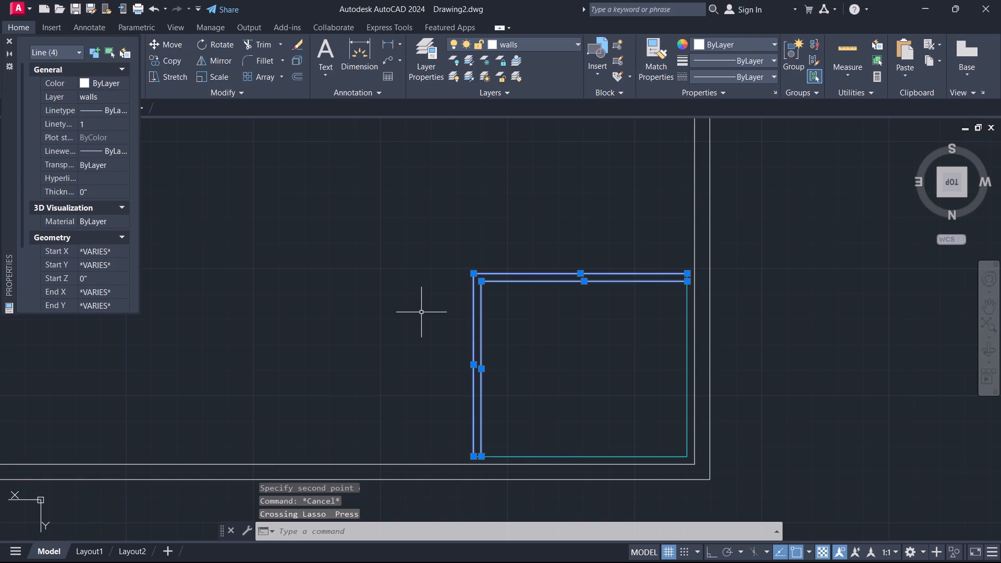
pyautogui.click(103, 94)
pyautogui.click(103, 94)
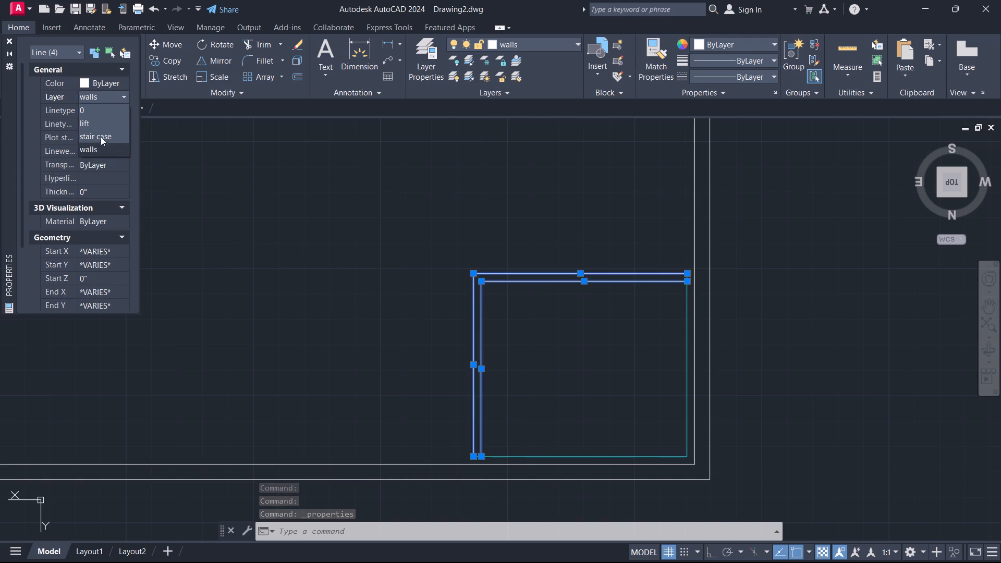
pyautogui.click(99, 126)
pyautogui.press('Escape')
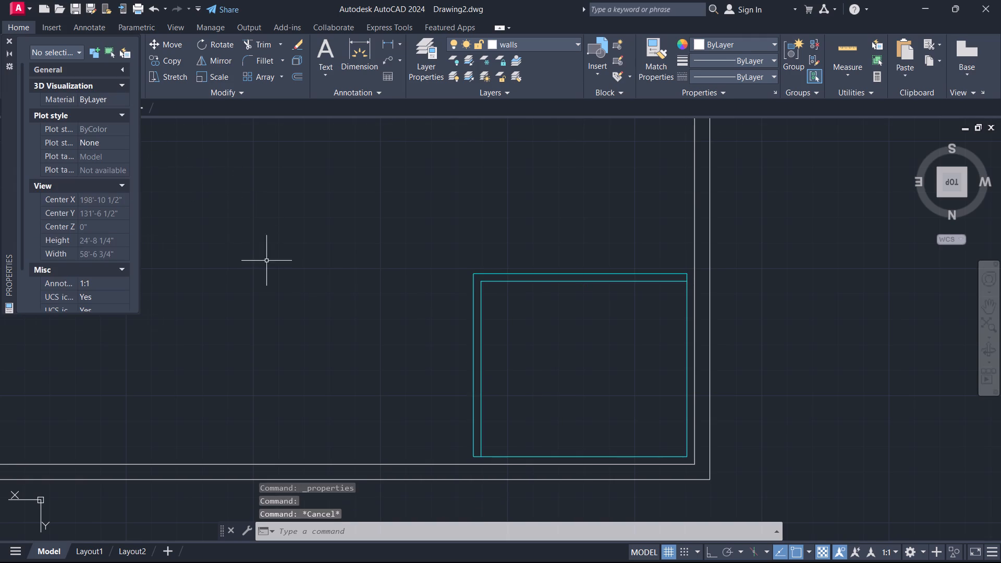
pyautogui.scroll(-3, 268, 263)
pyautogui.moveTo(260, 262); pyautogui.dragTo(525, 364, button='middle')
pyautogui.scroll(1, 379, 262)
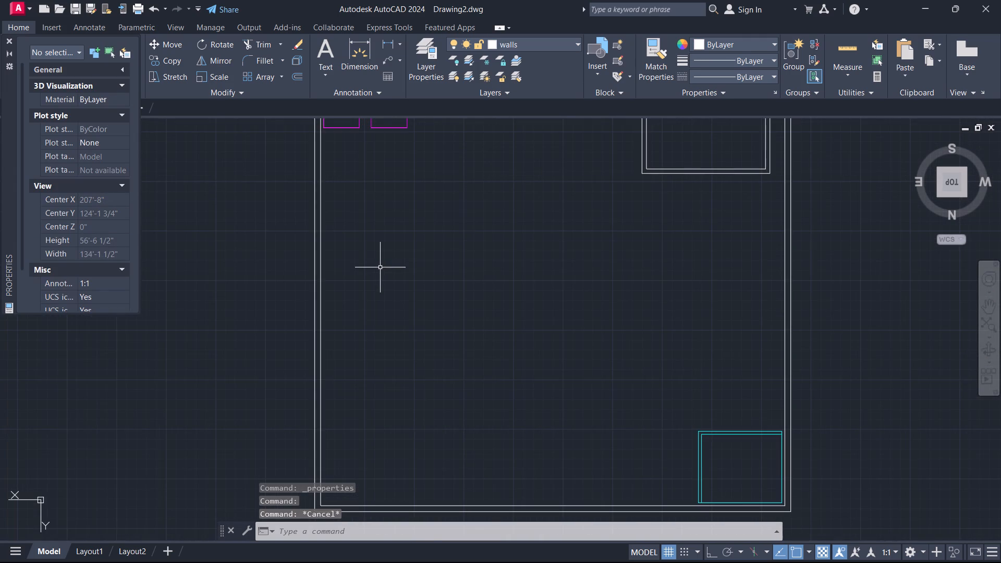
pyautogui.moveTo(377, 262); pyautogui.dragTo(374, 483, button='middle')
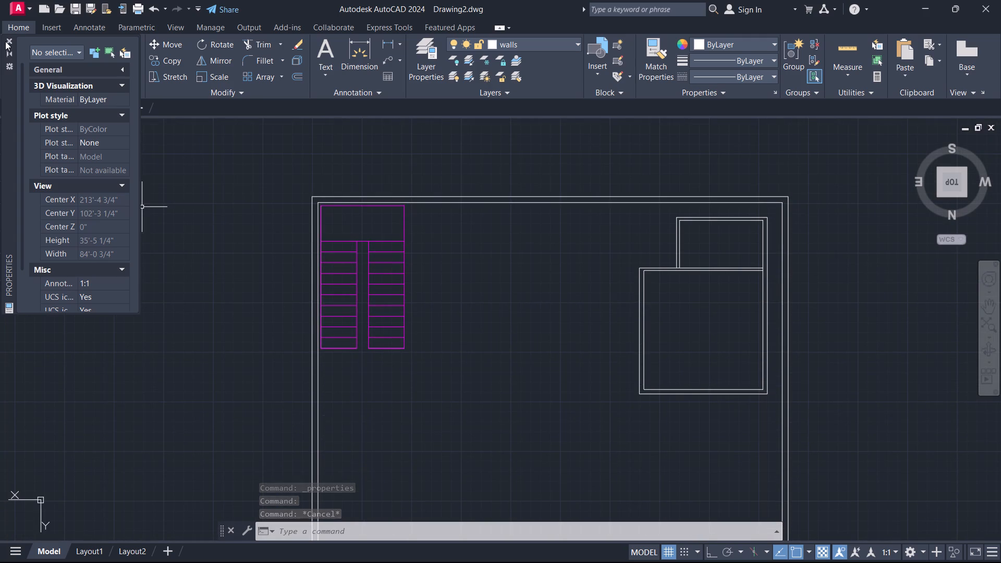
pyautogui.click(5, 41)
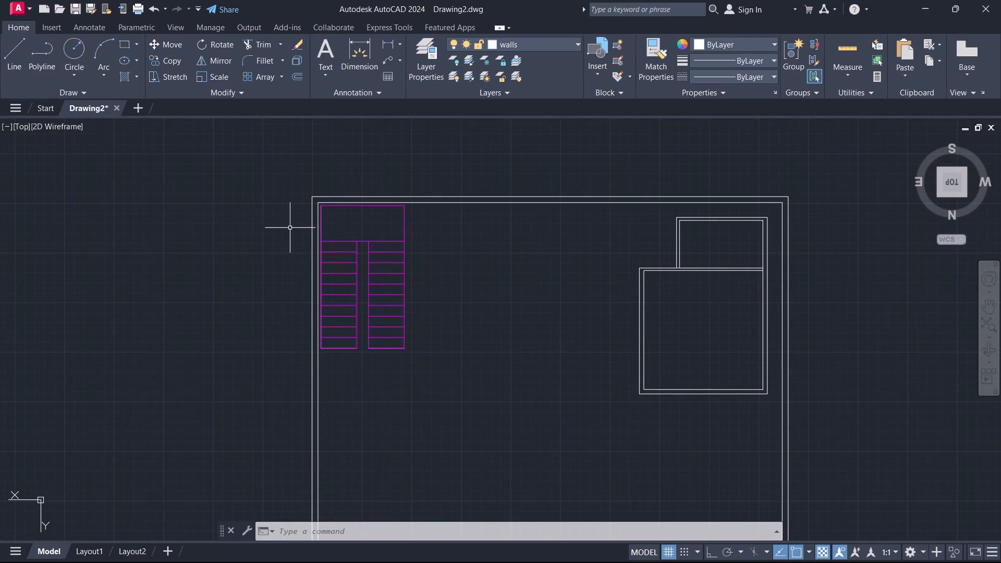
# Move the entire magenta staircase so its outer top corner meets the first plan's inner wall corner.
pyautogui.scroll(2, 323, 212)
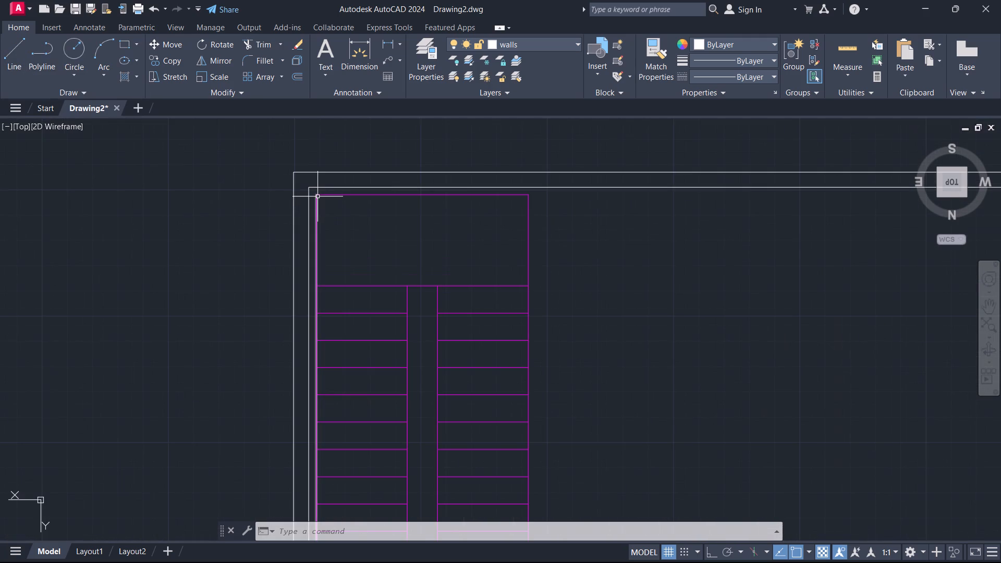
pyautogui.moveTo(553, 231); pyautogui.dragTo(413, 314)
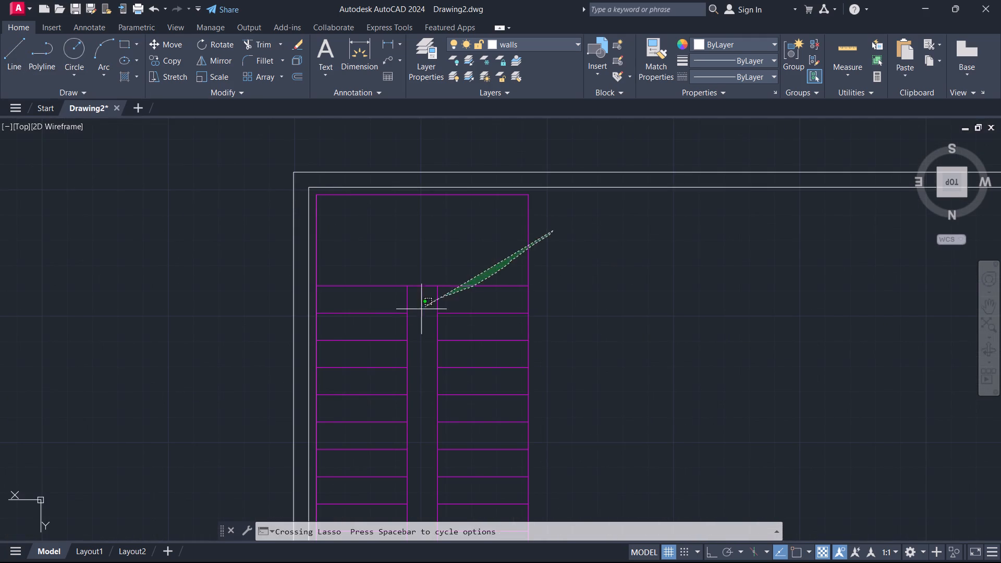
pyautogui.moveTo(413, 314); pyautogui.dragTo(380, 350)
pyautogui.click(543, 264)
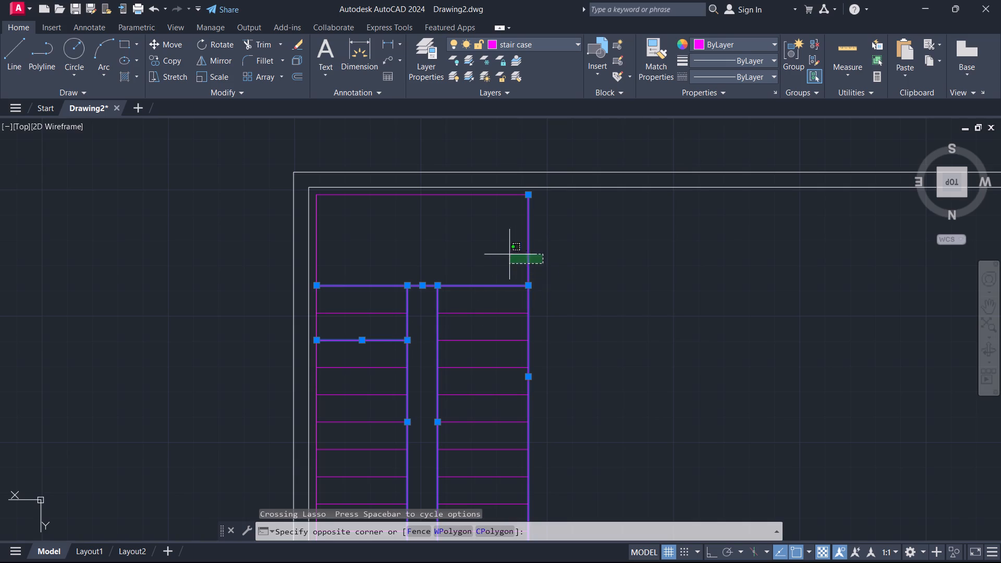
pyautogui.scroll(-1, 358, 385)
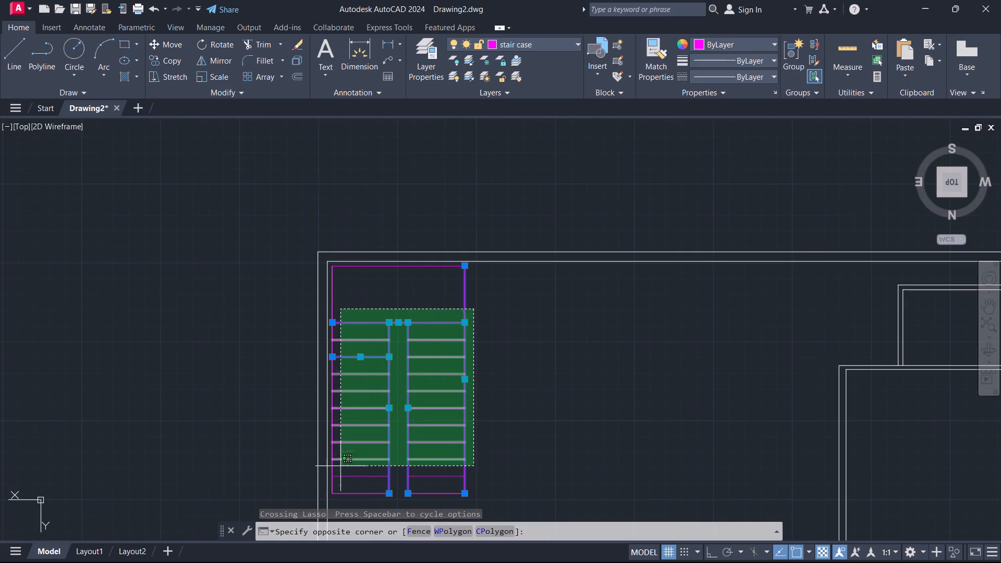
pyautogui.click(343, 501)
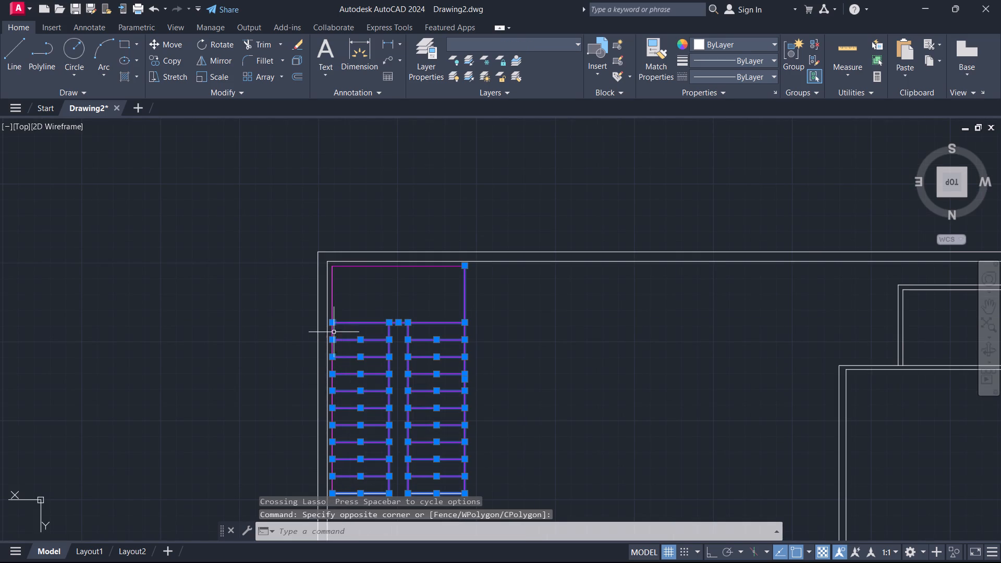
pyautogui.click(332, 310)
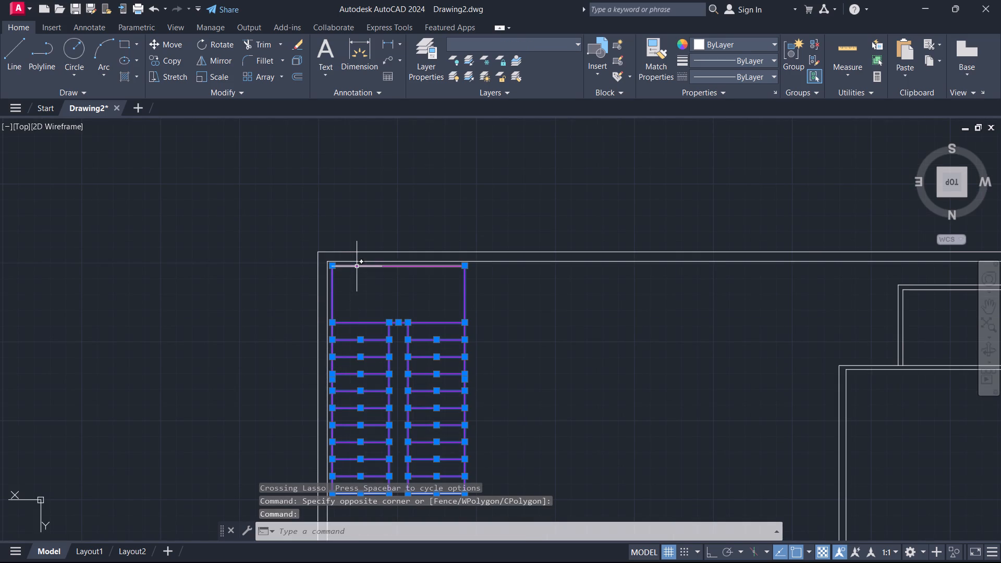
pyautogui.click(357, 266)
pyautogui.press('m')
pyautogui.press('Return')
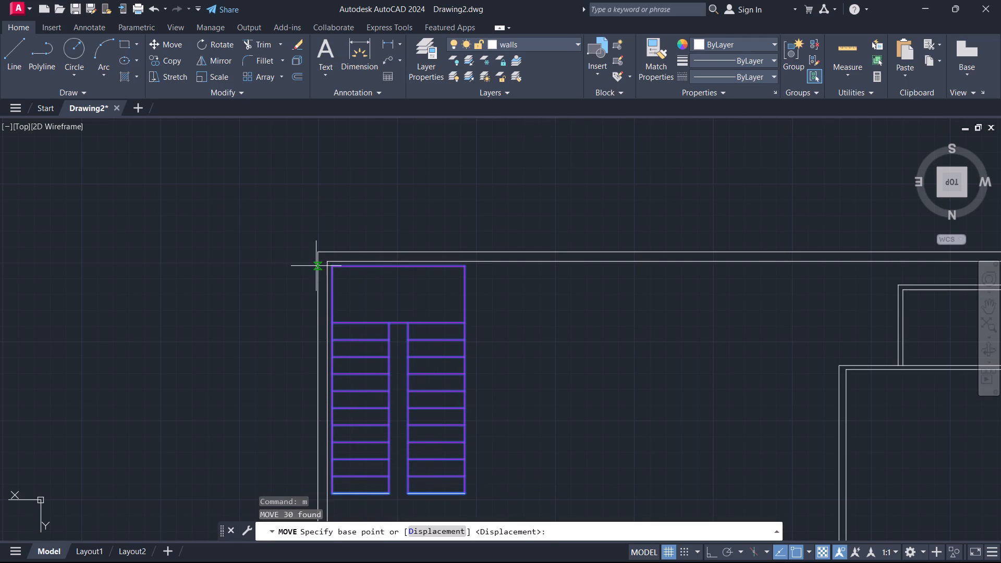
pyautogui.scroll(3, 336, 260)
pyautogui.click(313, 293)
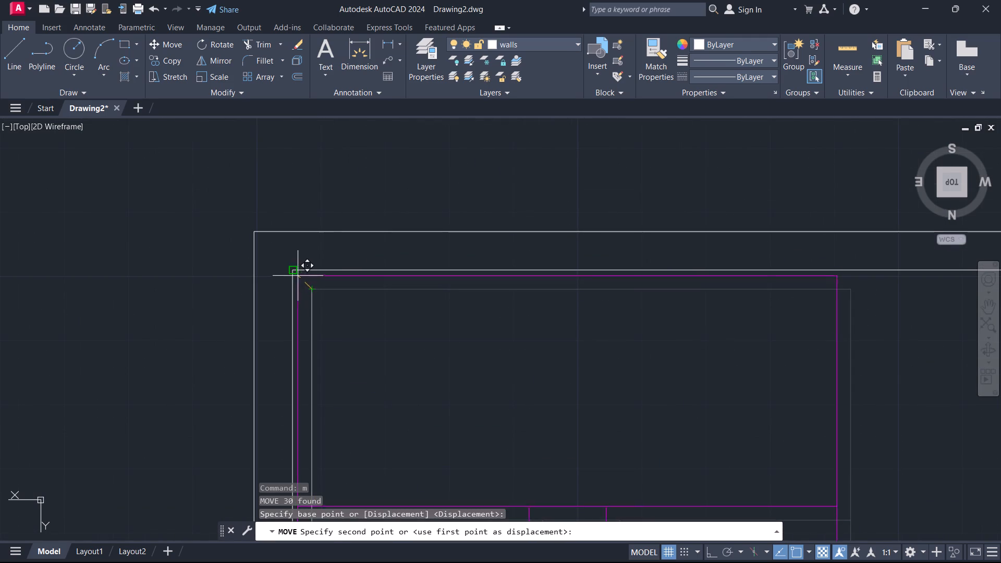
pyautogui.click(295, 271)
pyautogui.press('Escape')
# Erase the leftover old inner wall line running through the staircase beside the exterior wall.
pyautogui.scroll(-1, 335, 311)
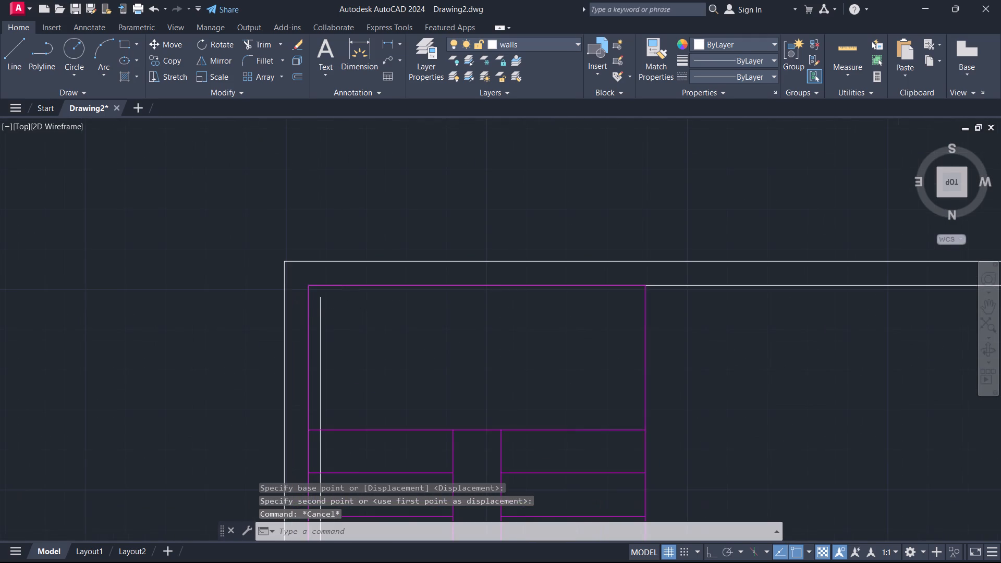
pyautogui.scroll(-1, 335, 311)
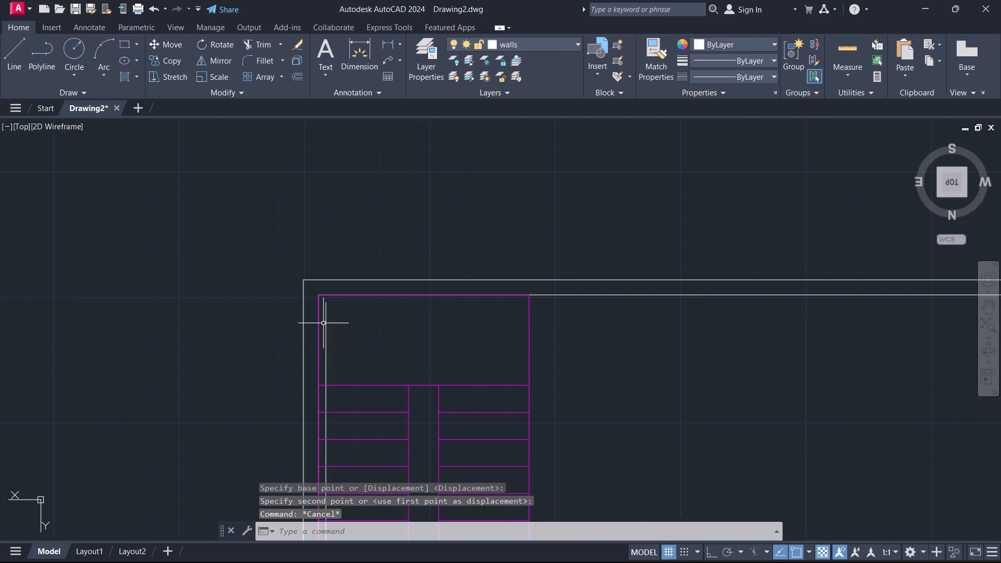
pyautogui.click(324, 323)
pyautogui.press('e')
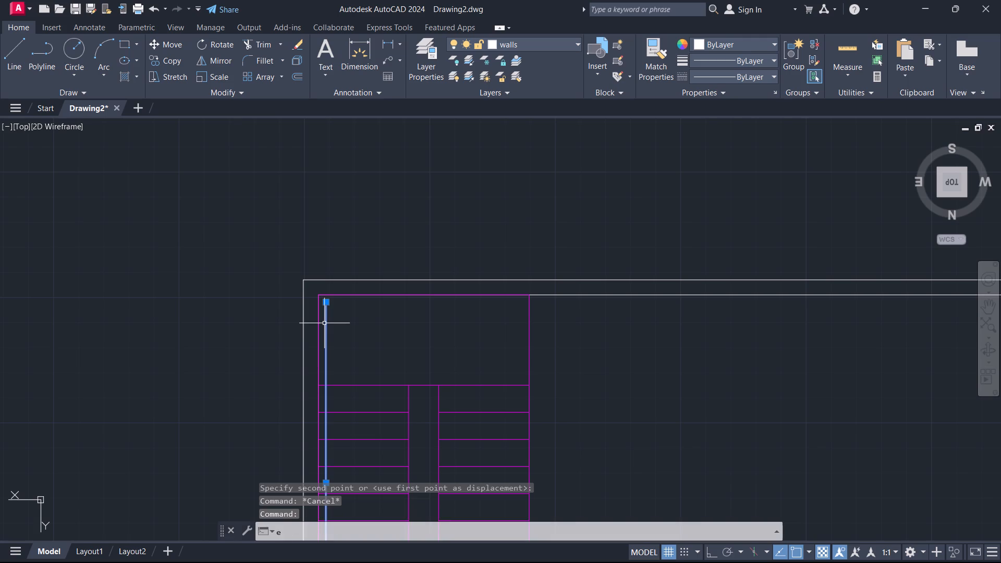
pyautogui.press('Return')
# Move the first plan's two joined white rooms 3" horizontally toward the adjacent side exterior wall, with Ortho on.
pyautogui.scroll(-4, 326, 324)
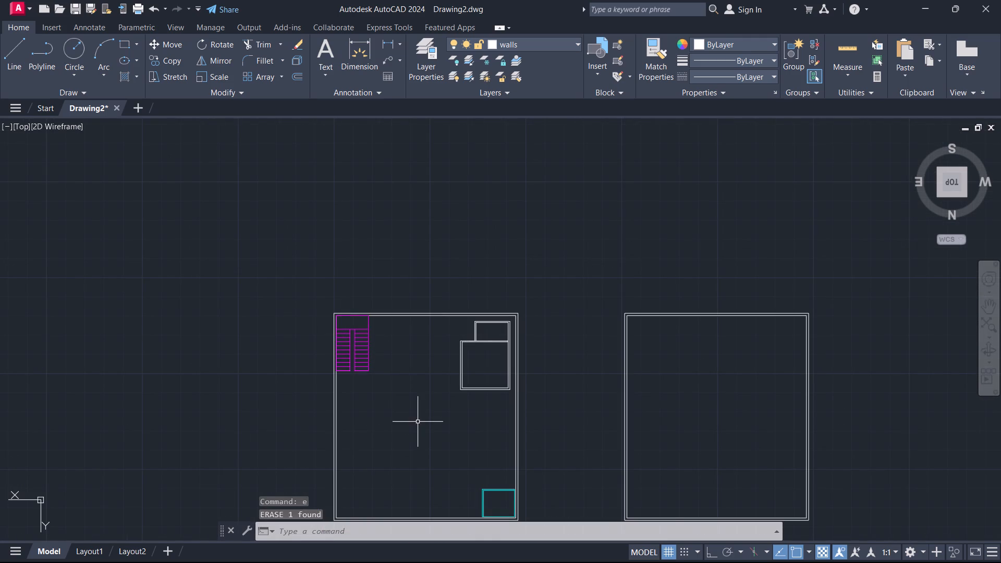
pyautogui.moveTo(425, 419); pyautogui.dragTo(406, 386, button='middle')
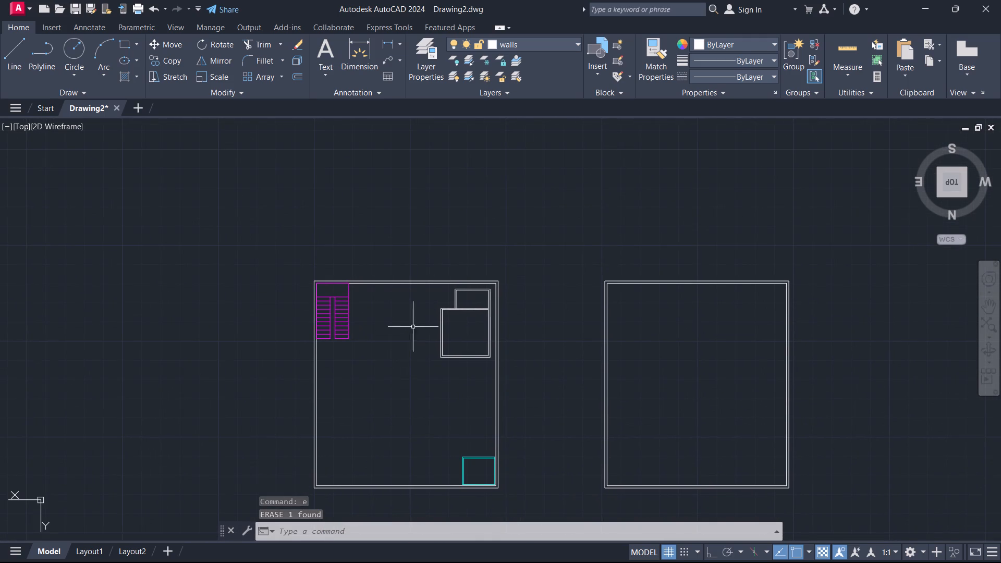
pyautogui.scroll(3, 426, 315)
pyautogui.click(435, 205)
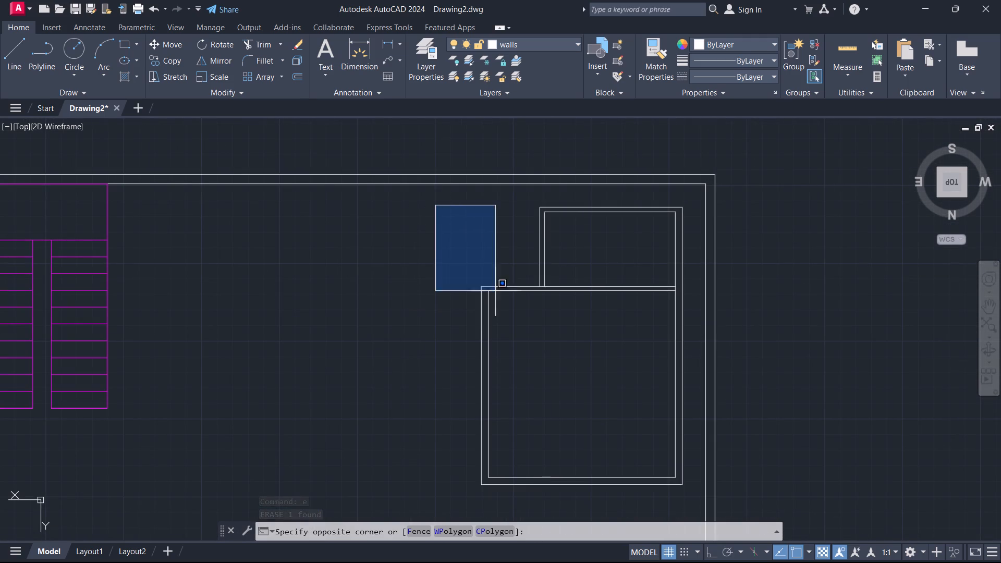
pyautogui.click(690, 497)
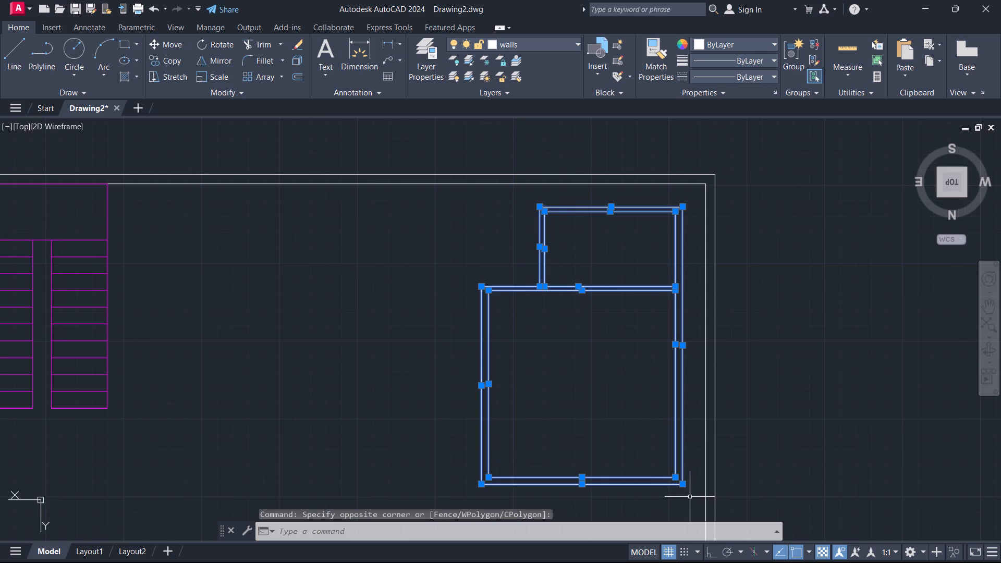
pyautogui.press('m')
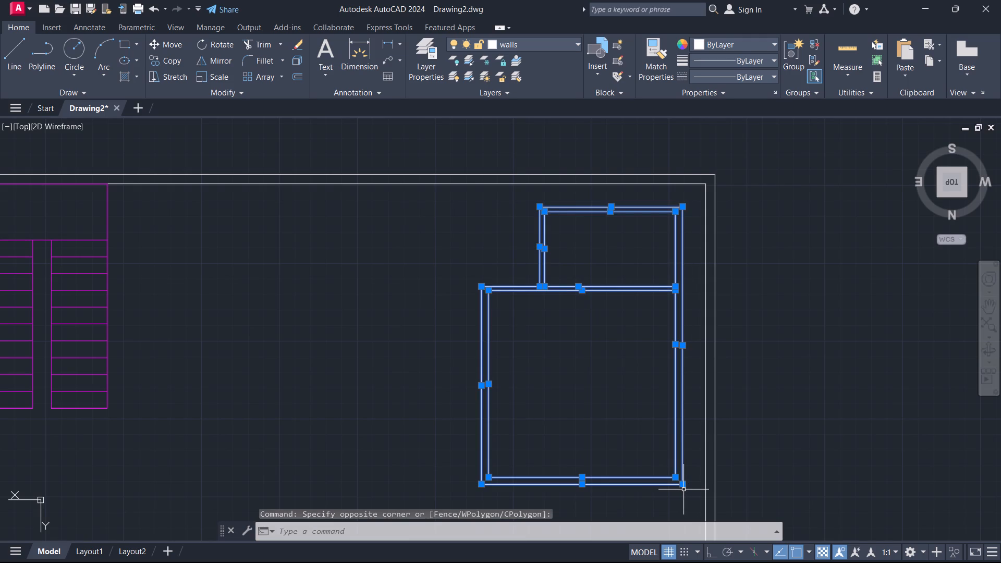
pyautogui.press('Return')
pyautogui.click(683, 489)
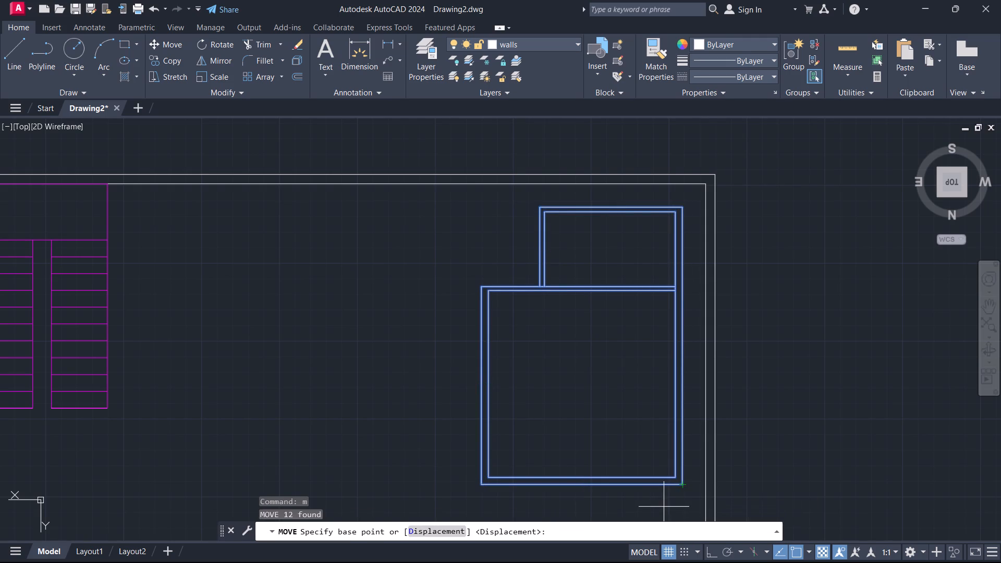
pyautogui.click(686, 483)
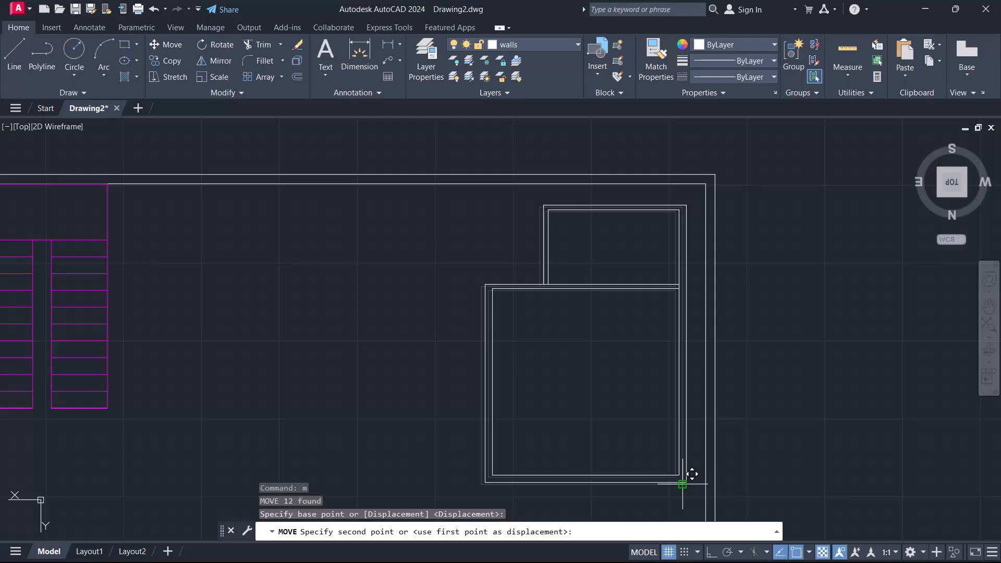
pyautogui.press('F8')
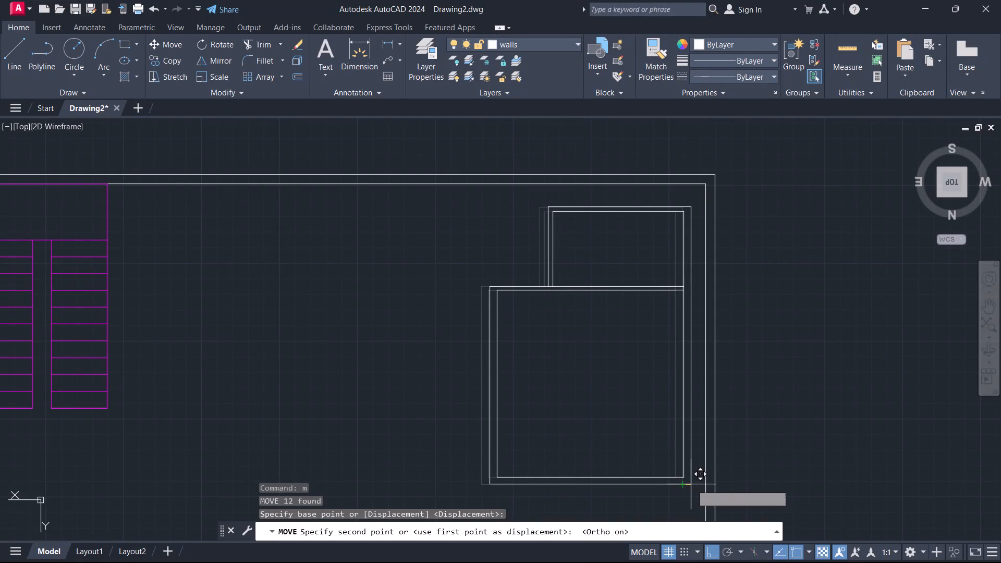
pyautogui.press('3')
pyautogui.press('Return')
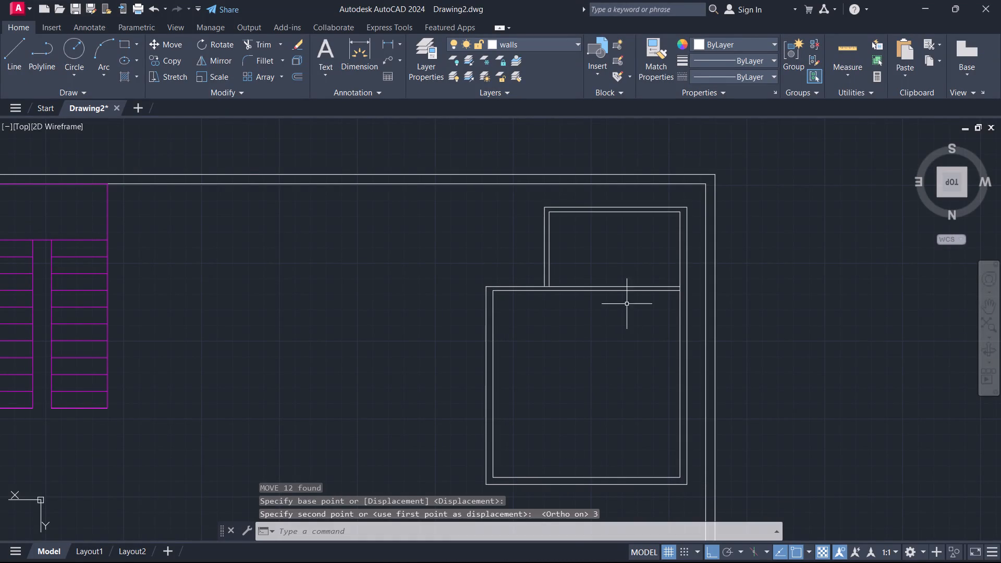
# Move all the wall lines of the two joined rooms 3" vertically toward the first plan's top exterior wall.
pyautogui.press('space')
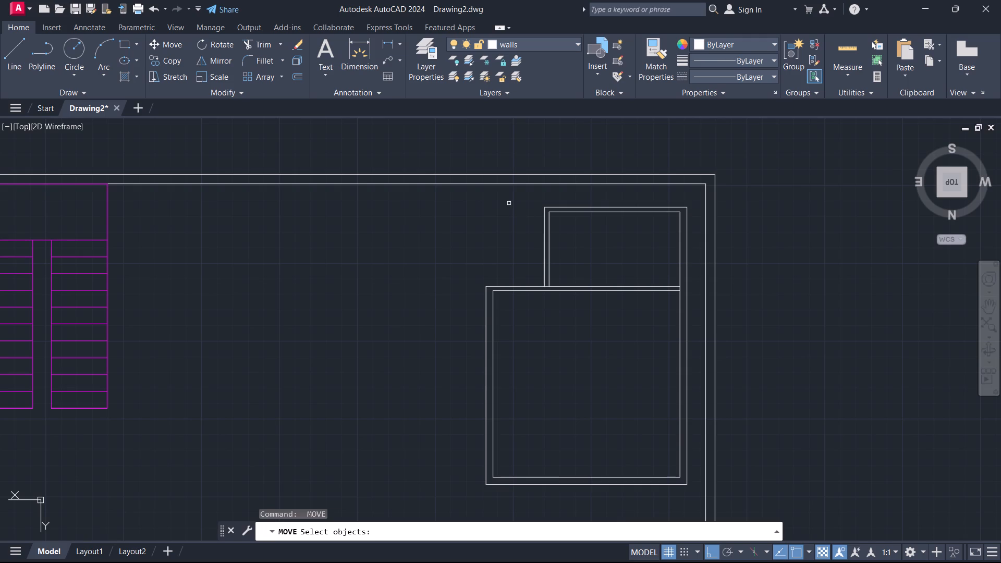
pyautogui.moveTo(504, 196); pyautogui.dragTo(507, 201)
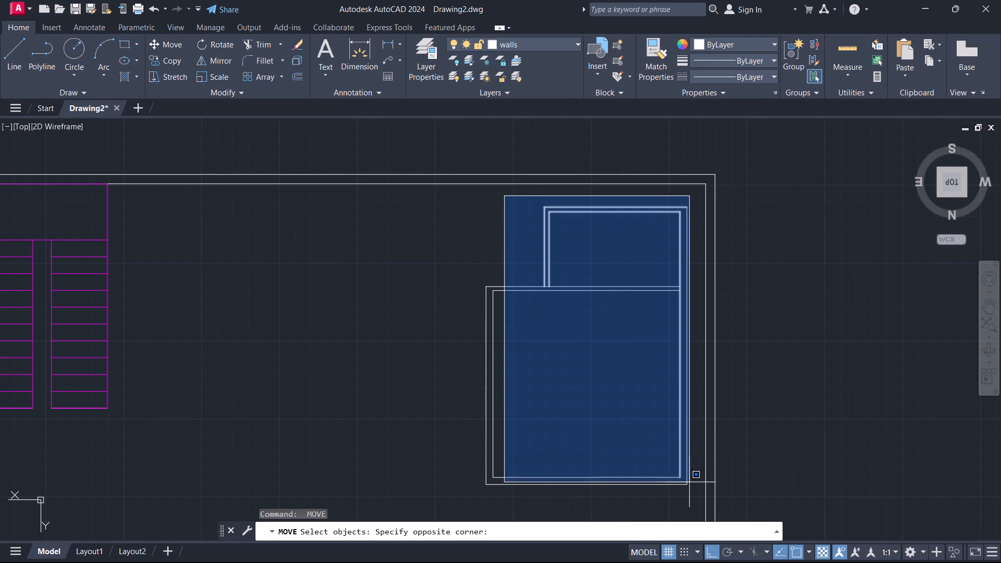
pyautogui.click(691, 496)
pyautogui.moveTo(548, 426); pyautogui.dragTo(456, 444)
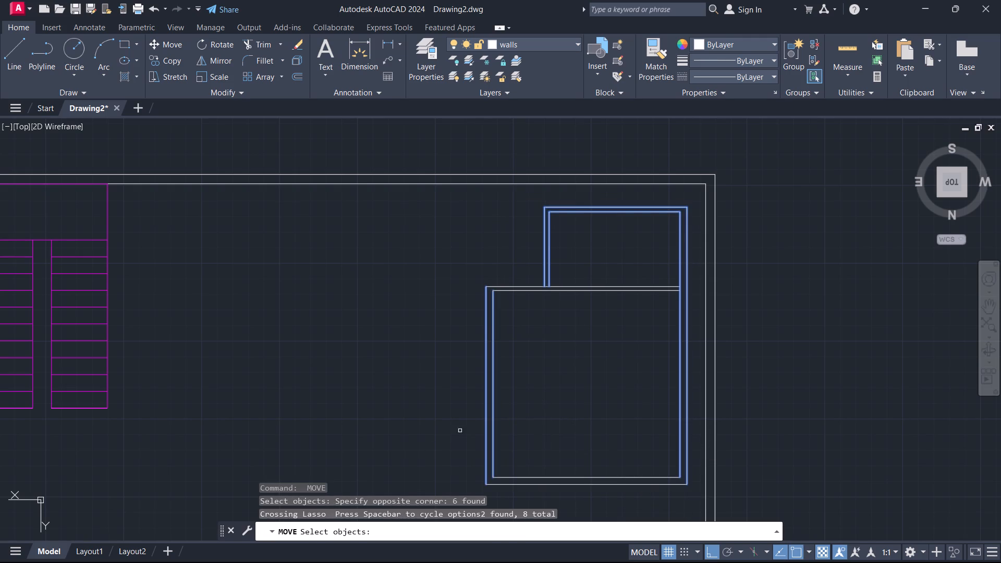
pyautogui.moveTo(573, 442); pyautogui.dragTo(578, 493)
pyautogui.click(588, 447)
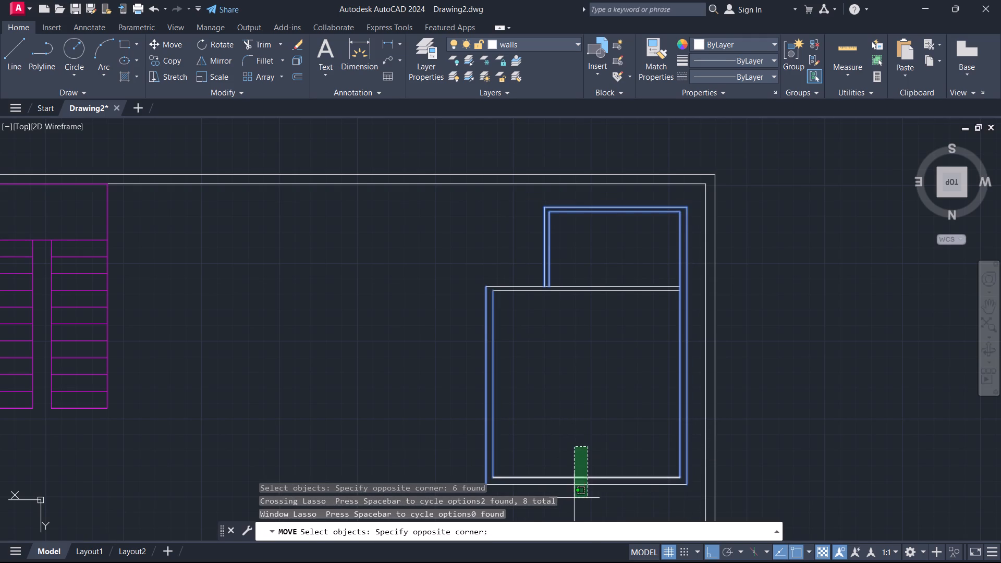
pyautogui.click(574, 499)
pyautogui.click(622, 266)
pyautogui.click(560, 357)
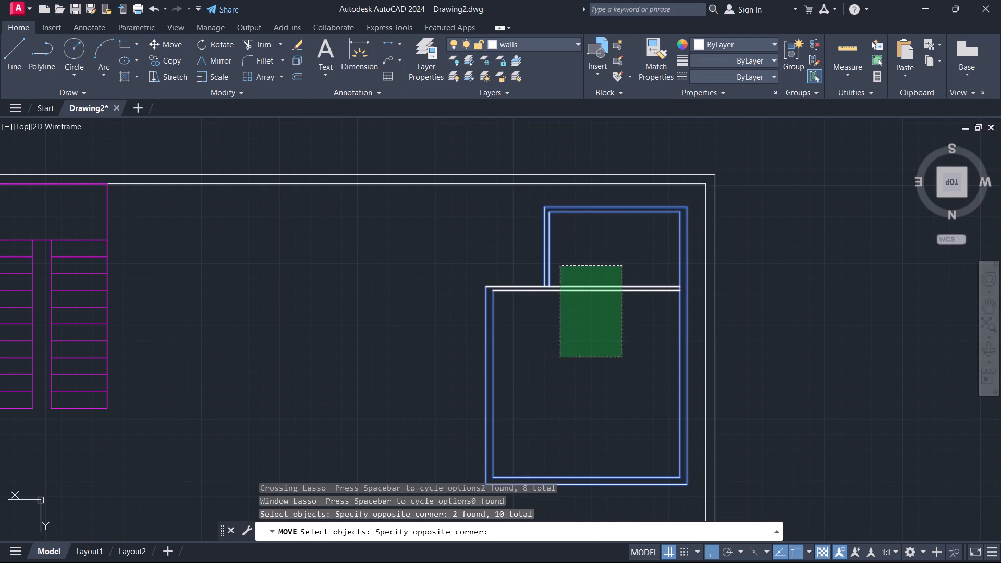
pyautogui.press('m')
pyautogui.press('Return')
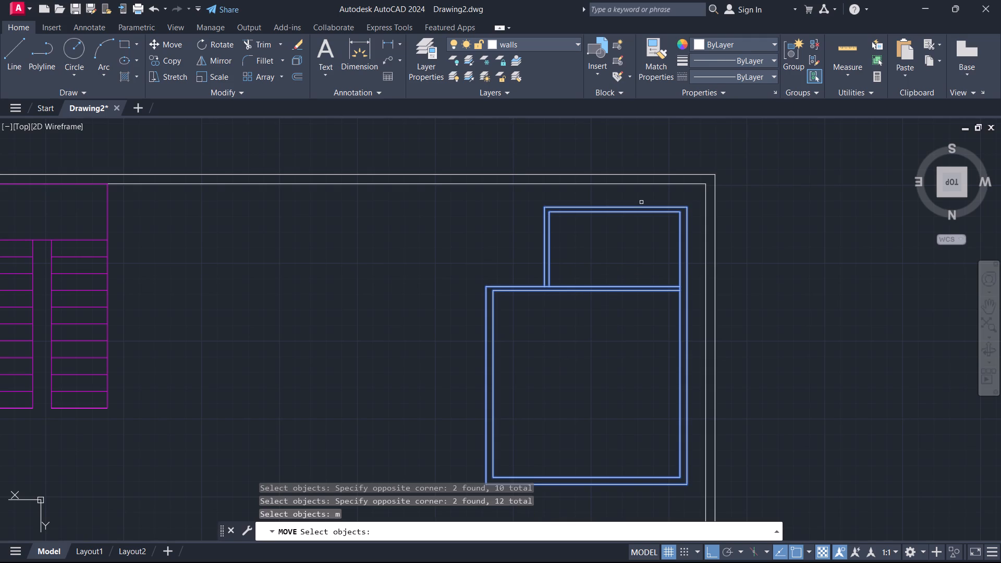
pyautogui.press('Return')
pyautogui.click(686, 208)
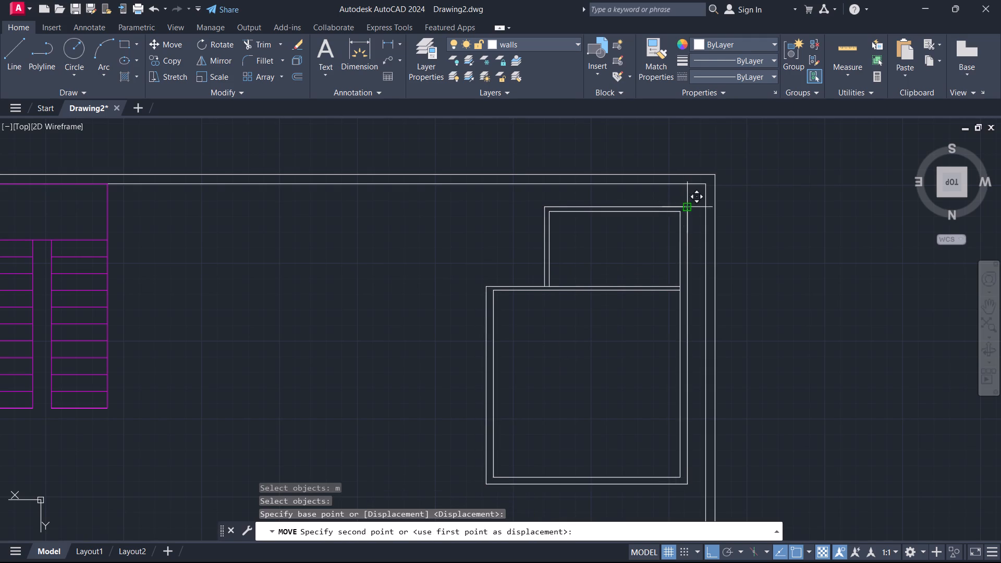
pyautogui.press('3')
pyautogui.press('Return')
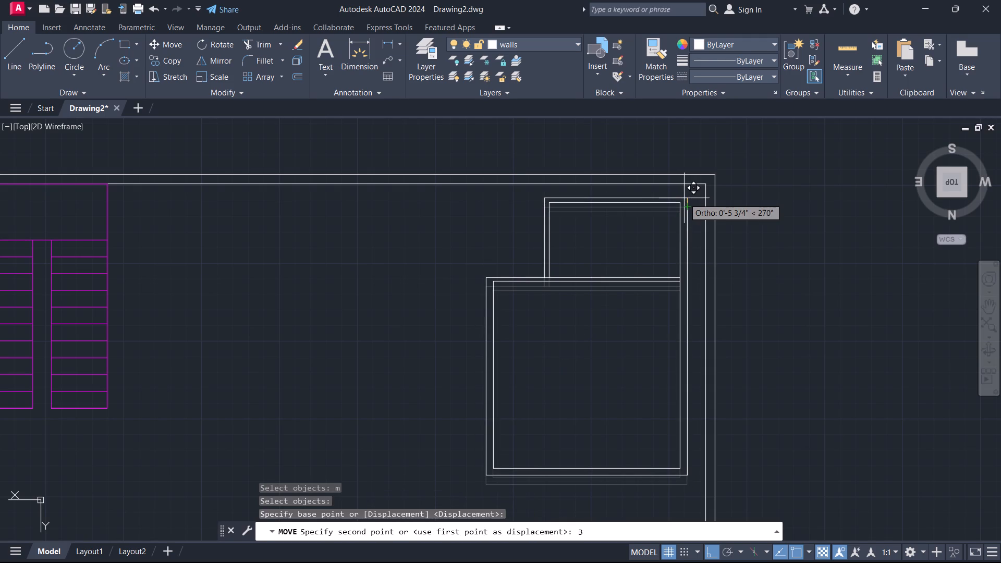
pyautogui.press('Escape')
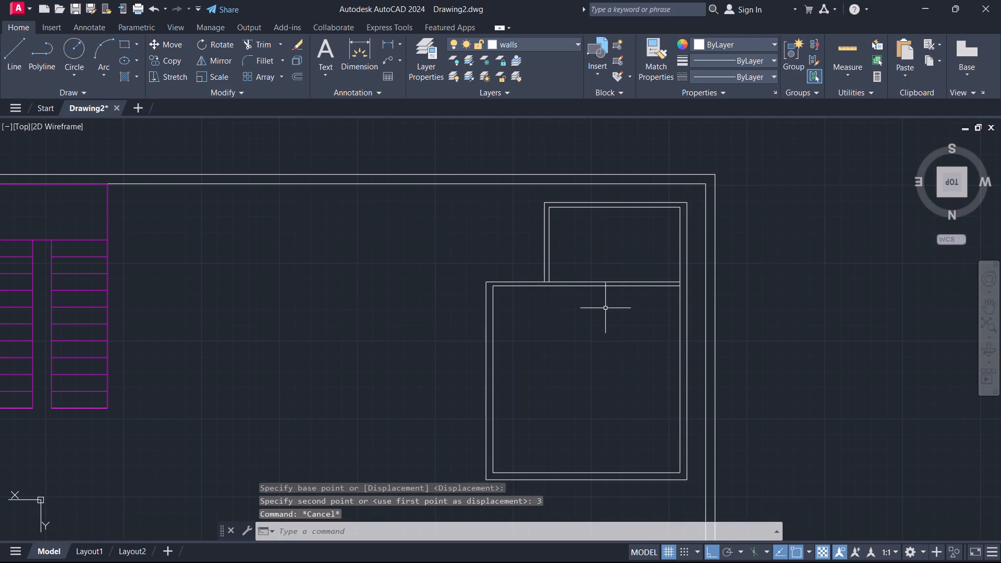
# Copy the entire magenta staircase from its outer top corner to the matching inner wall corner of the second plan.
pyautogui.scroll(-1, 600, 309)
pyautogui.moveTo(772, 351); pyautogui.dragTo(331, 268, button='middle')
pyautogui.scroll(-2, 340, 245)
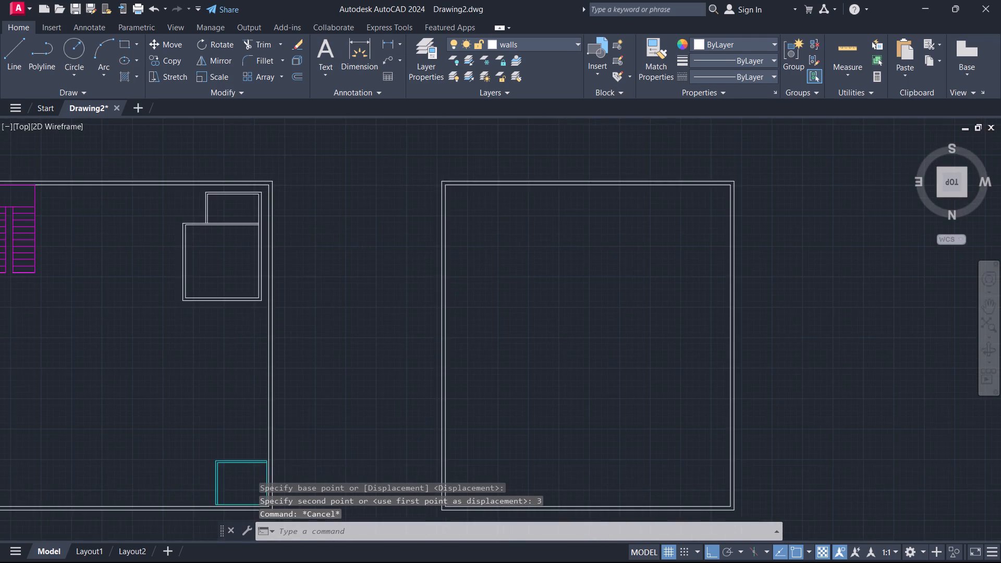
pyautogui.scroll(3, 127, 213)
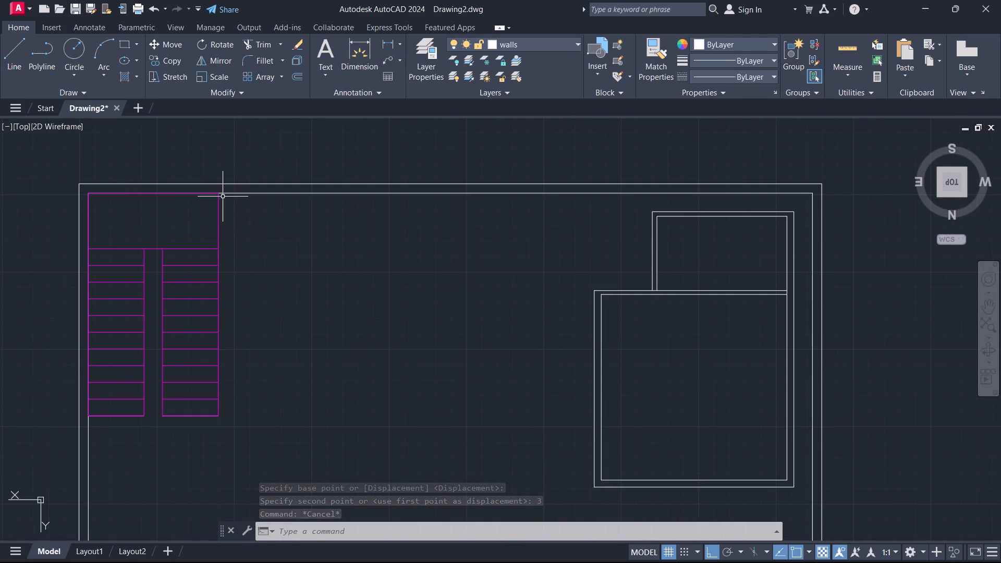
pyautogui.moveTo(252, 242); pyautogui.dragTo(443, 252, button='middle')
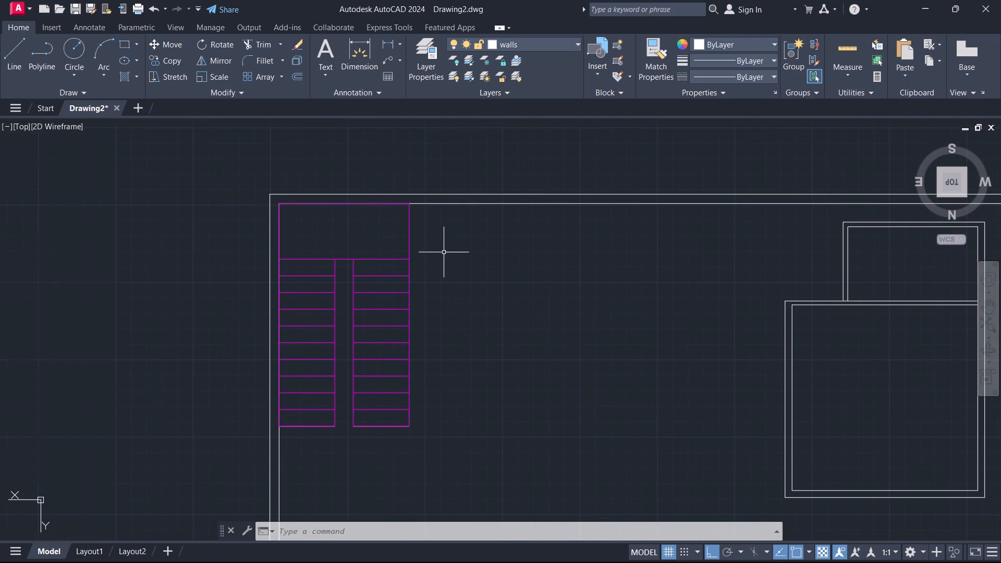
pyautogui.click(428, 235)
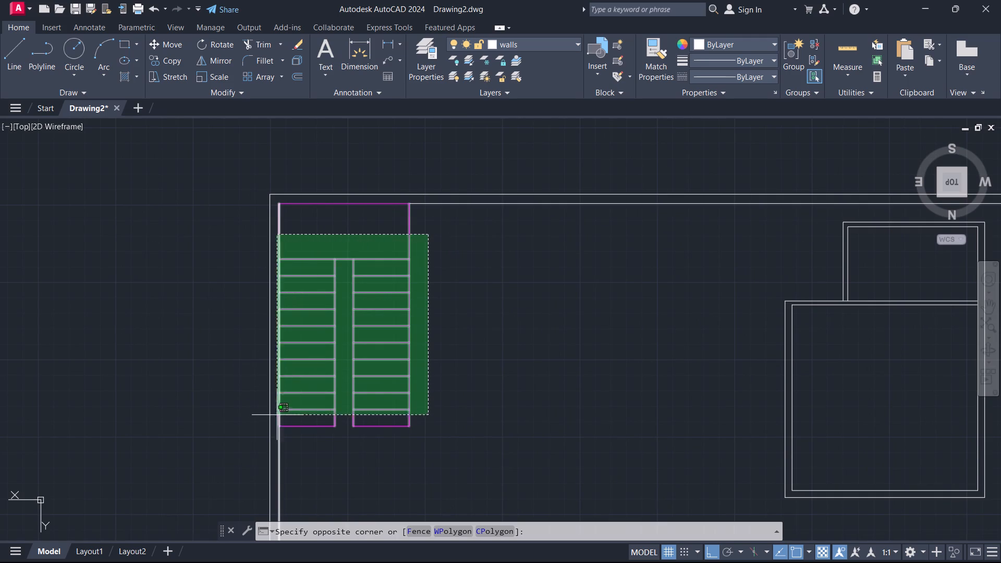
pyautogui.click(286, 436)
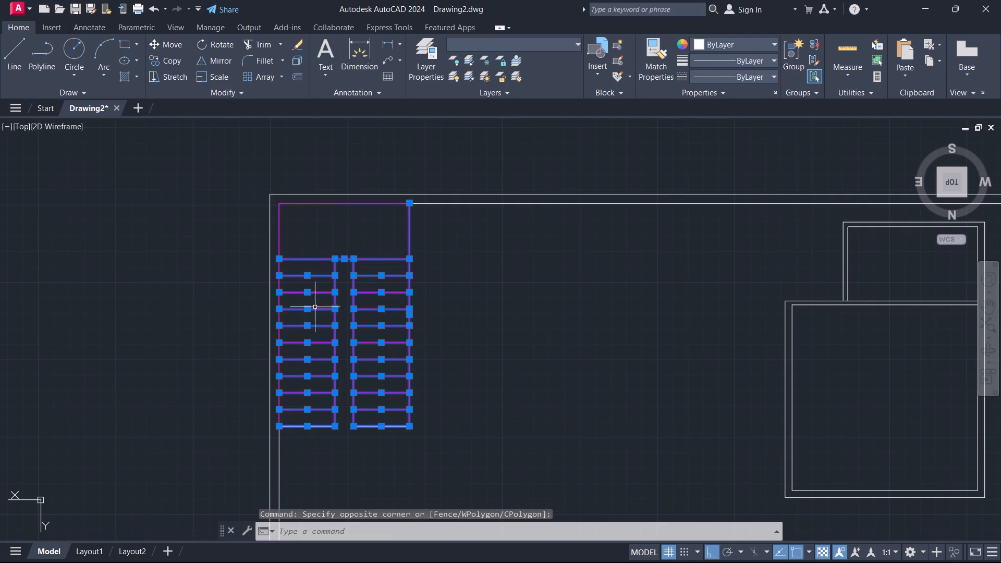
pyautogui.click(278, 237)
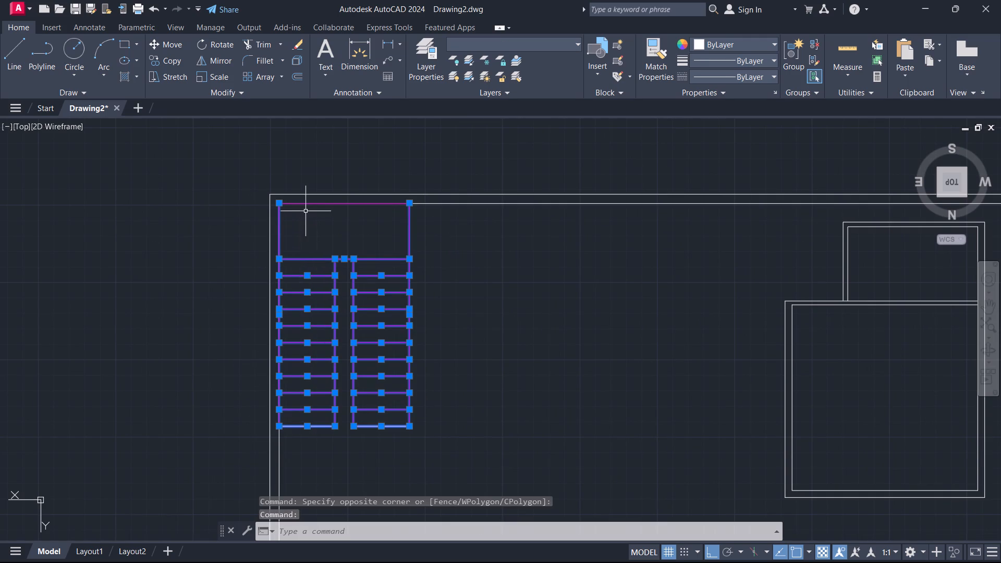
pyautogui.click(308, 201)
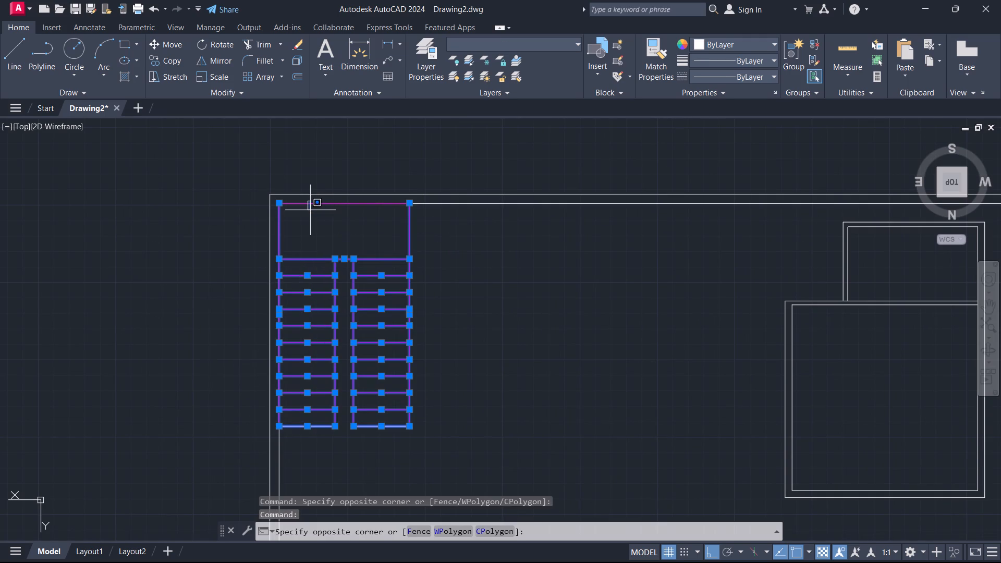
pyautogui.click(317, 204)
pyautogui.click(317, 203)
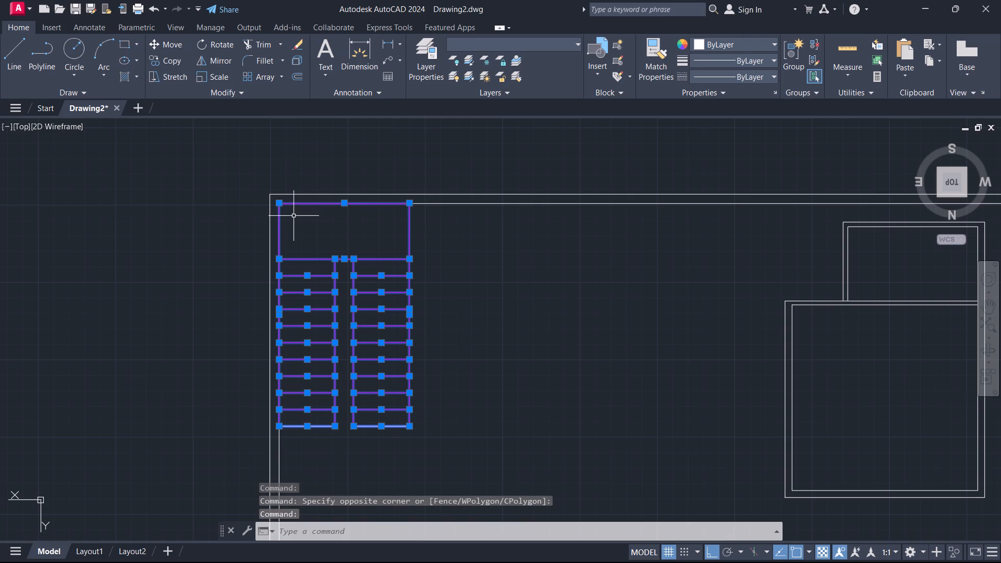
pyautogui.write('co')
pyautogui.press('Return')
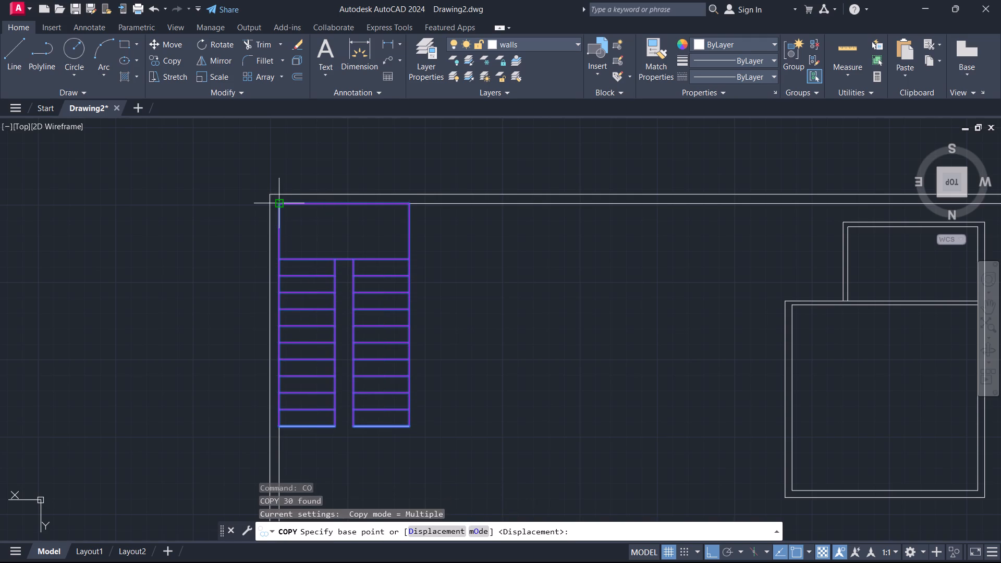
pyautogui.click(278, 206)
pyautogui.scroll(-2, 335, 248)
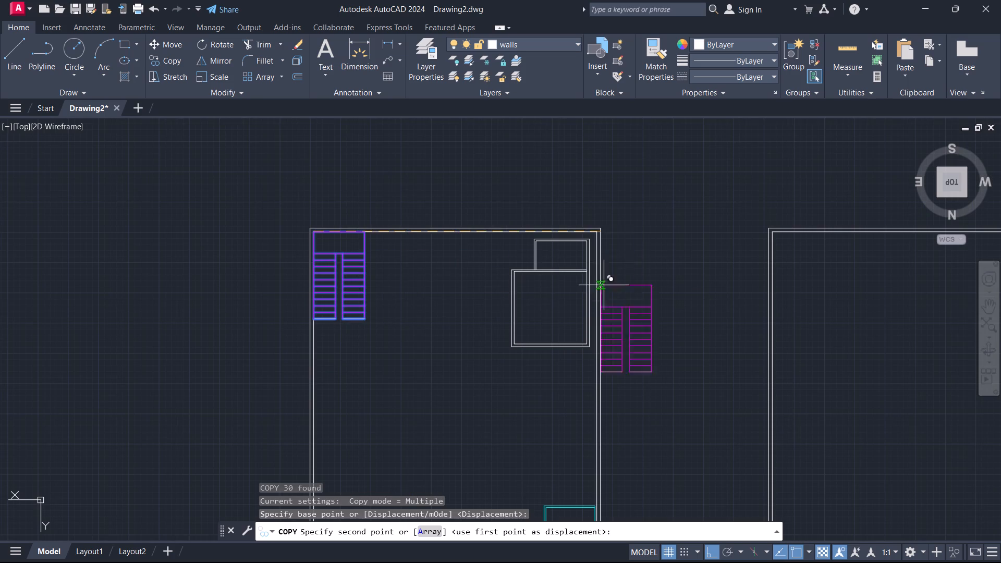
pyautogui.moveTo(637, 297); pyautogui.dragTo(399, 338, button='middle')
pyautogui.scroll(2, 534, 308)
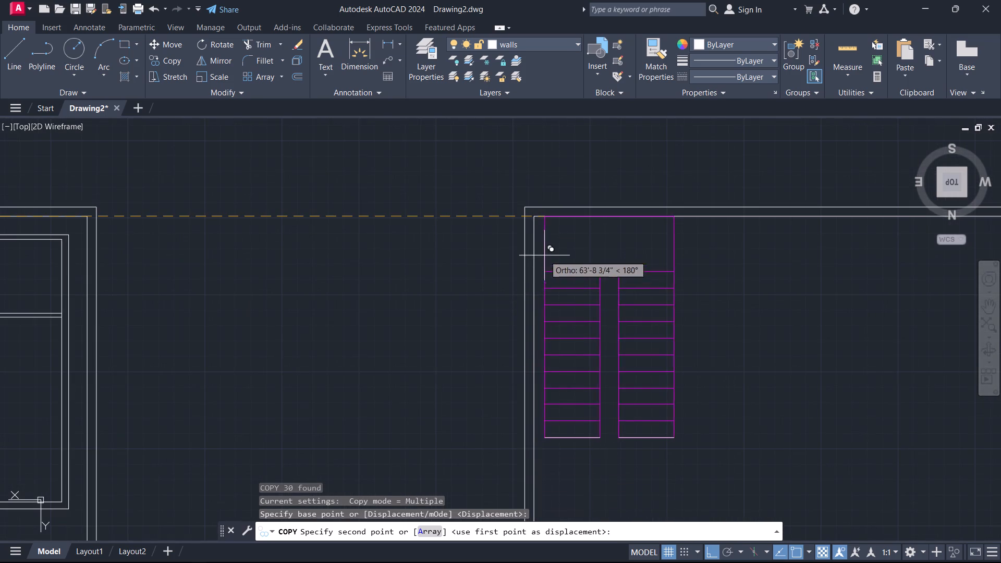
pyautogui.click(535, 219)
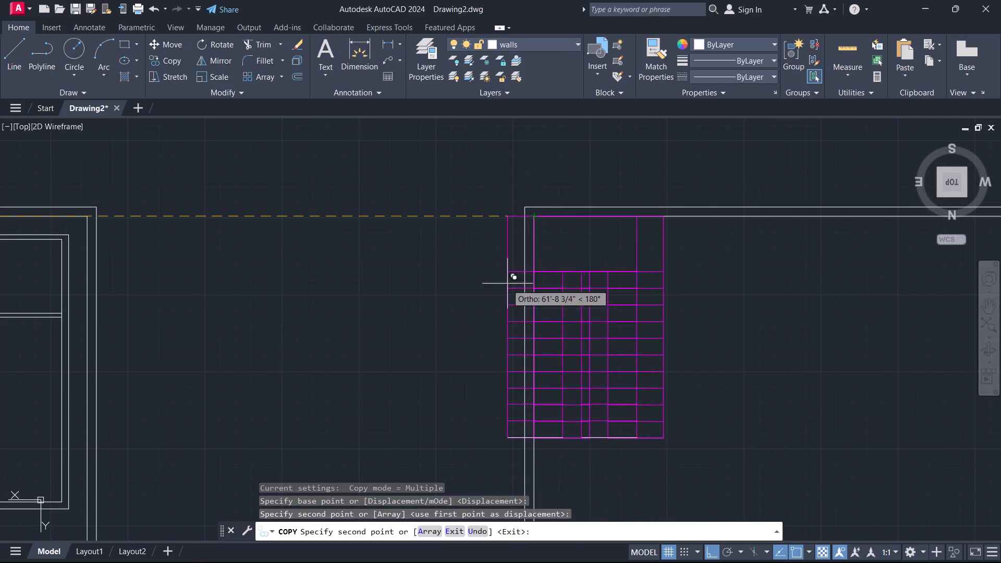
pyautogui.press('Escape')
# Move the cyan lift horizontally about 63'-1" from the first plan to the second plan's matching bottom corner, just inside the side wall.
pyautogui.scroll(-3, 368, 272)
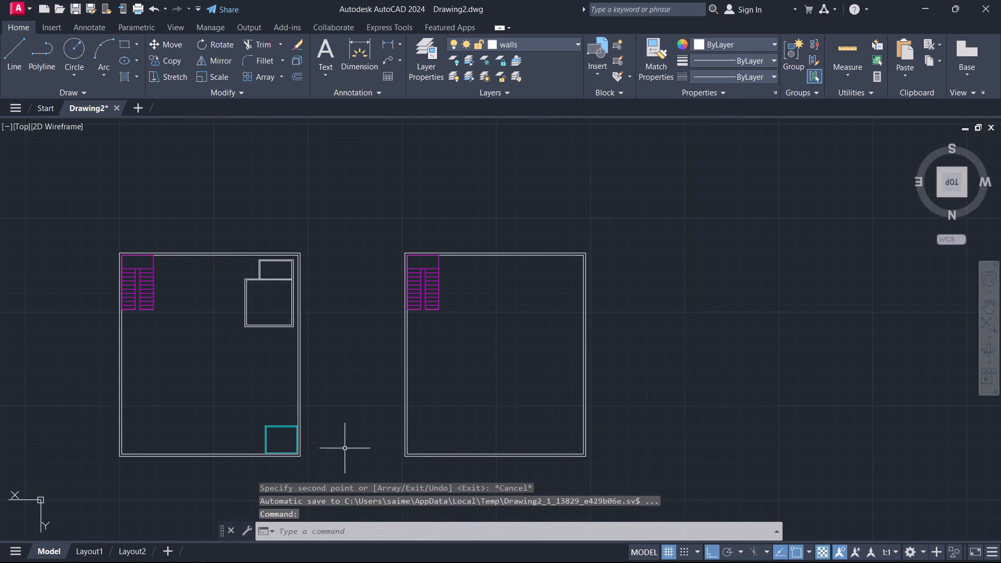
pyautogui.moveTo(349, 474); pyautogui.dragTo(373, 382, button='middle')
pyautogui.scroll(4, 300, 348)
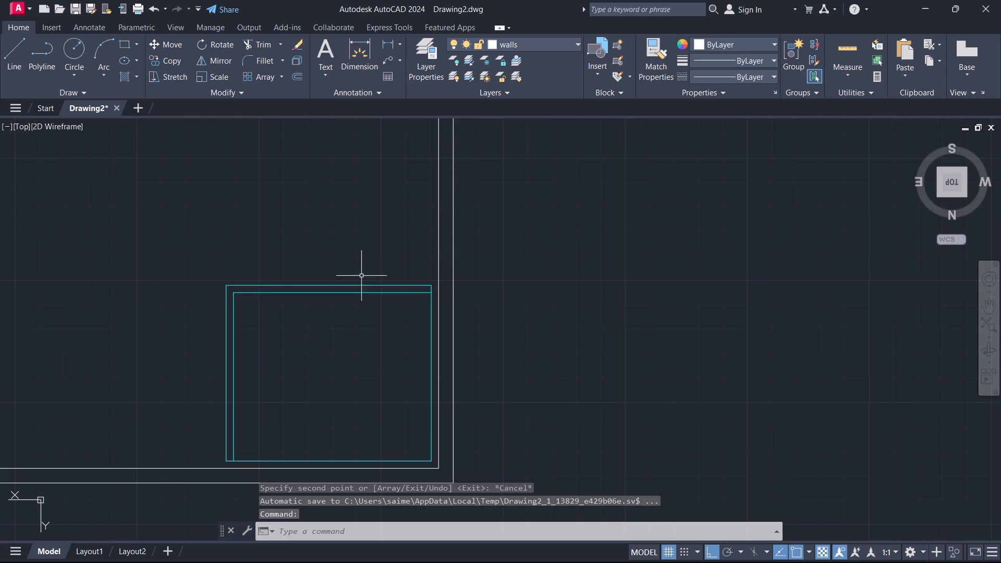
pyautogui.click(397, 265)
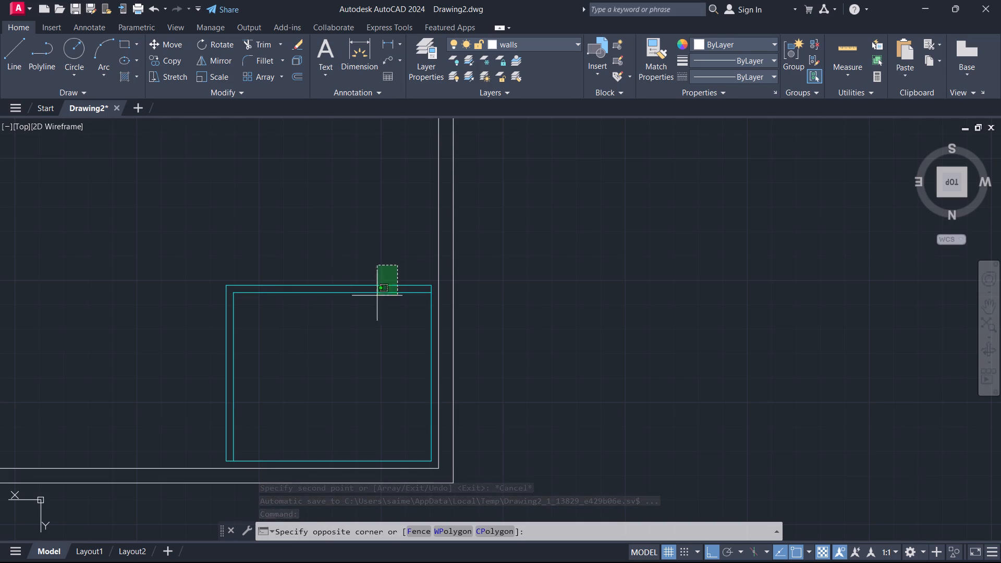
pyautogui.click(200, 425)
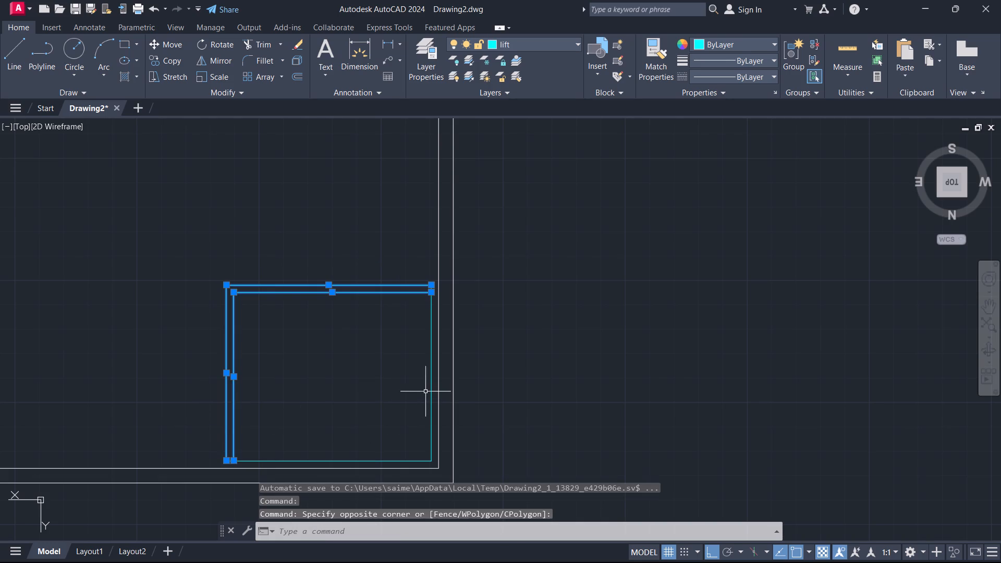
pyautogui.click(431, 390)
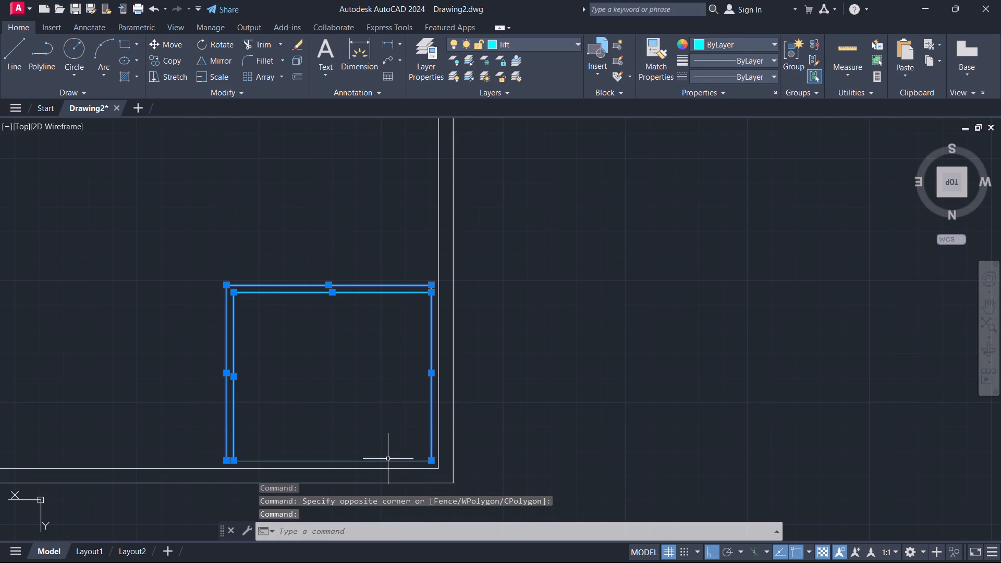
pyautogui.click(388, 461)
pyautogui.press('m')
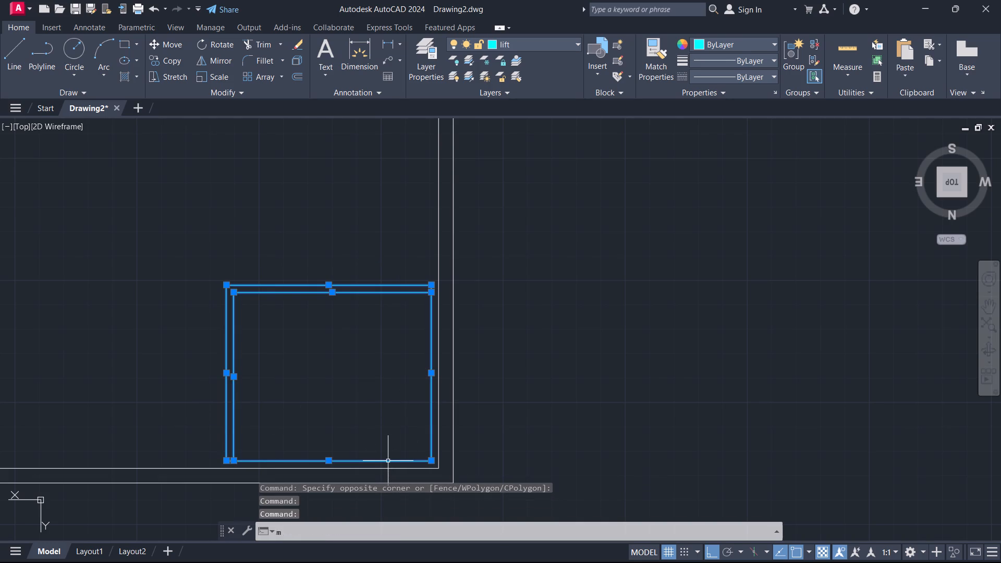
pyautogui.press('Return')
pyautogui.click(433, 462)
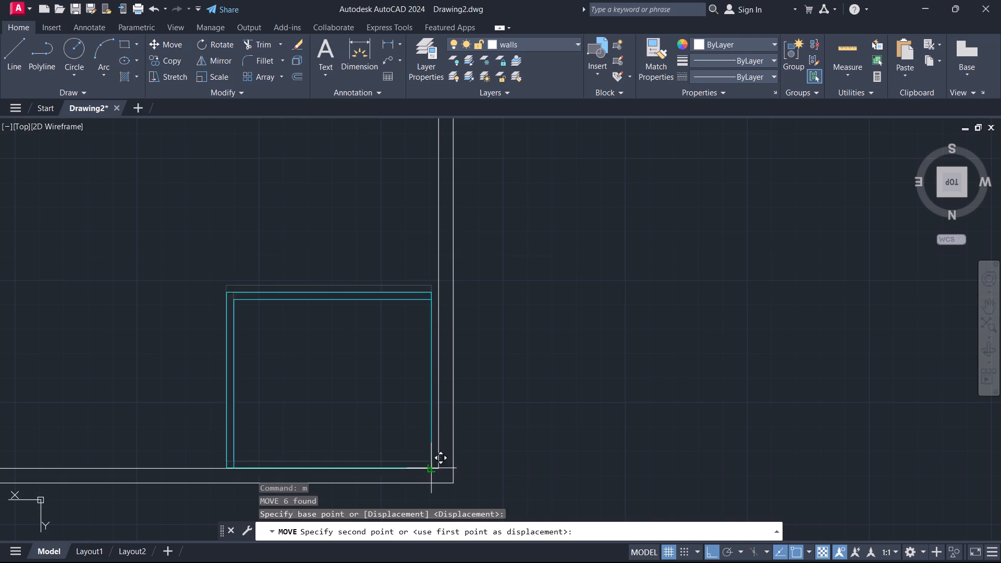
pyautogui.scroll(-5, 545, 478)
pyautogui.scroll(2, 707, 469)
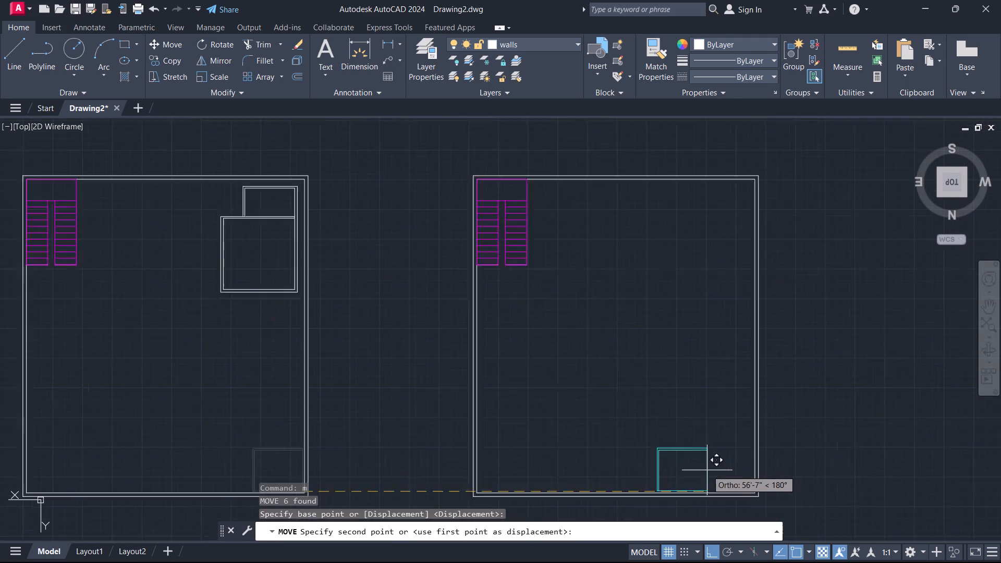
pyautogui.scroll(3, 707, 470)
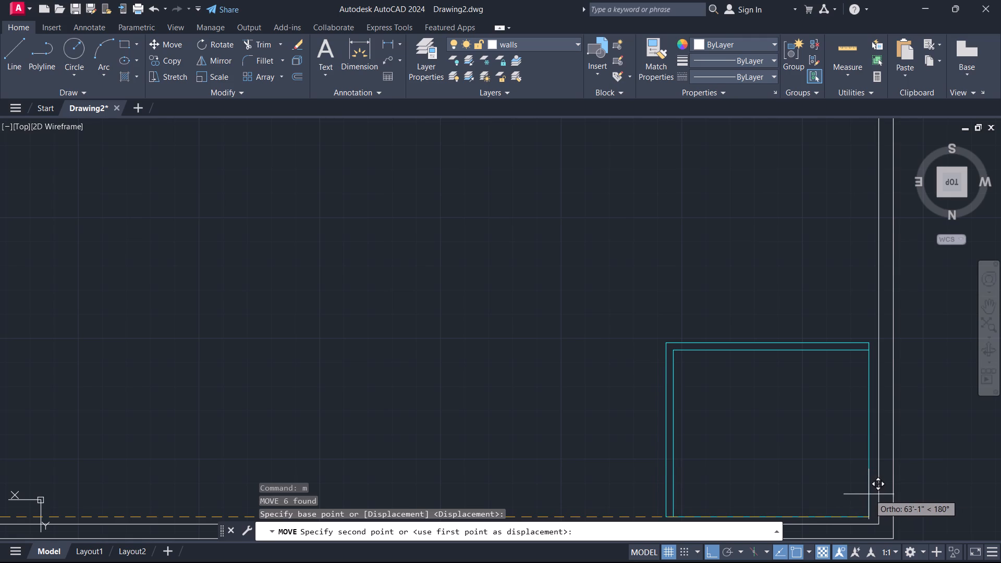
pyautogui.click(869, 494)
pyautogui.press('Escape')
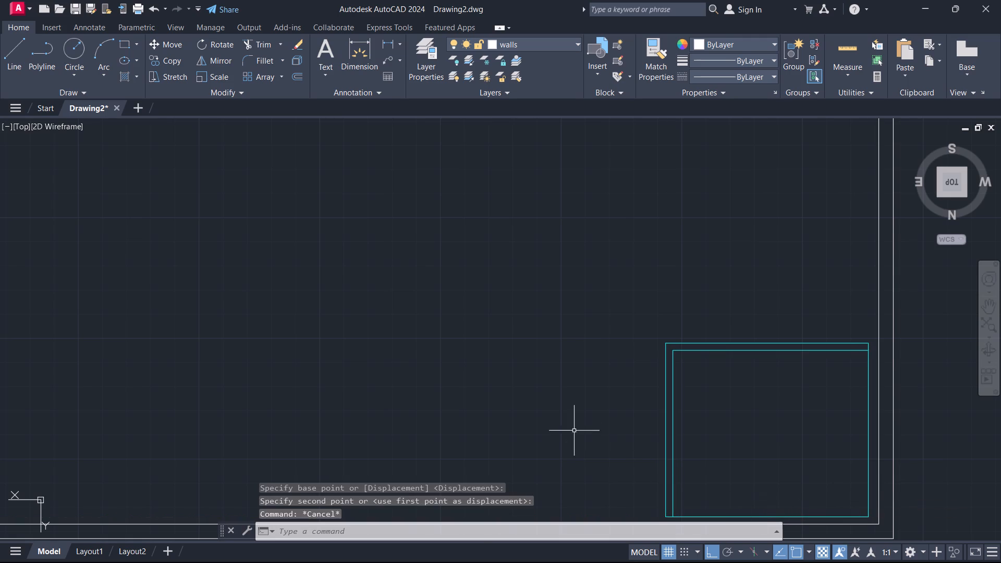
# Copy the entire lift from the second plan horizontally about 63'-1" back to the first plan's matching bottom corner, from its bottom outer corner.
pyautogui.scroll(-2, 575, 419)
pyautogui.scroll(-1, 379, 396)
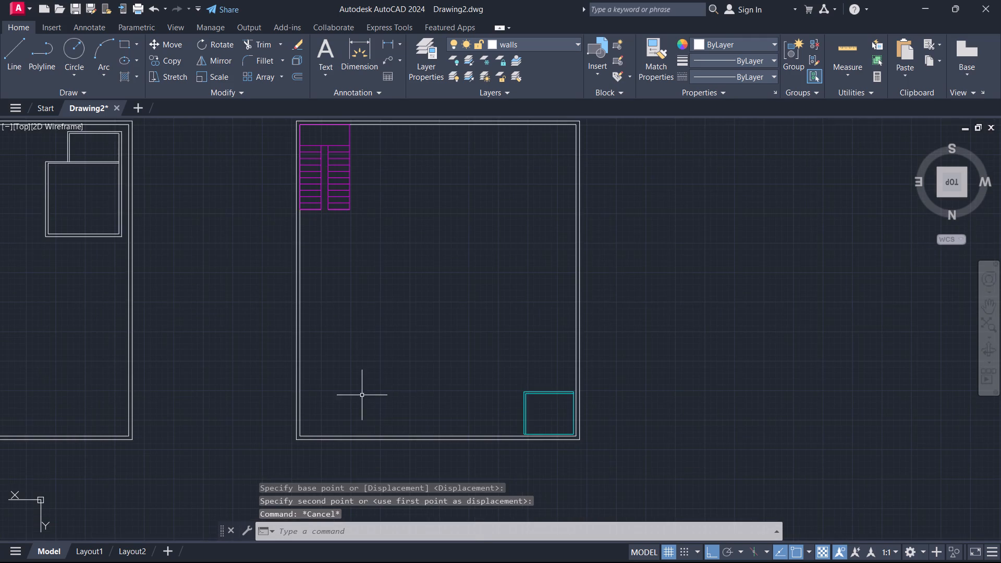
pyautogui.moveTo(357, 393); pyautogui.dragTo(638, 463, button='middle')
pyautogui.scroll(-1, 472, 407)
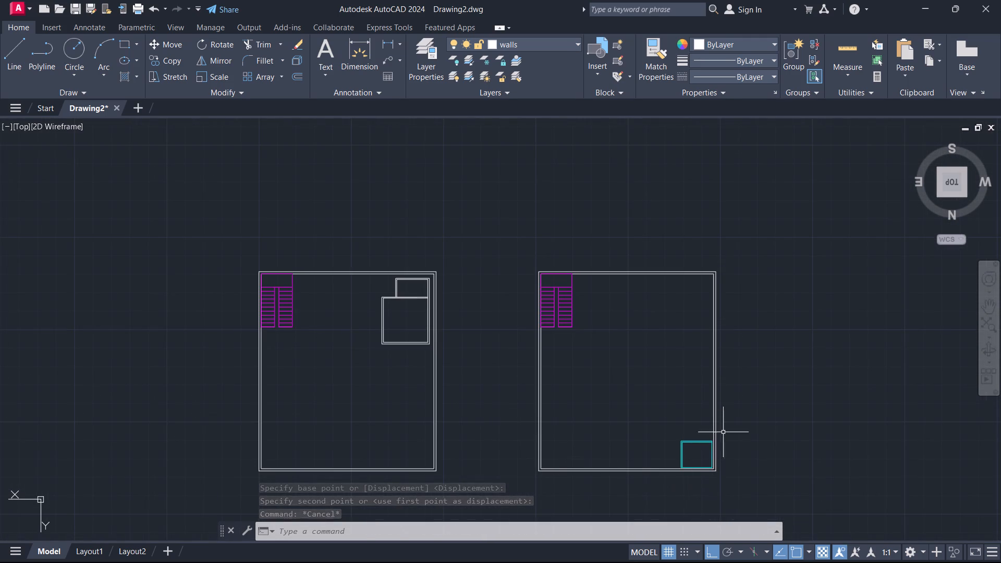
pyautogui.scroll(2, 719, 431)
pyautogui.moveTo(660, 490); pyautogui.dragTo(584, 391, button='middle')
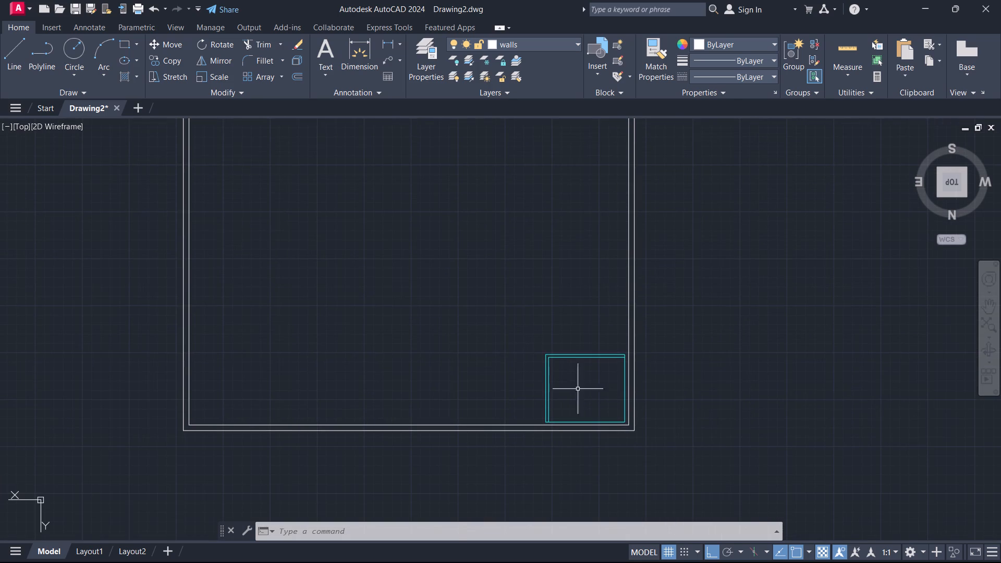
pyautogui.moveTo(511, 333); pyautogui.dragTo(533, 351)
pyautogui.click(676, 455)
pyautogui.write('co')
pyautogui.press('Return')
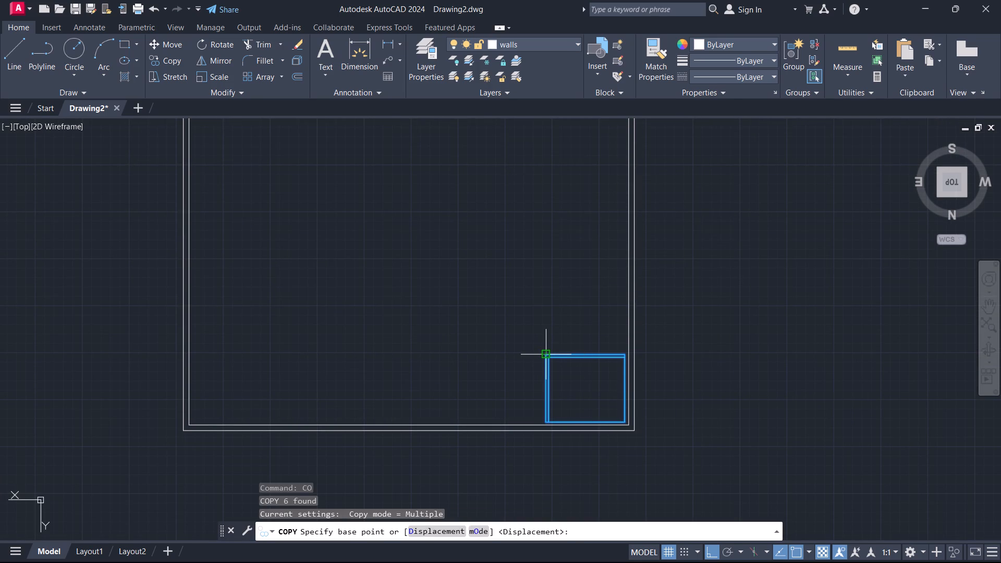
pyautogui.click(624, 419)
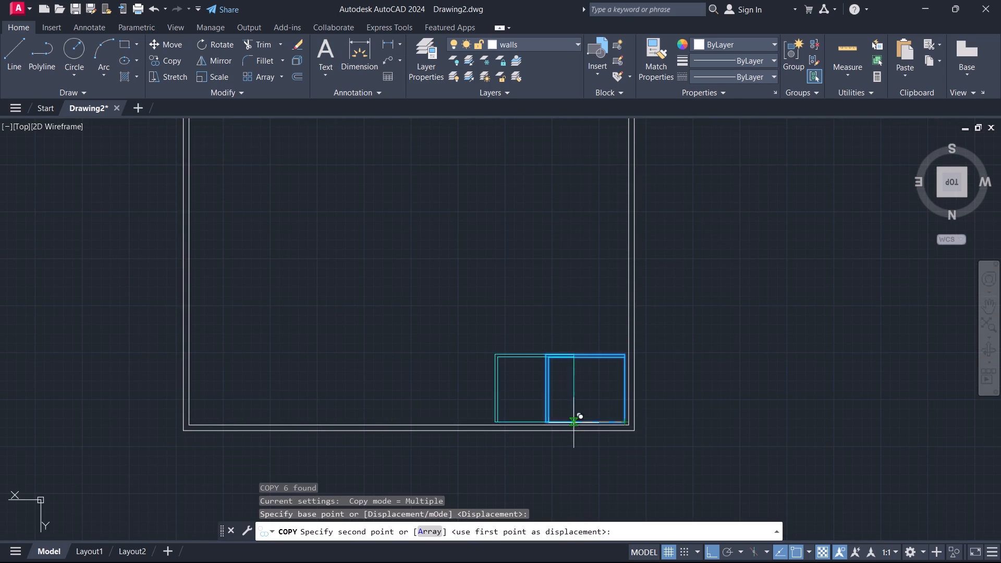
pyautogui.scroll(-2, 500, 441)
pyautogui.scroll(4, 262, 419)
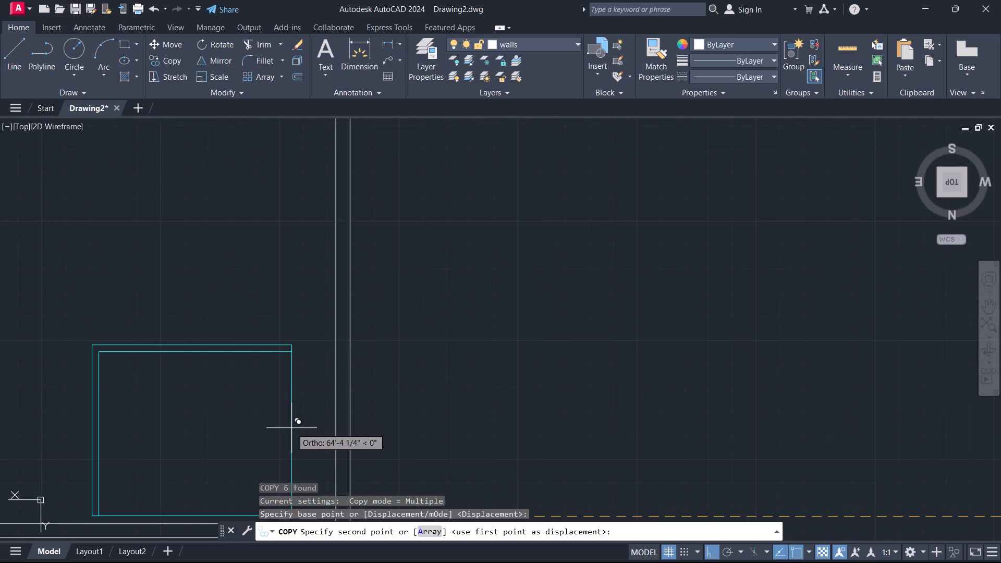
pyautogui.moveTo(291, 428); pyautogui.dragTo(407, 340, button='middle')
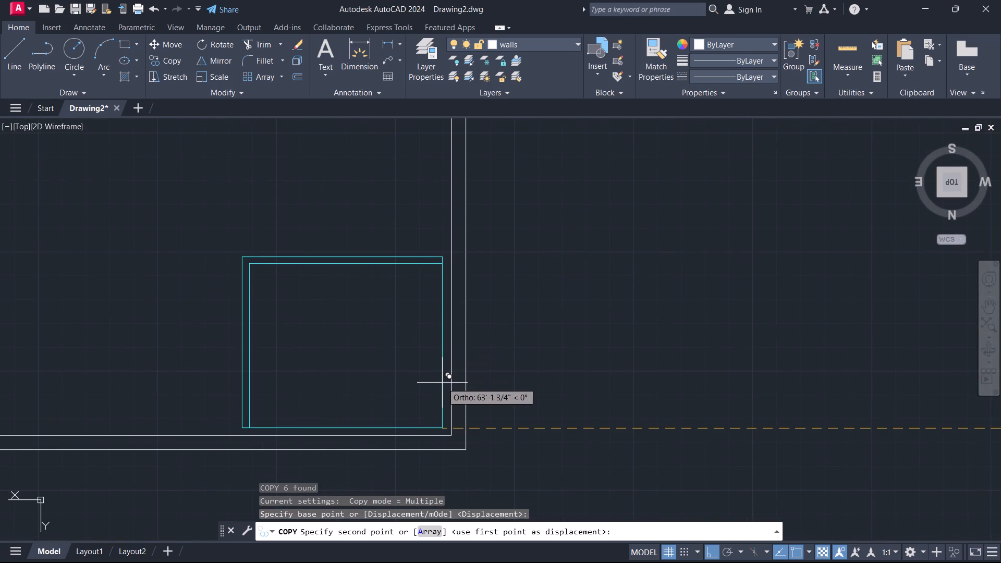
pyautogui.click(443, 376)
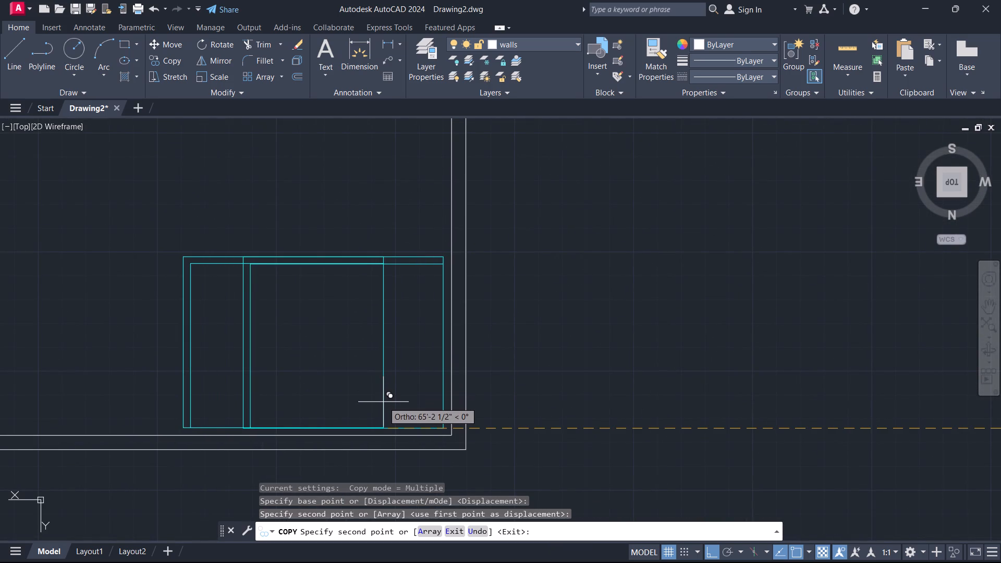
pyautogui.press('Escape')
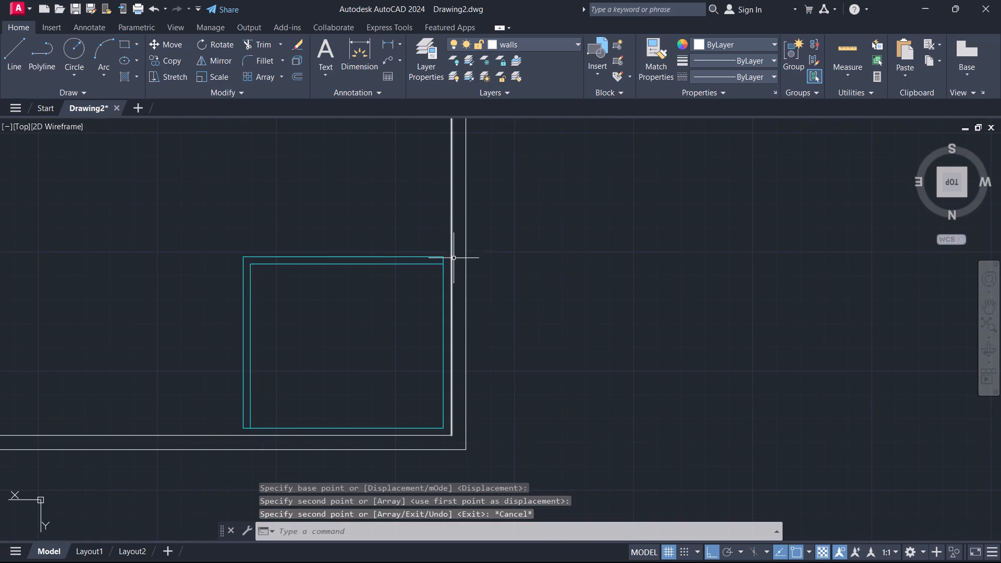
# Measure the horizontal gap between the first plan's lift and the inner line of its side wall with a linear dimension.
pyautogui.click(390, 39)
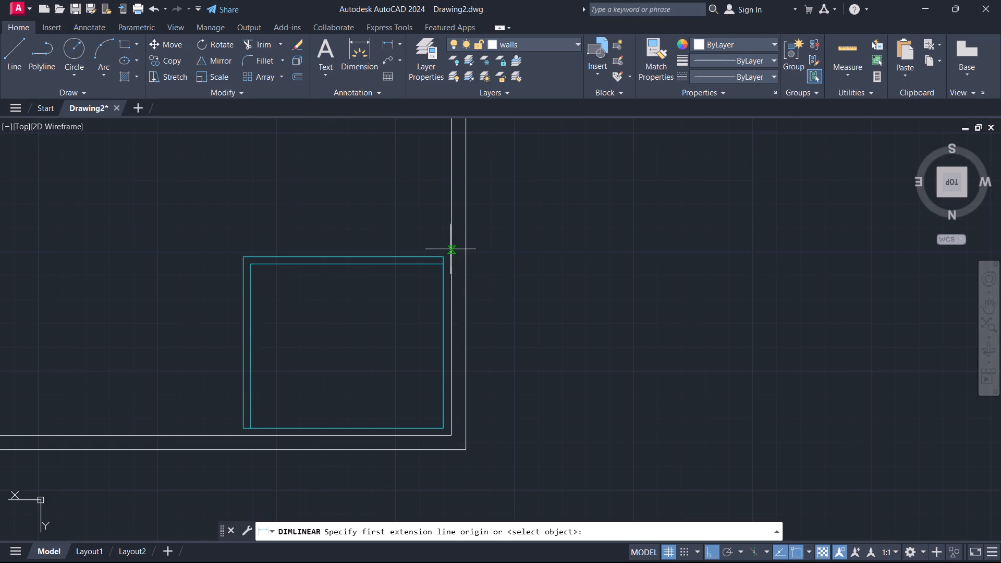
pyautogui.click(446, 255)
pyautogui.click(453, 256)
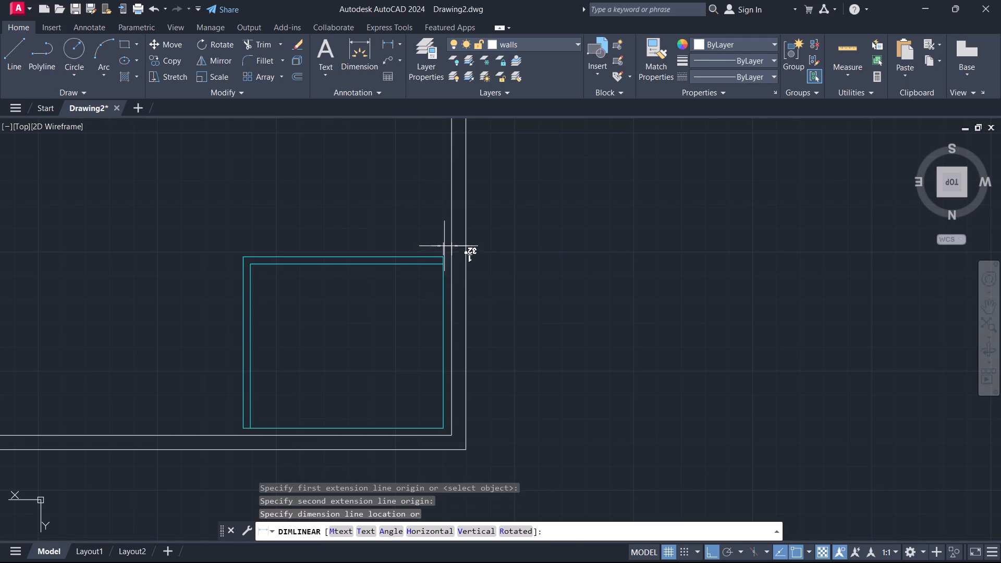
pyautogui.scroll(3, 444, 246)
pyautogui.press('Escape')
# Measure the horizontal gap between the second plan's lift and the inner line of its side wall with a linear dimension.
pyautogui.scroll(-1, 448, 243)
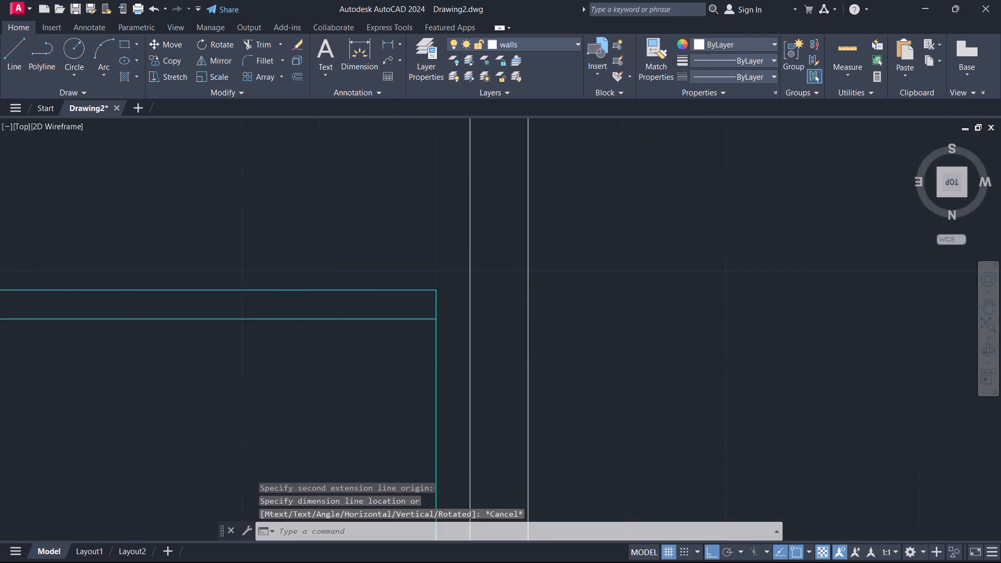
pyautogui.scroll(-1, 448, 243)
pyautogui.scroll(-3, 523, 272)
pyautogui.moveTo(558, 297); pyautogui.dragTo(60, 285, button='middle')
pyautogui.scroll(1, 700, 266)
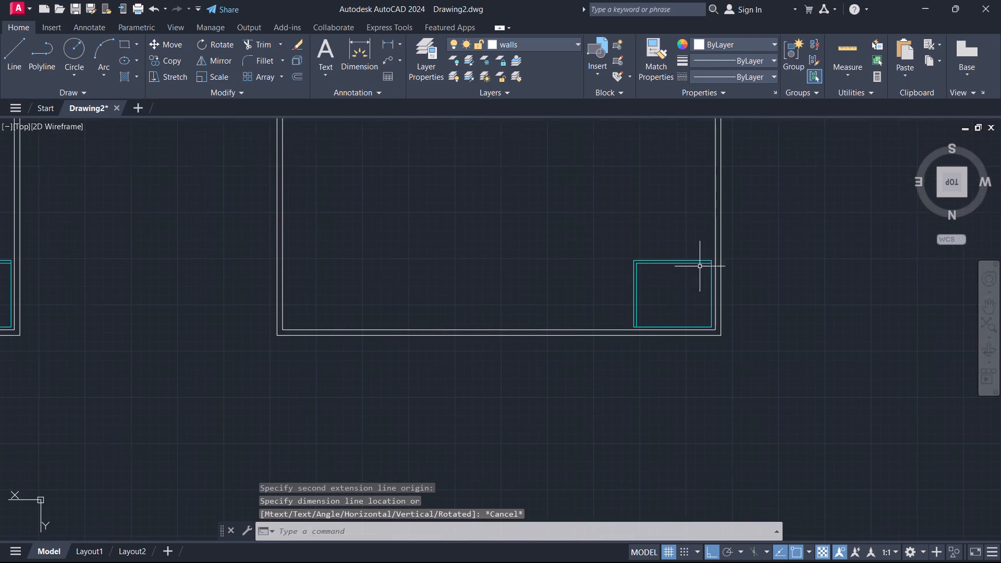
pyautogui.scroll(4, 702, 265)
pyautogui.press('space')
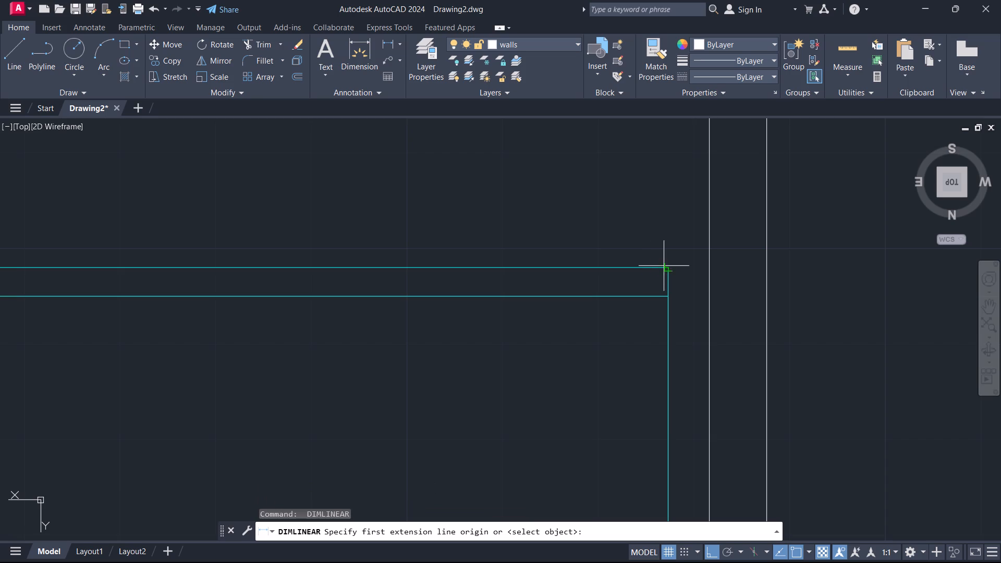
pyautogui.click(668, 266)
pyautogui.click(713, 266)
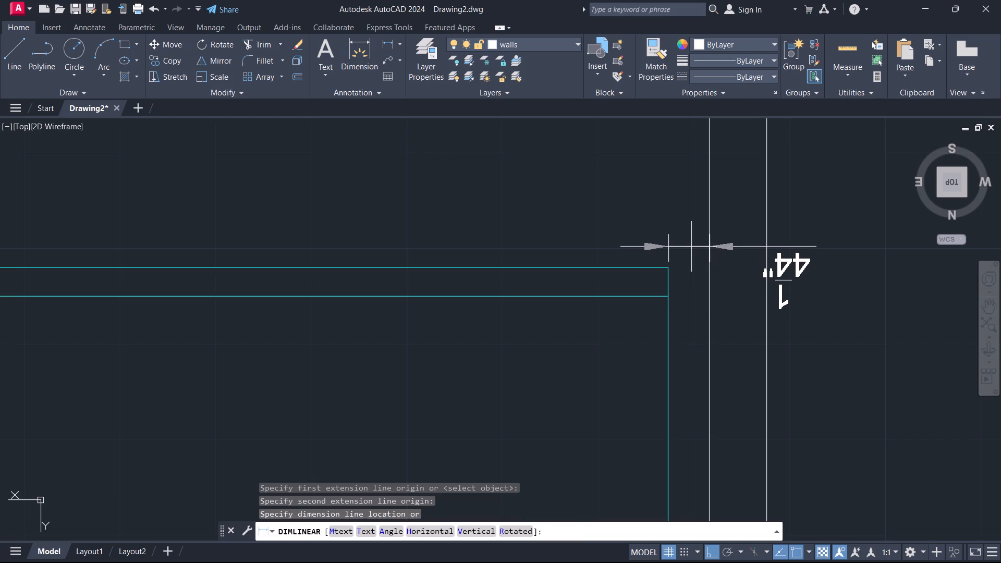
pyautogui.press('Escape')
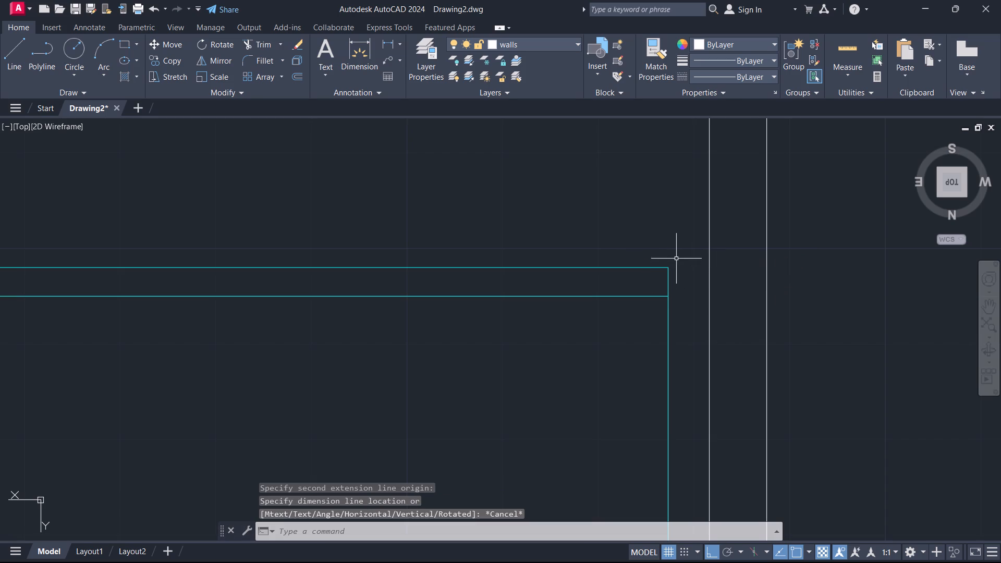
# Move all six lines of the second plan's lift 1" horizontally toward the adjacent side exterior wall.
pyautogui.click(669, 267)
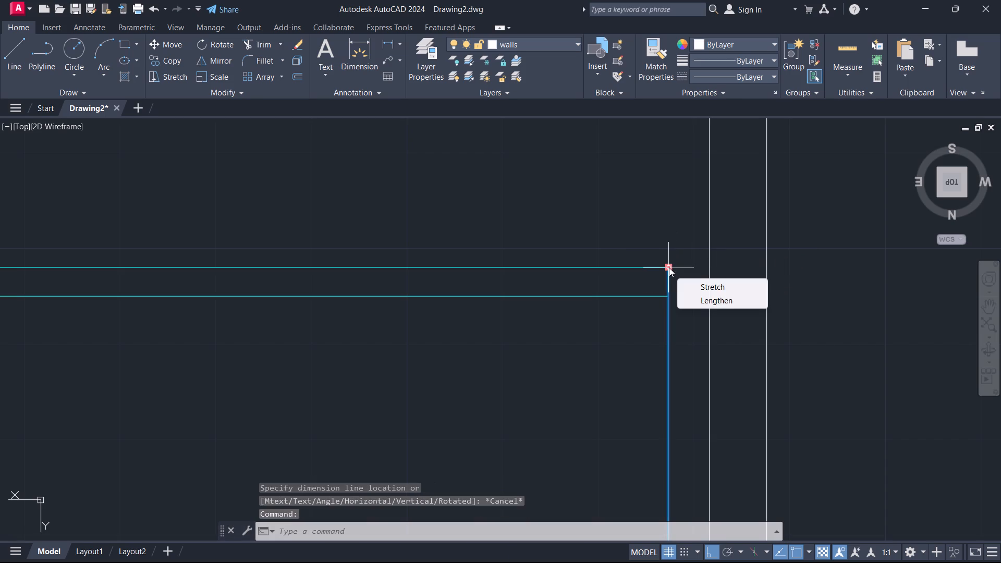
pyautogui.click(642, 241)
pyautogui.click(393, 335)
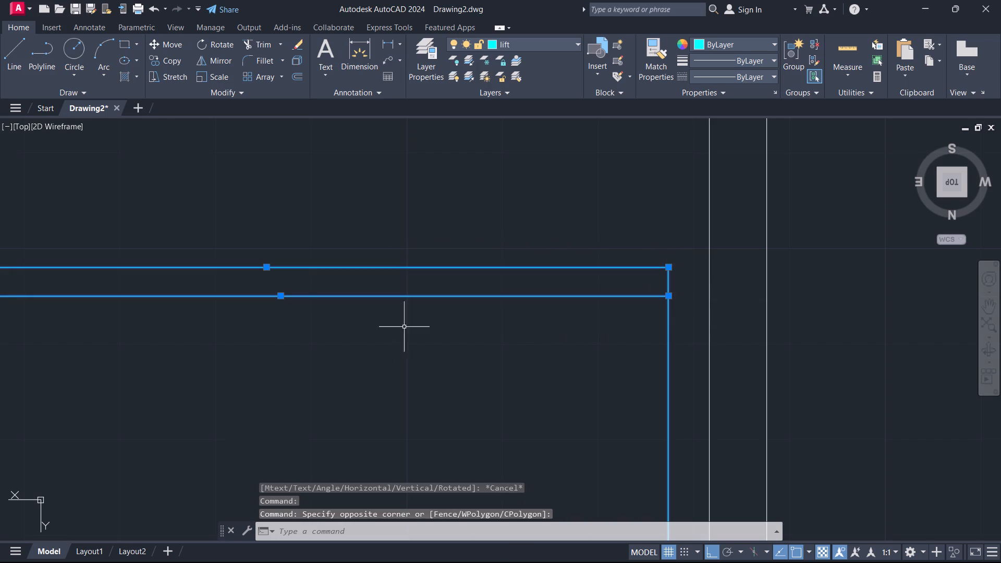
pyautogui.scroll(-3, 478, 253)
pyautogui.moveTo(402, 328); pyautogui.dragTo(372, 334)
pyautogui.click(239, 341)
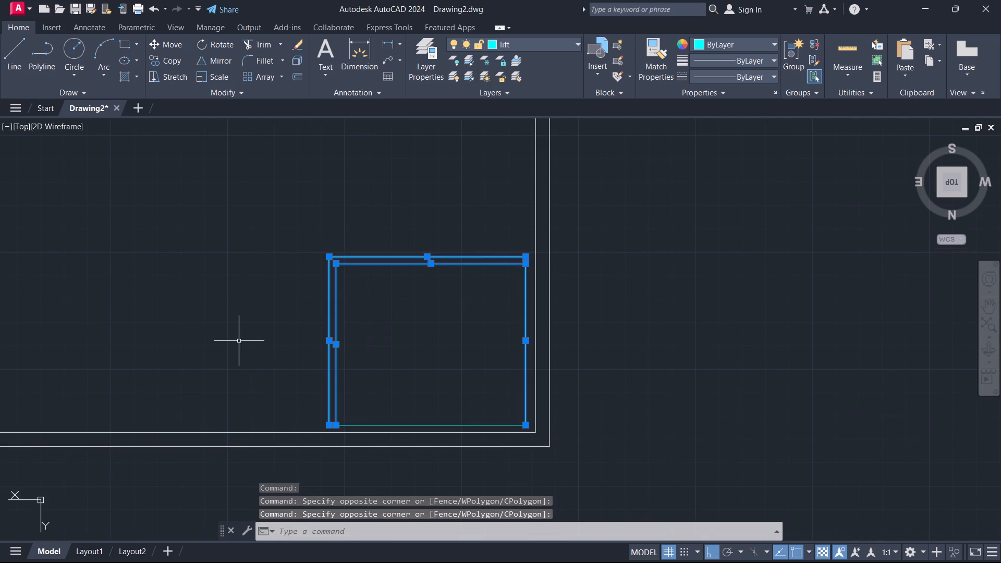
pyautogui.moveTo(458, 414); pyautogui.dragTo(453, 417)
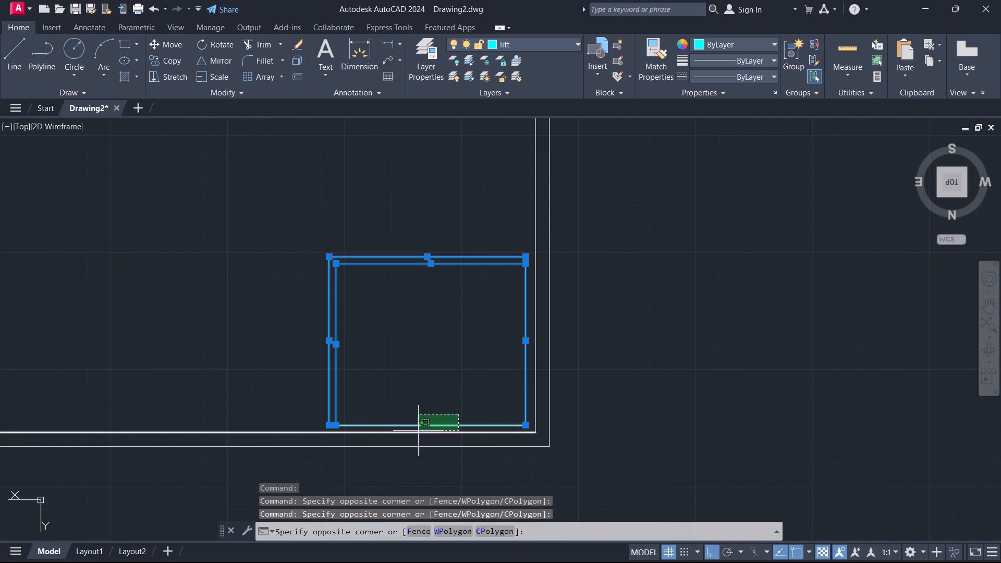
pyautogui.click(418, 429)
pyautogui.press('m')
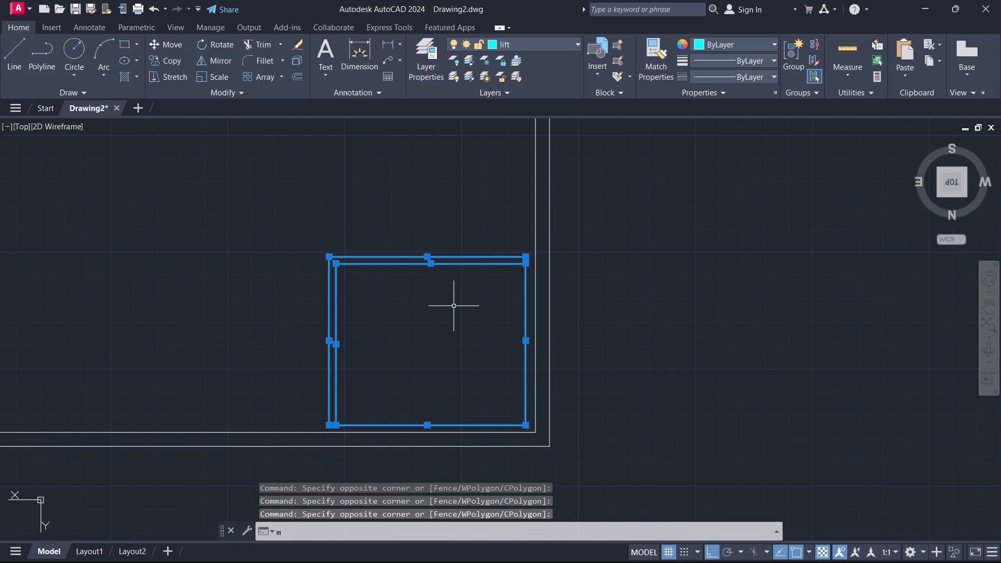
pyautogui.press('Return')
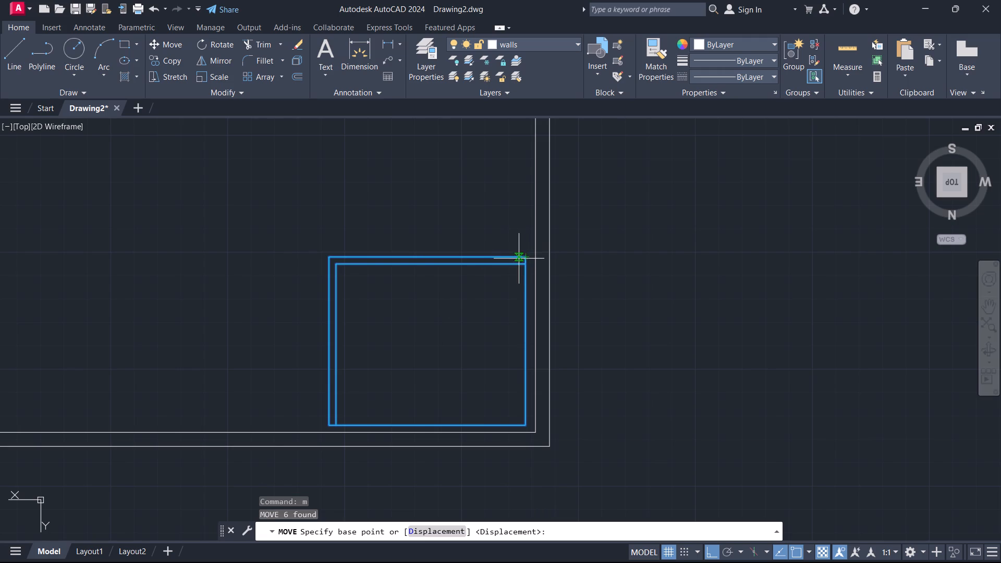
pyautogui.click(522, 257)
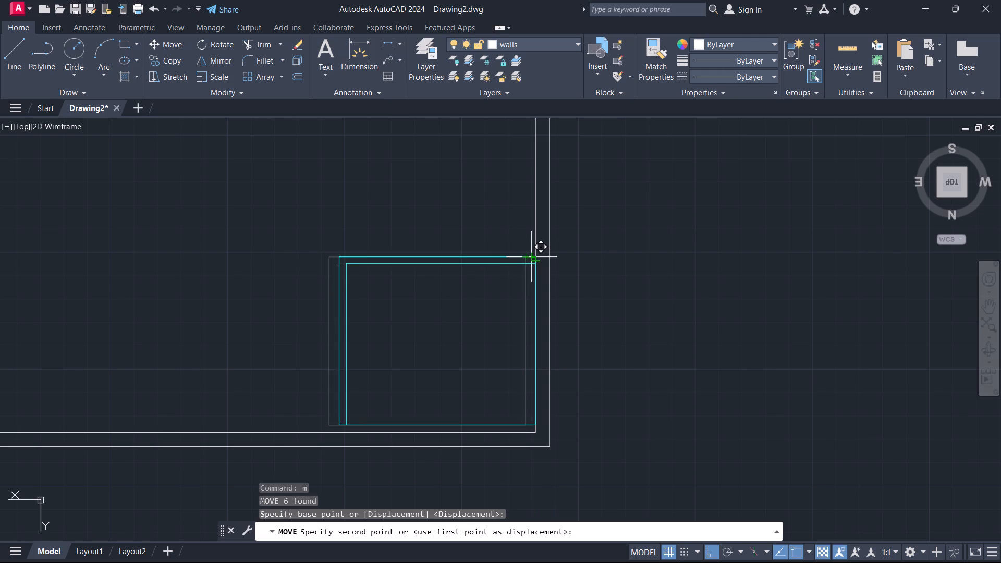
pyautogui.press('1')
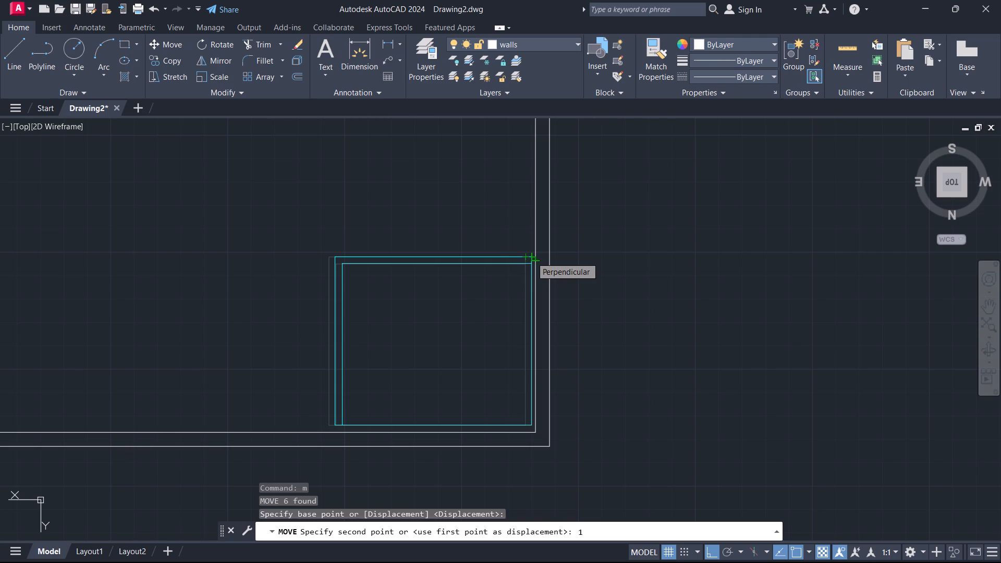
pyautogui.press('Return')
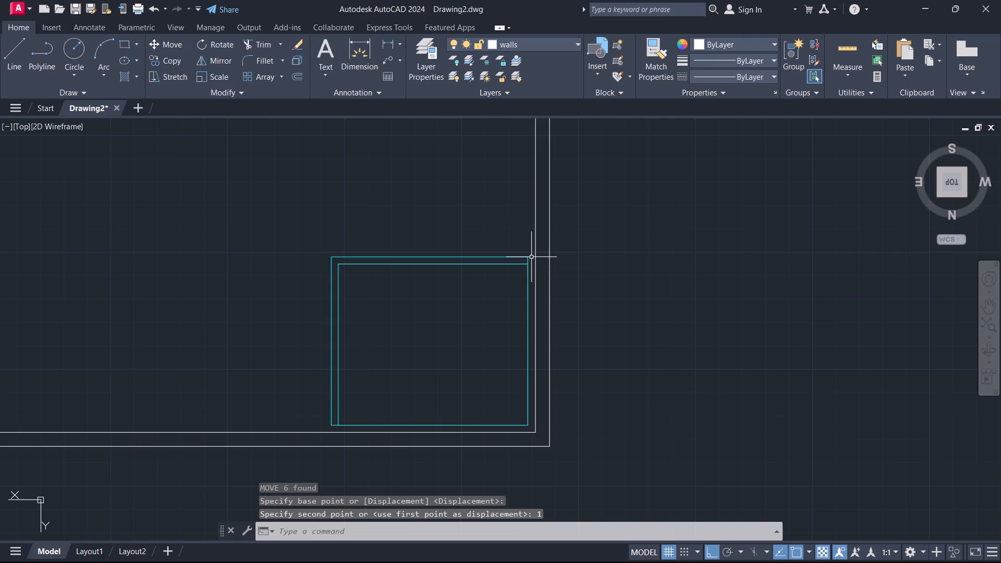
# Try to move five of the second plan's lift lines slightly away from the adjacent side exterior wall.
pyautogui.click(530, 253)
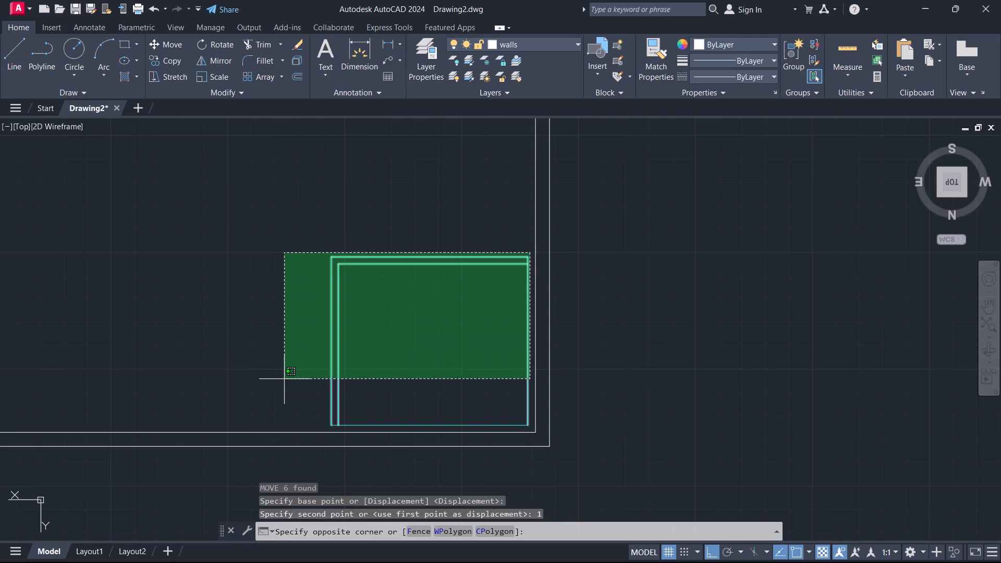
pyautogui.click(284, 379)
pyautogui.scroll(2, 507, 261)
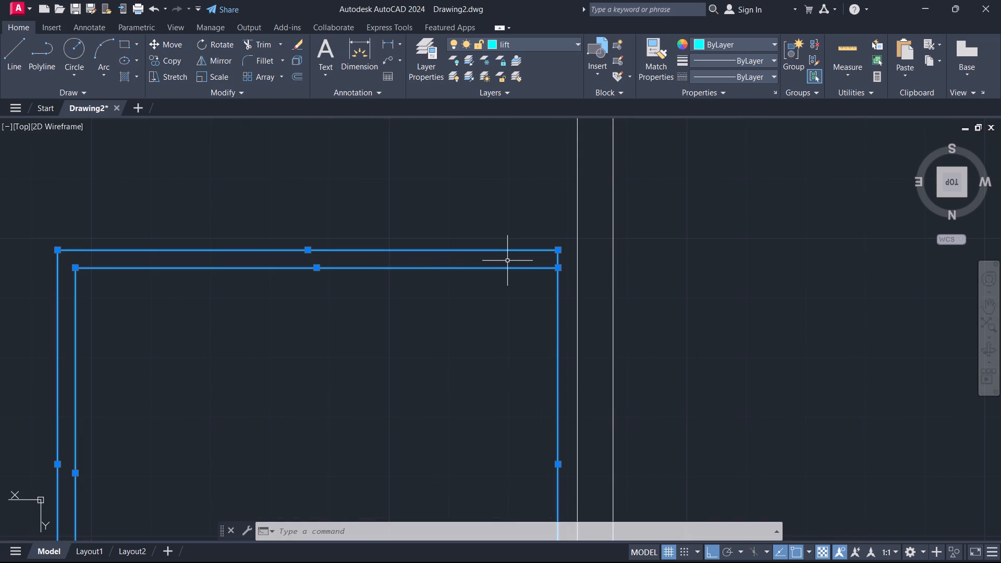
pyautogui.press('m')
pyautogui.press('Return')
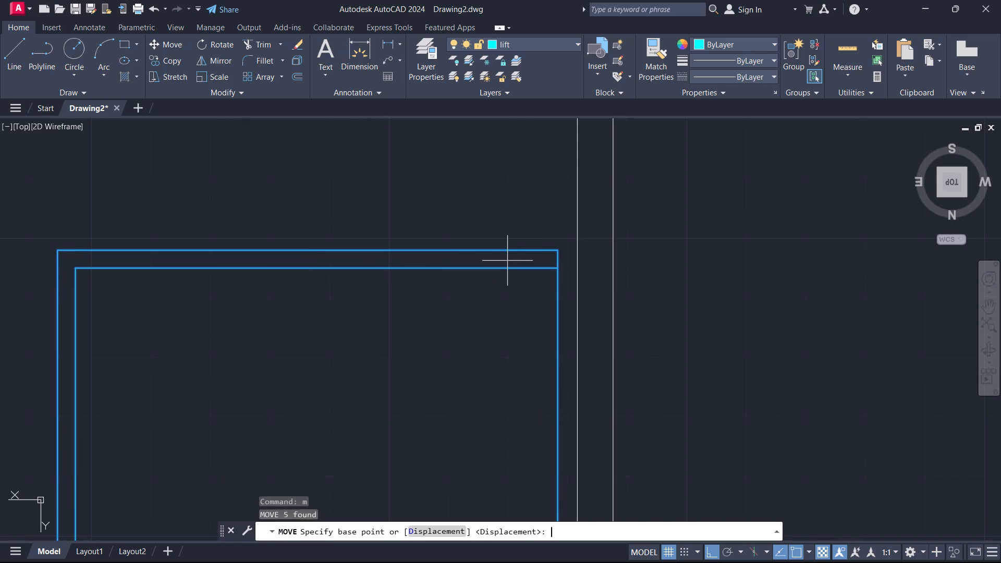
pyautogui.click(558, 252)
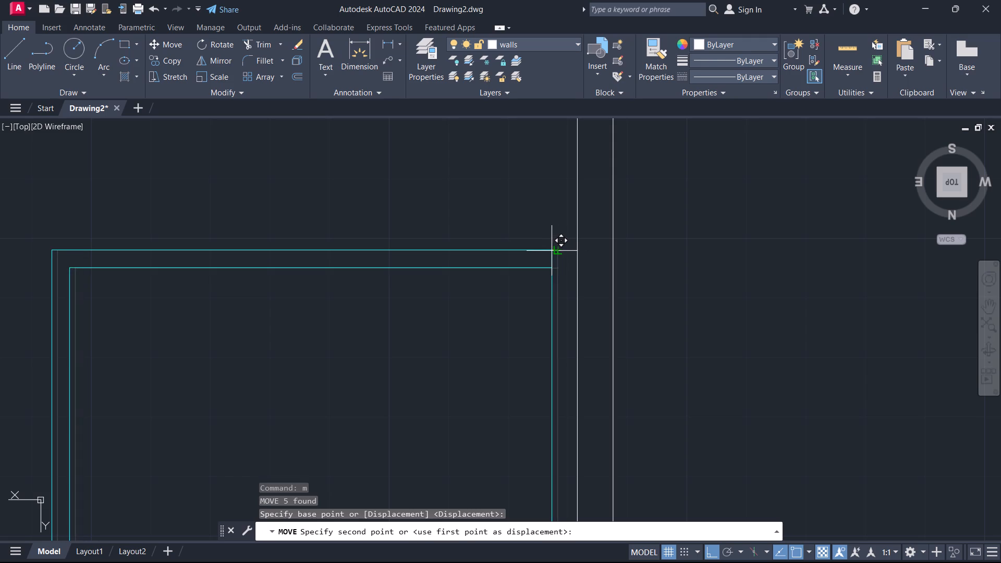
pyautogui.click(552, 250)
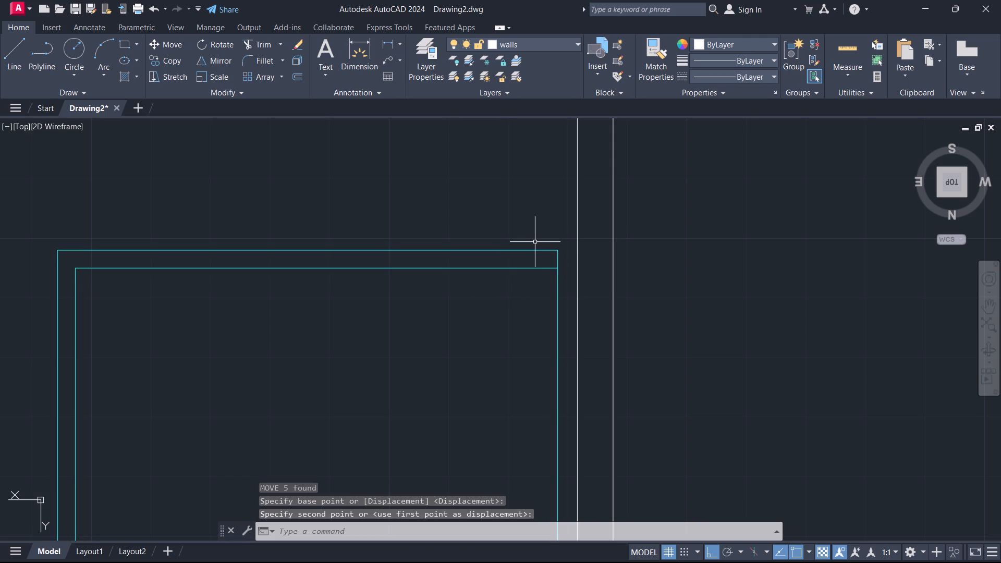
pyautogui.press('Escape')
# Offset the inner line of the second plan's lift-side exterior wall 1' toward the plan's interior.
pyautogui.scroll(-3, 544, 238)
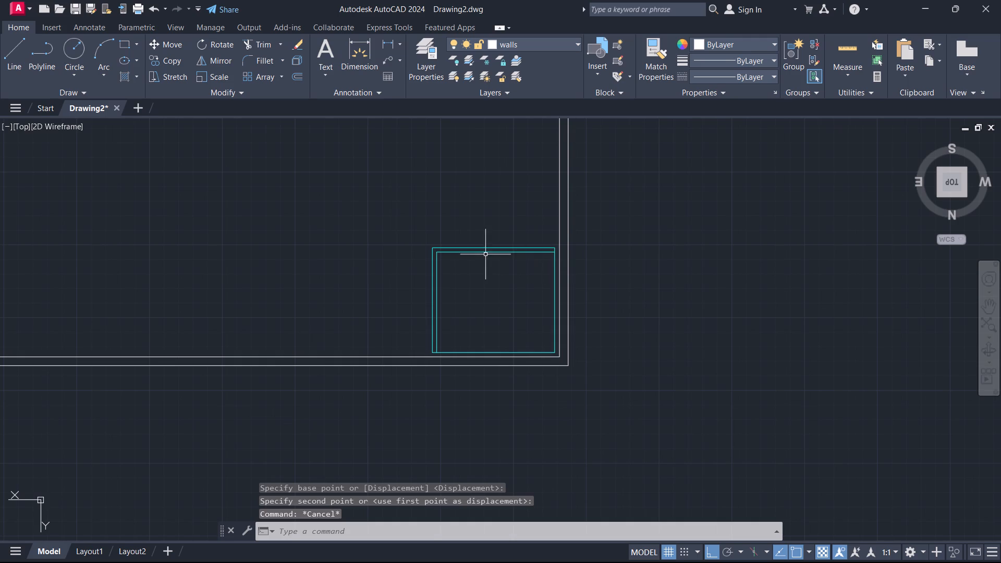
pyautogui.scroll(-1, 493, 271)
pyautogui.moveTo(497, 274); pyautogui.dragTo(662, 381, button='middle')
pyautogui.scroll(-2, 506, 322)
pyautogui.moveTo(484, 288); pyautogui.dragTo(469, 349, button='middle')
pyautogui.scroll(1, 441, 300)
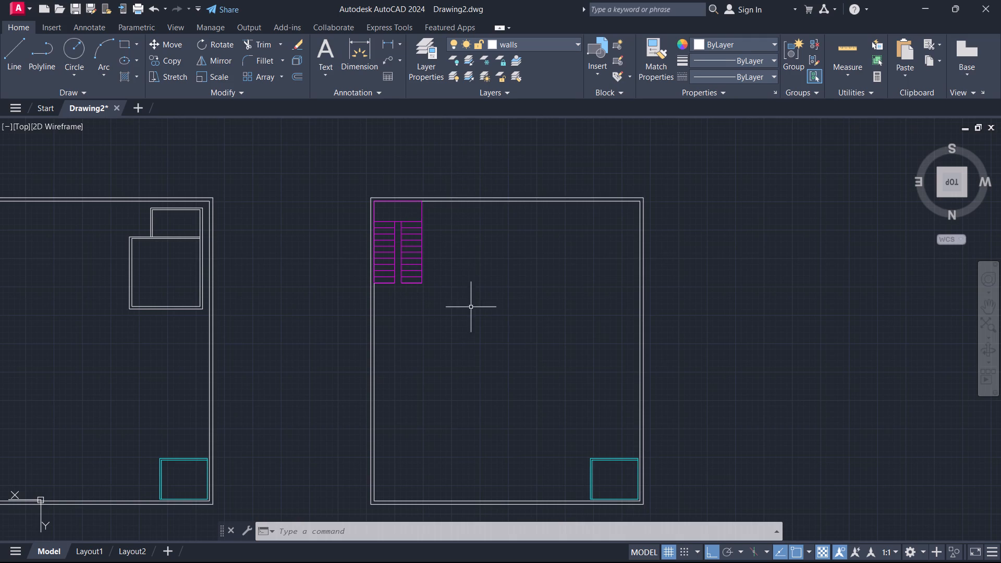
pyautogui.moveTo(516, 393); pyautogui.dragTo(520, 355, button='middle')
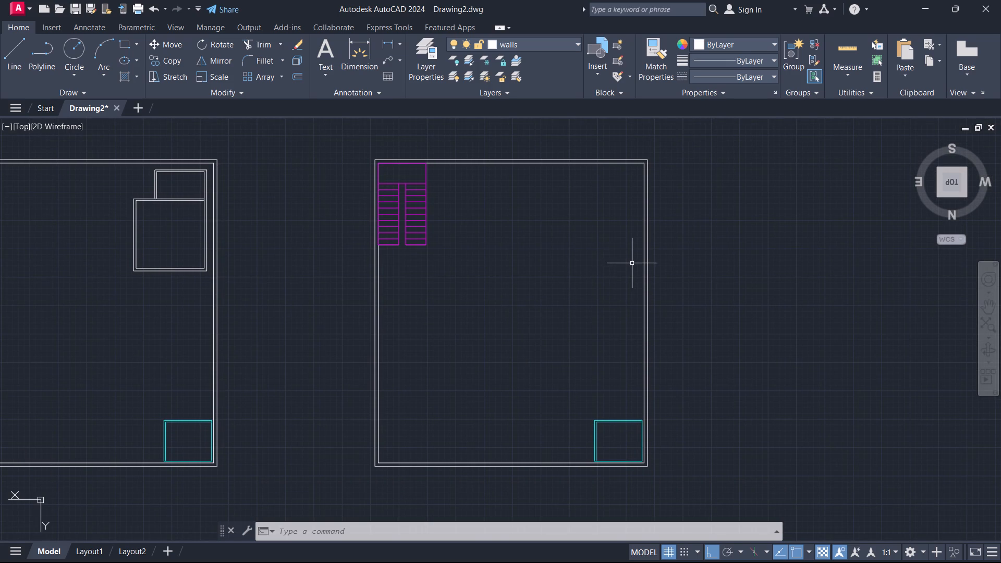
pyautogui.press('Escape')
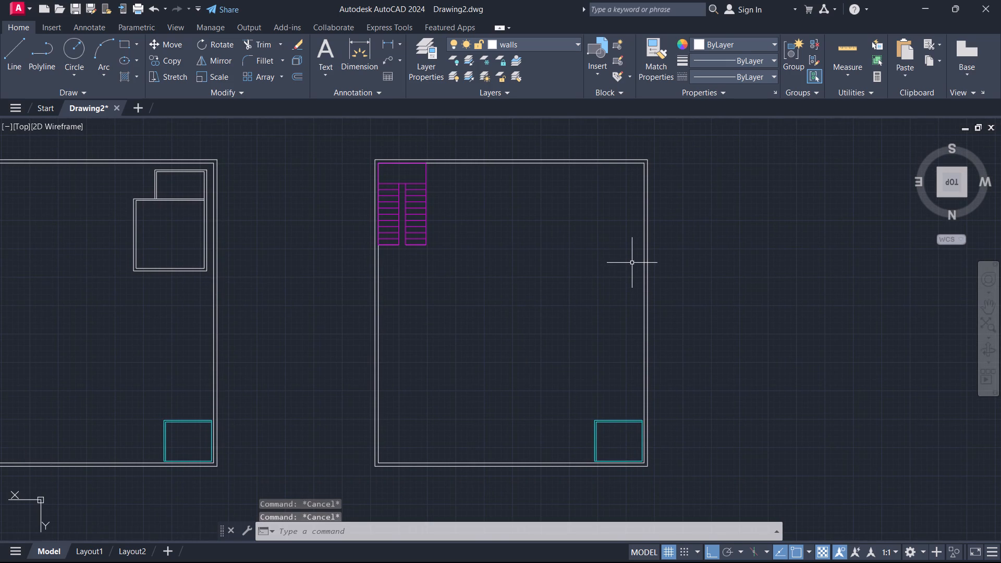
pyautogui.press('o')
pyautogui.press('Return')
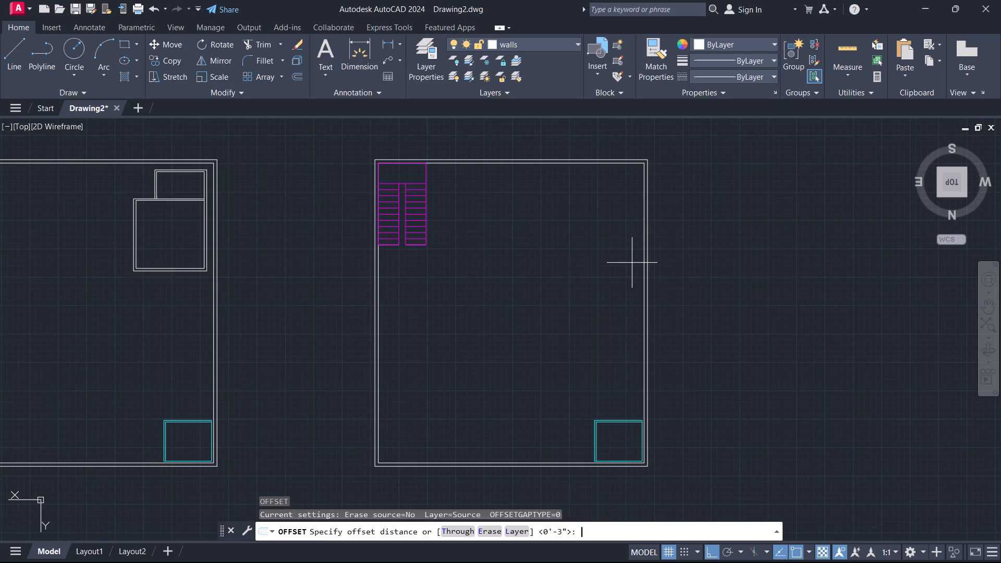
pyautogui.click(643, 294)
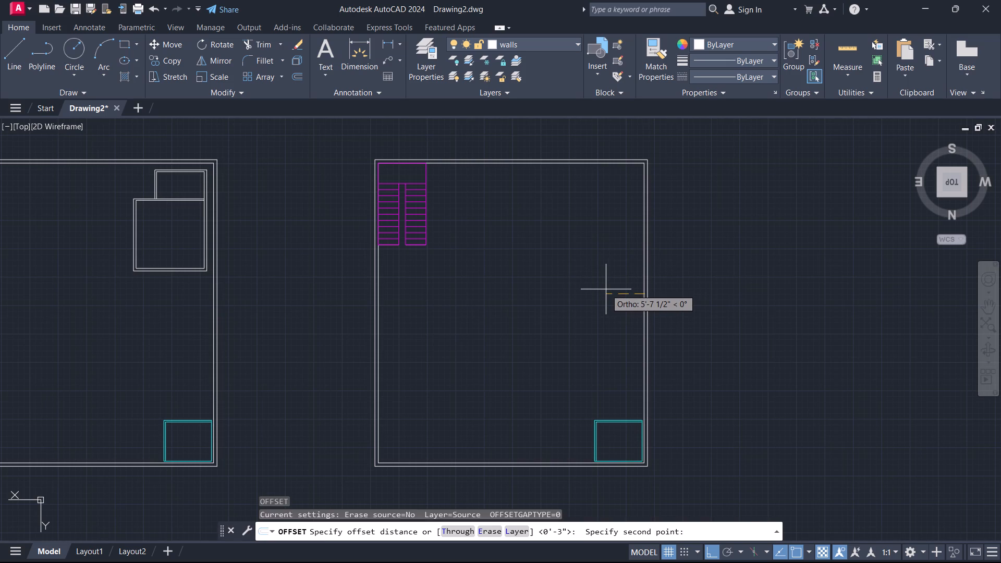
pyautogui.write("1'")
pyautogui.press('Return')
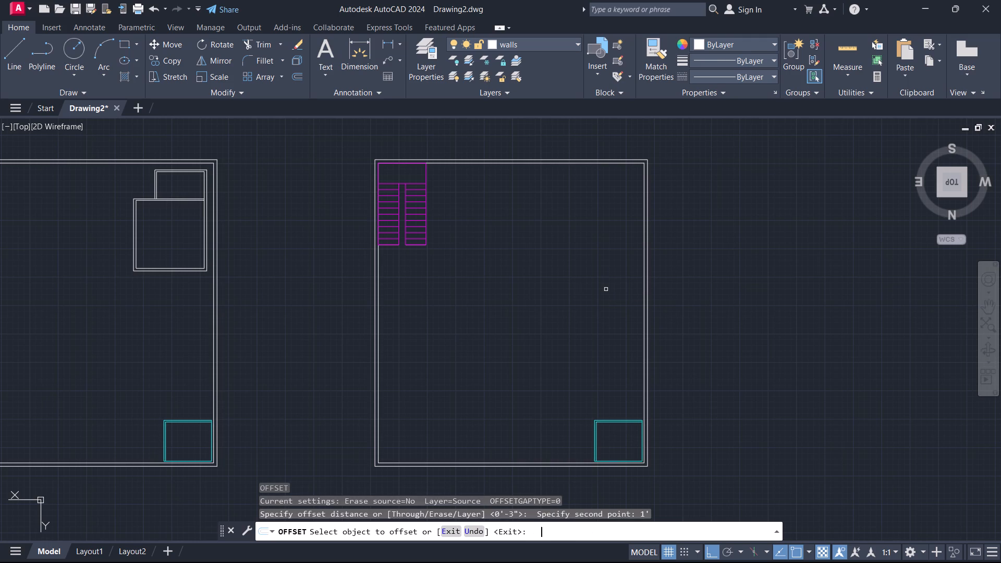
pyautogui.click(643, 267)
pyautogui.click(589, 263)
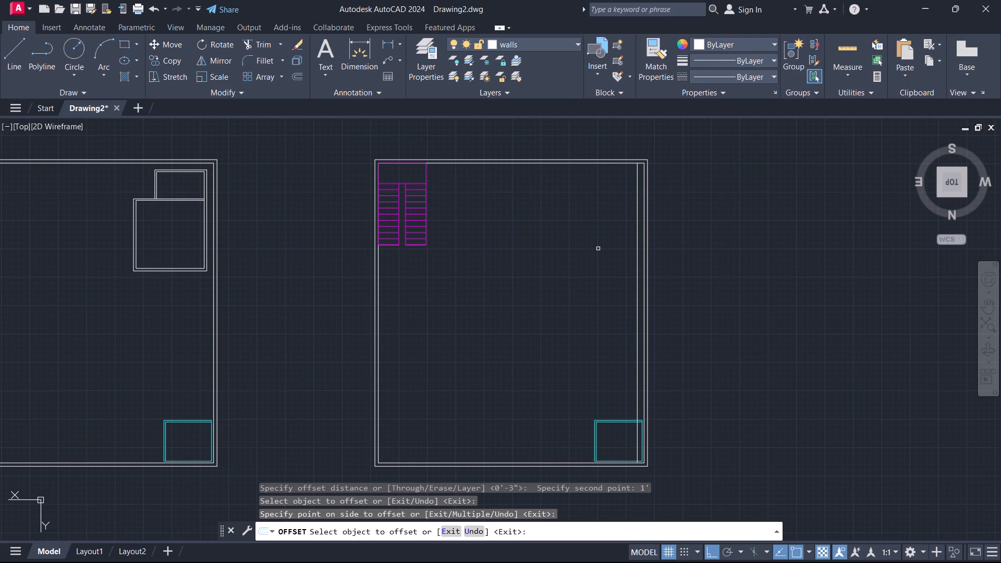
pyautogui.press('Escape')
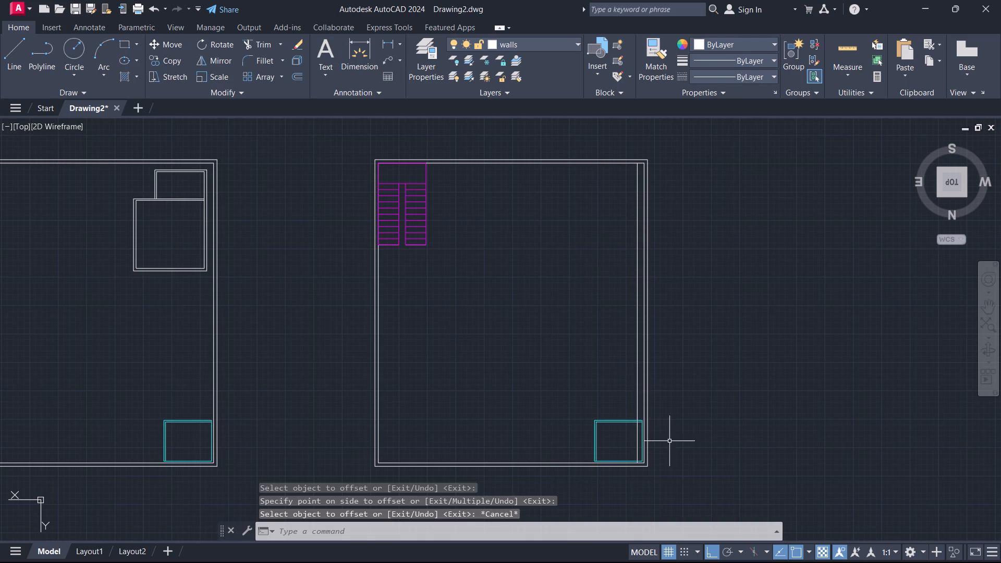
# Trim the new offset line inside the second plan's lift so it ends at the lift's upper outer edge.
pyautogui.scroll(3, 658, 443)
pyautogui.scroll(1, 599, 389)
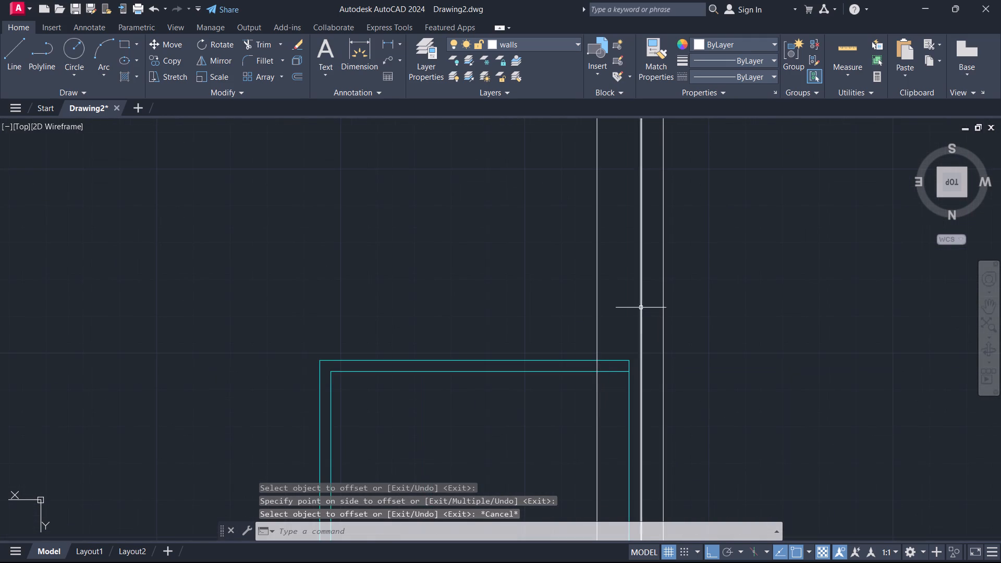
pyautogui.moveTo(621, 305); pyautogui.dragTo(648, 419, button='middle')
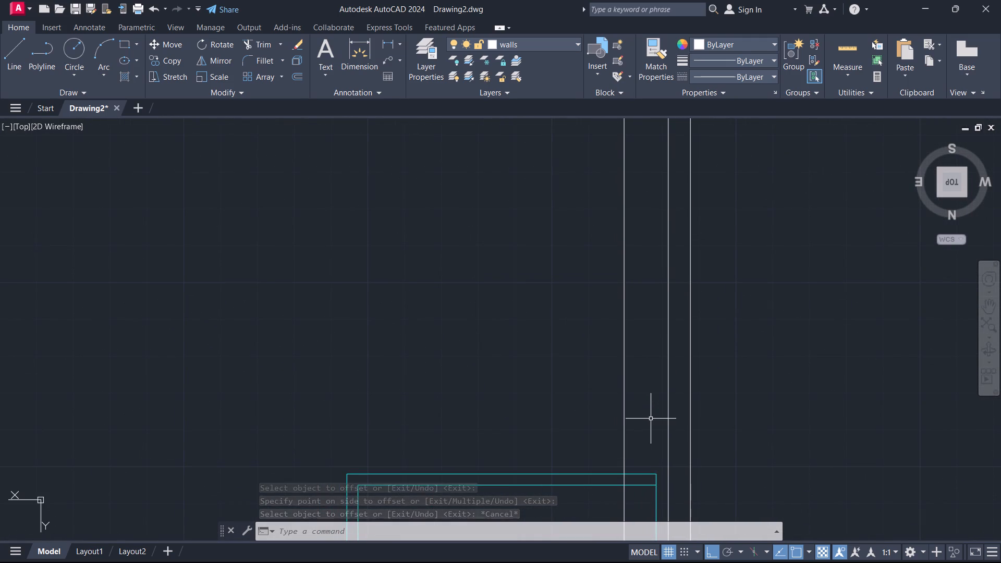
pyautogui.write('tr')
pyautogui.press('Return')
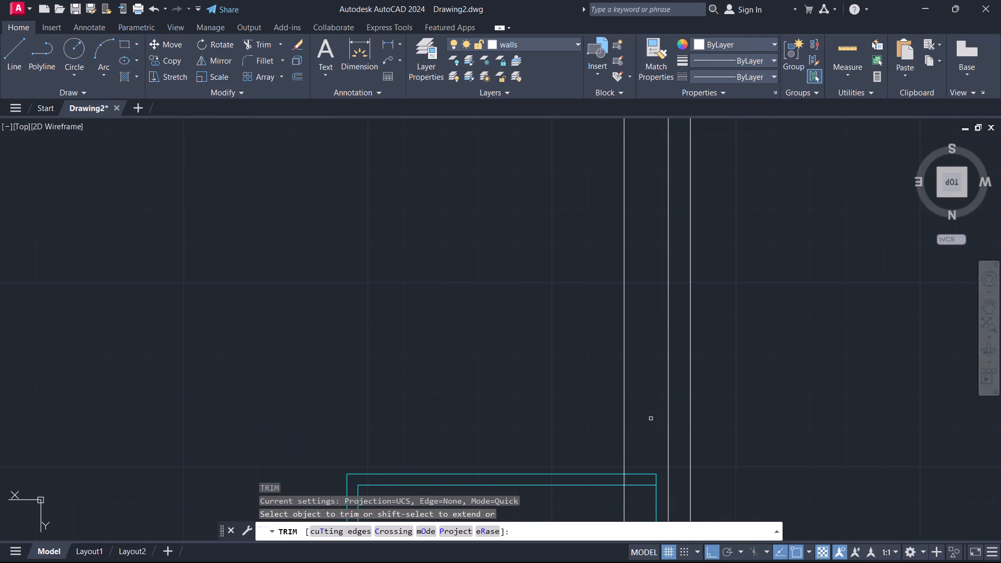
pyautogui.click(627, 481)
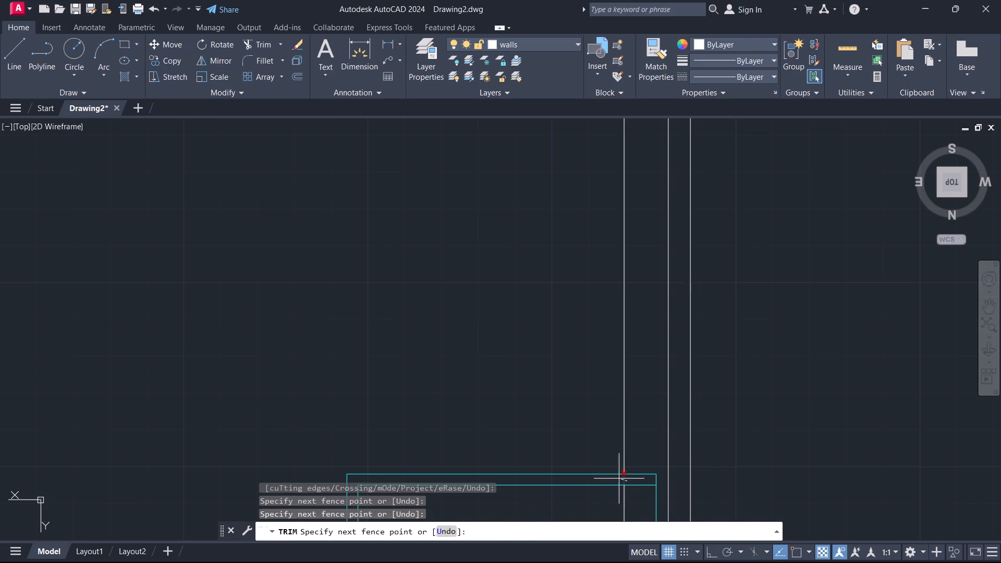
pyautogui.click(616, 478)
pyautogui.moveTo(635, 496); pyautogui.dragTo(611, 495)
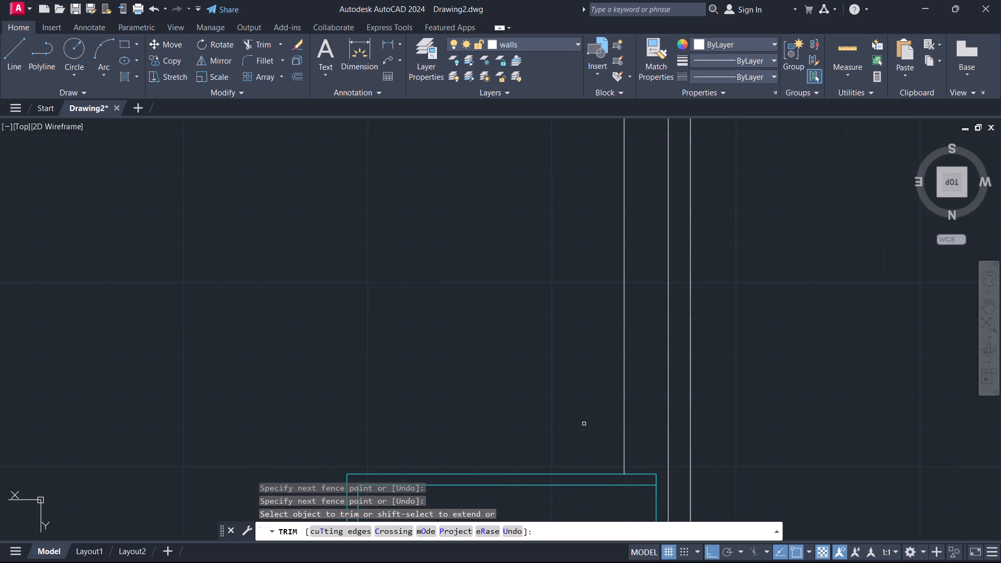
pyautogui.press('Escape')
# Draw a vertical line in the second plan from the staircase's top inner corner down to the bottom wall's inner line.
pyautogui.scroll(-2, 581, 406)
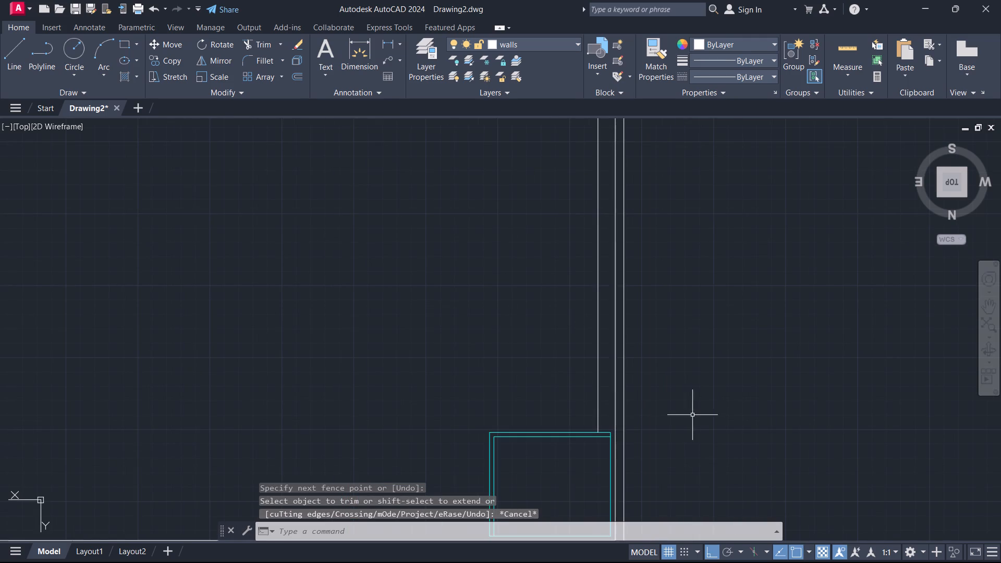
pyautogui.scroll(-1, 696, 417)
pyautogui.moveTo(721, 418); pyautogui.dragTo(792, 562, button='middle')
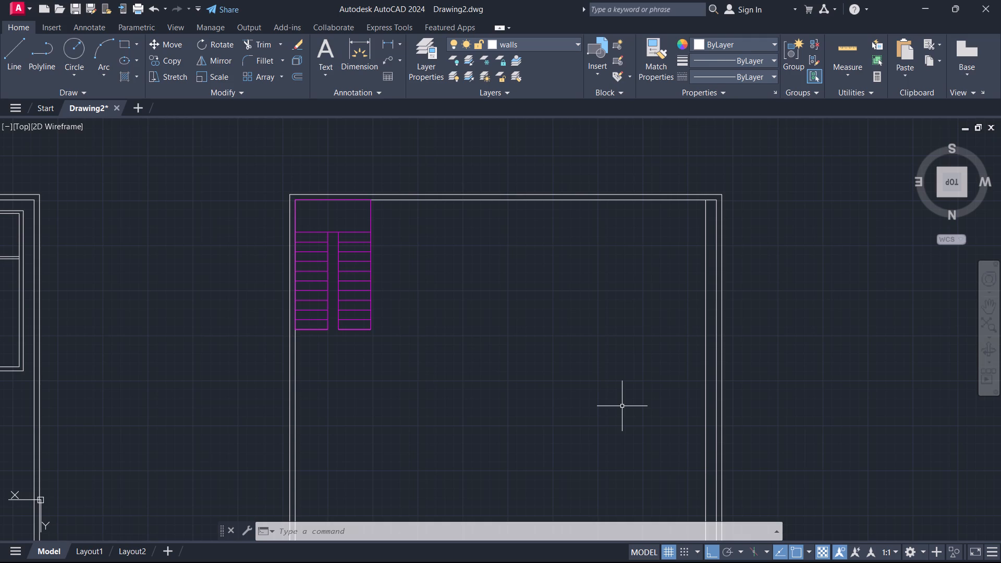
pyautogui.press('l')
pyautogui.press('Return')
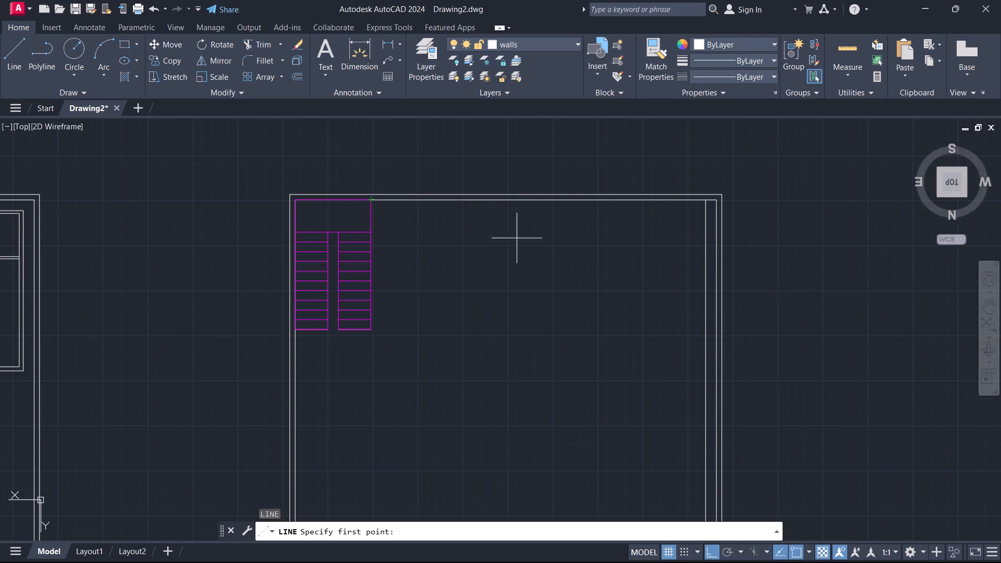
pyautogui.click(372, 203)
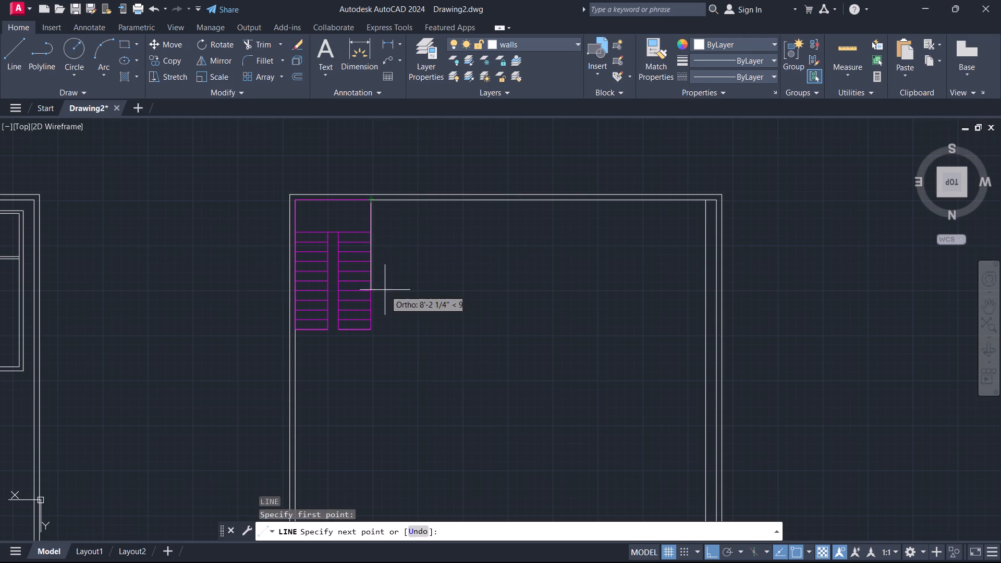
pyautogui.scroll(-2, 388, 298)
pyautogui.moveTo(390, 318); pyautogui.dragTo(445, 217, button='middle')
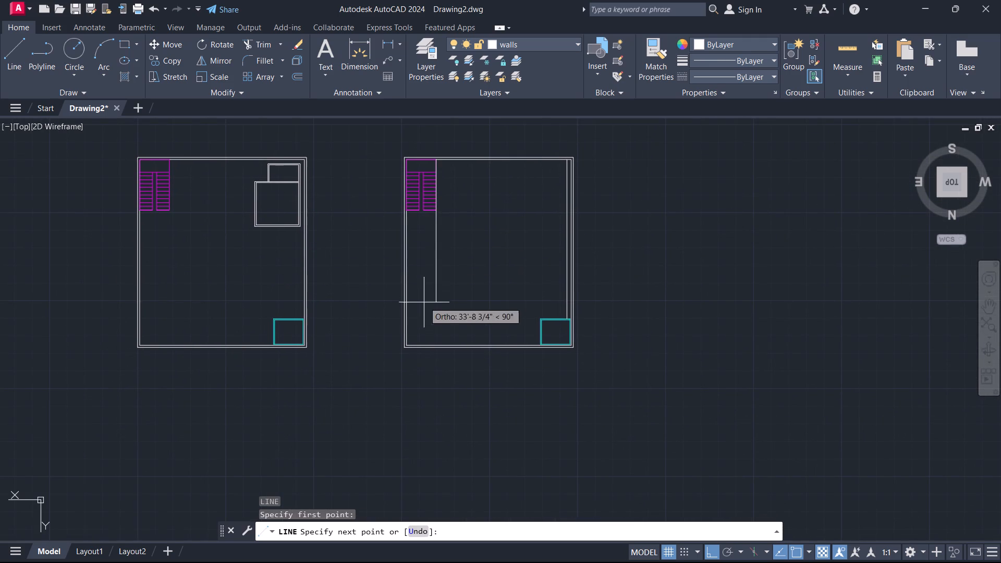
pyautogui.scroll(3, 432, 342)
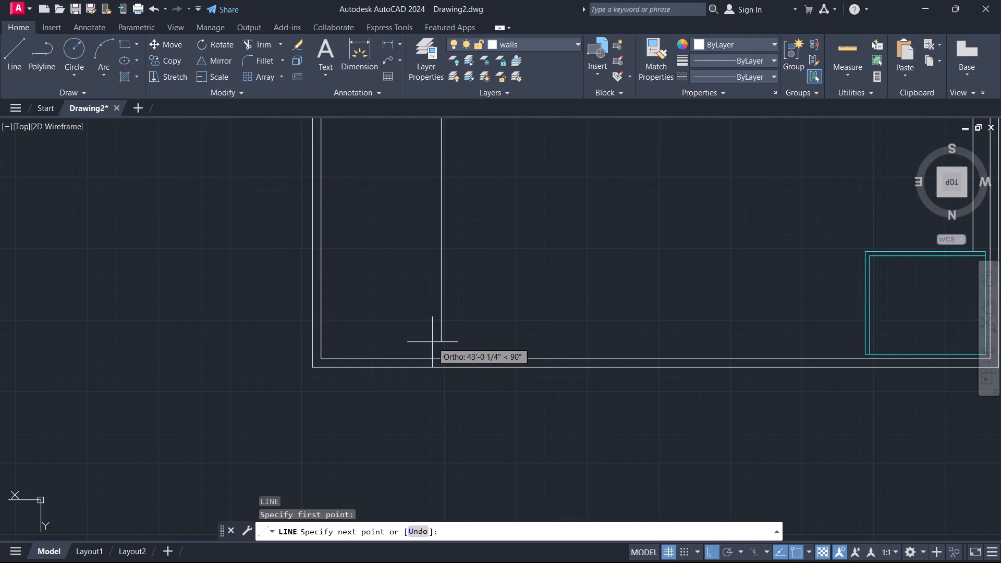
pyautogui.click(440, 360)
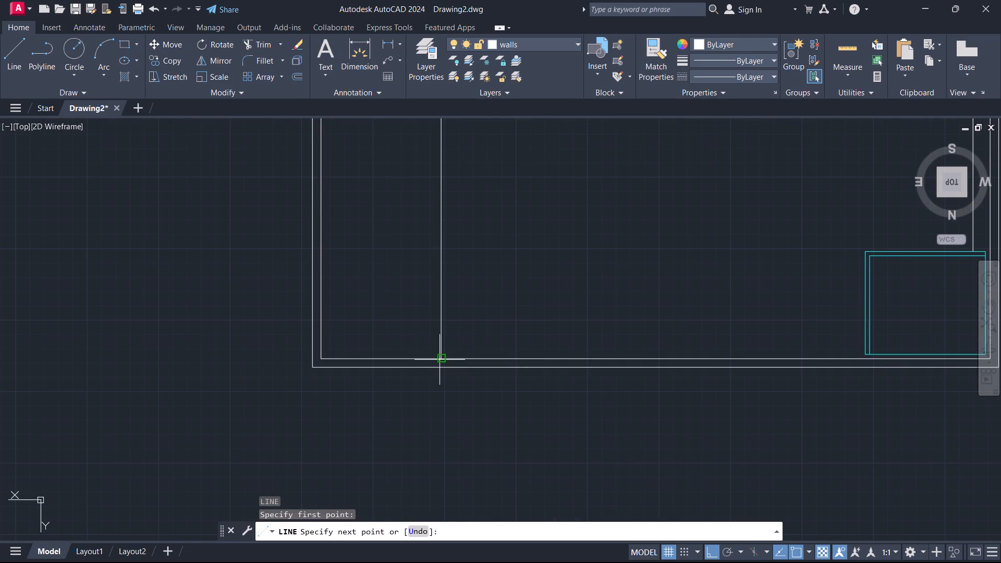
pyautogui.press('Escape')
# Offset the inner line of the second plan's top exterior wall 1' toward the plan's interior.
pyautogui.scroll(-2, 451, 308)
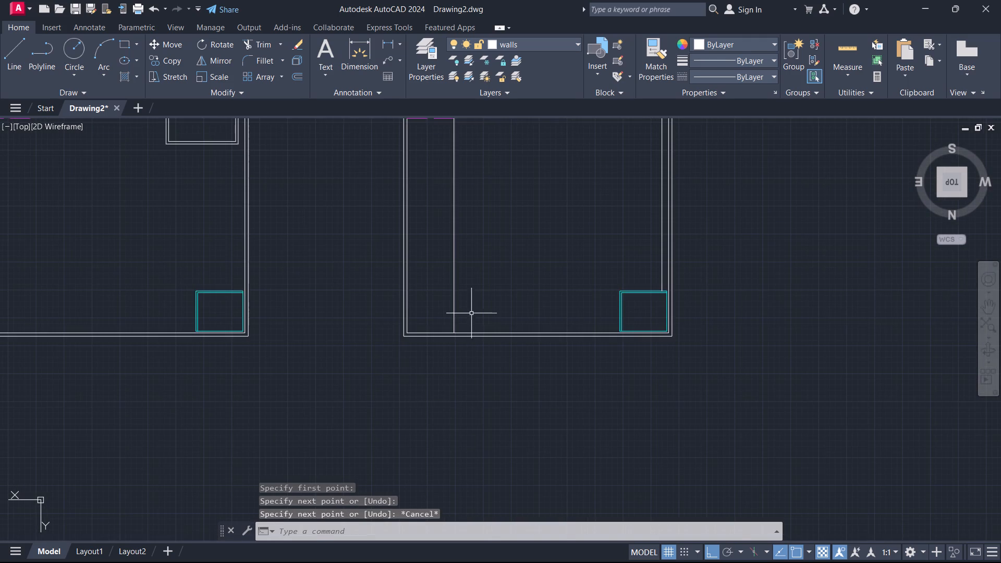
pyautogui.moveTo(478, 288); pyautogui.dragTo(332, 467, button='middle')
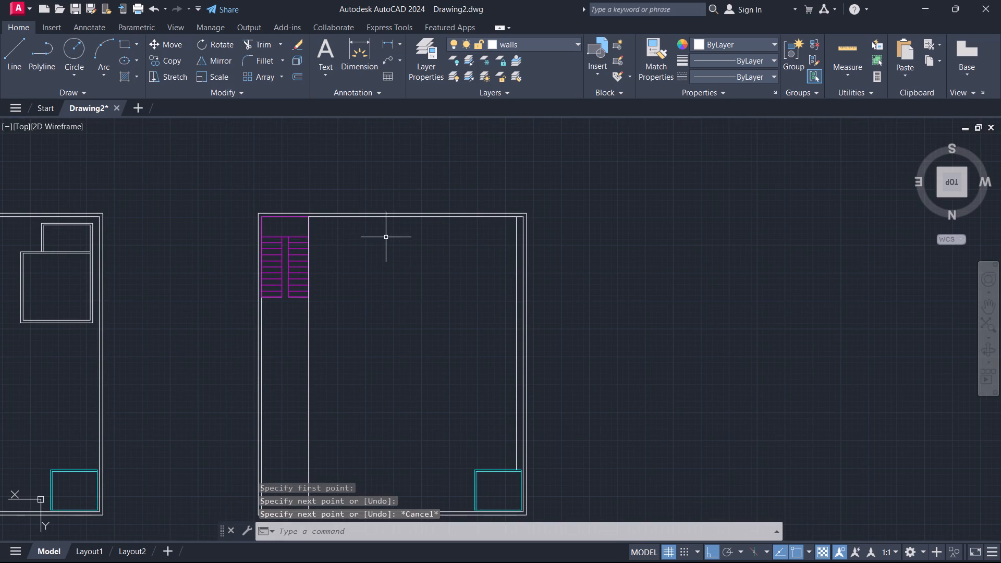
pyautogui.click(392, 217)
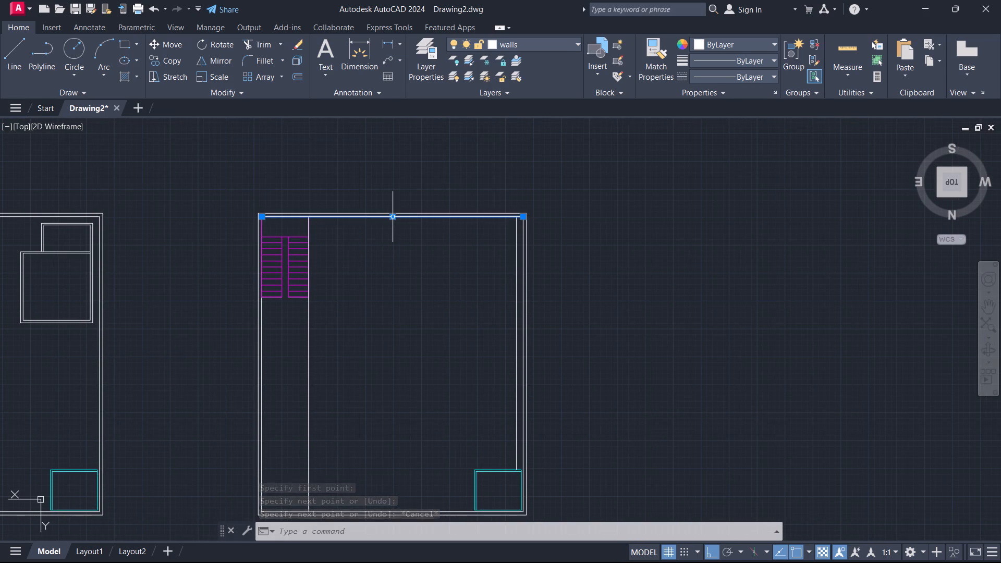
pyautogui.press('o')
pyautogui.press('Return')
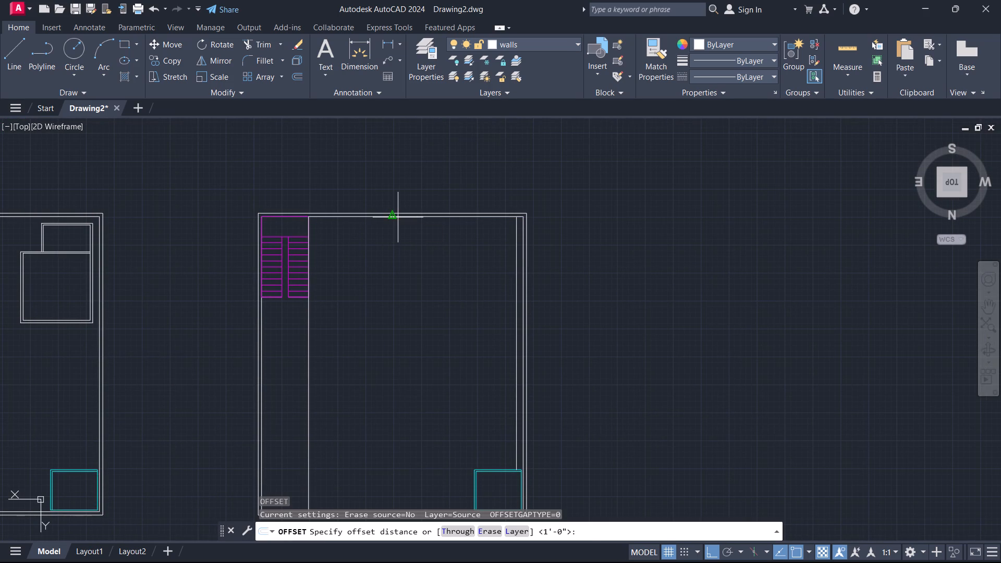
pyautogui.click(398, 217)
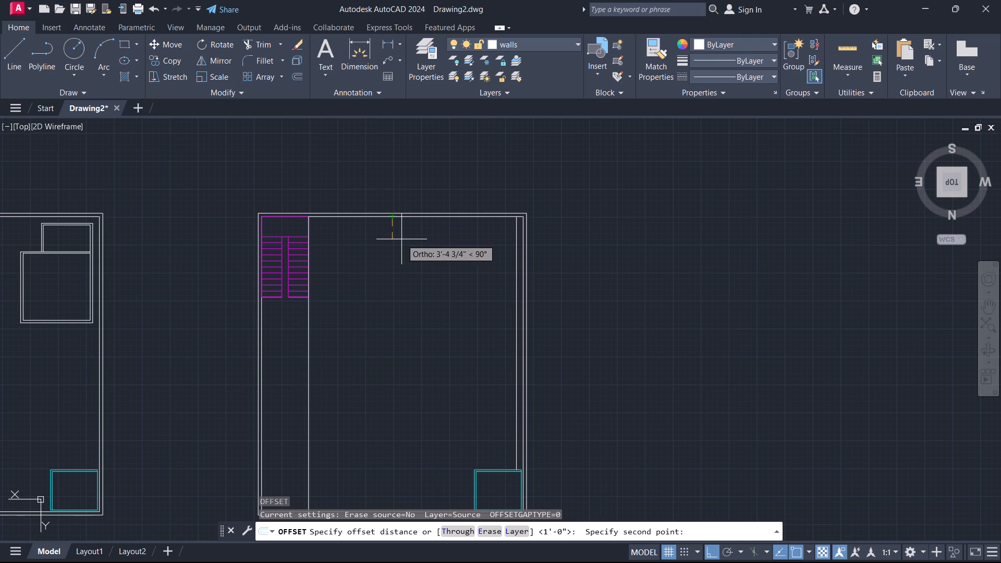
pyautogui.press('1')
pyautogui.press("'")
pyautogui.press('Return')
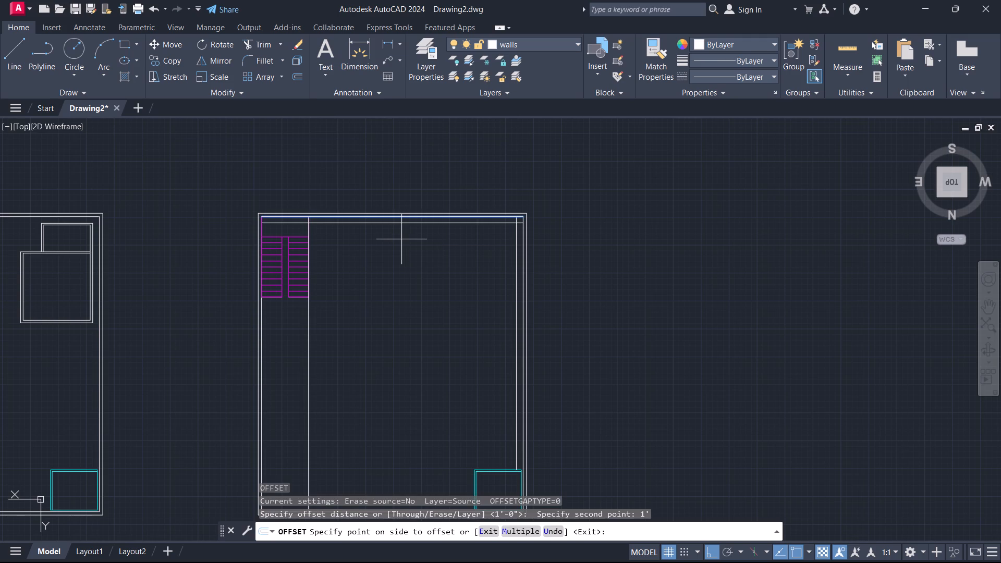
pyautogui.scroll(1, 387, 224)
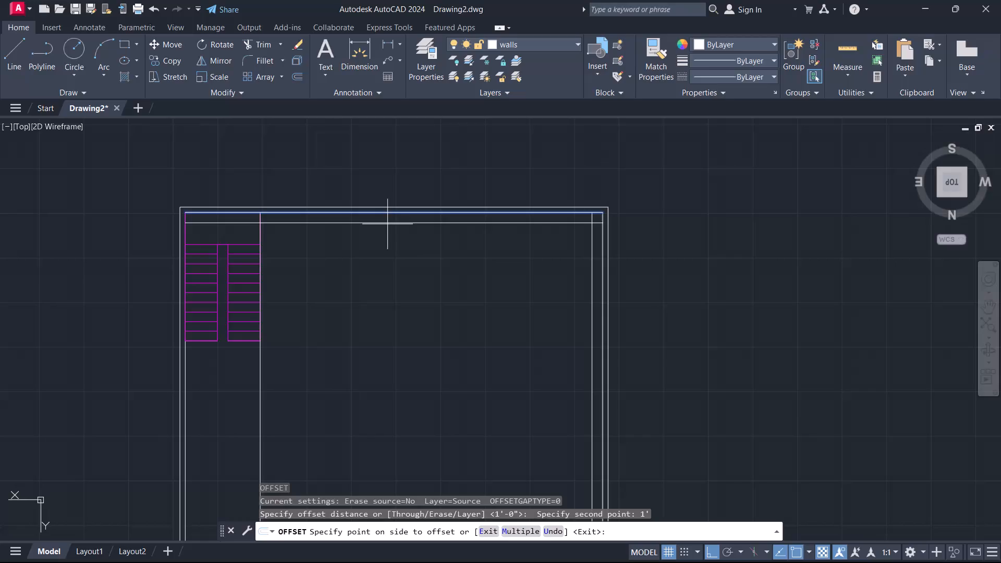
pyautogui.click(392, 255)
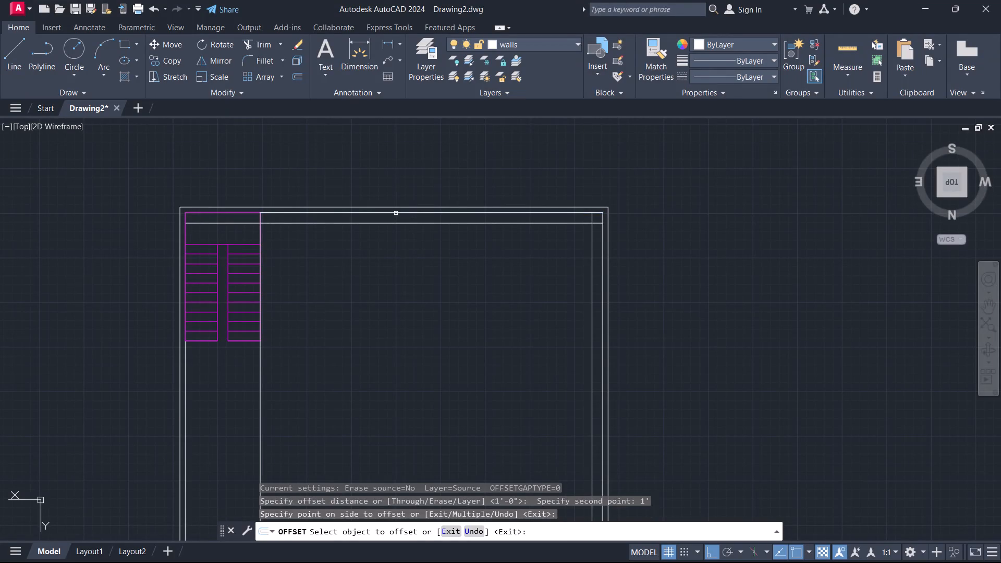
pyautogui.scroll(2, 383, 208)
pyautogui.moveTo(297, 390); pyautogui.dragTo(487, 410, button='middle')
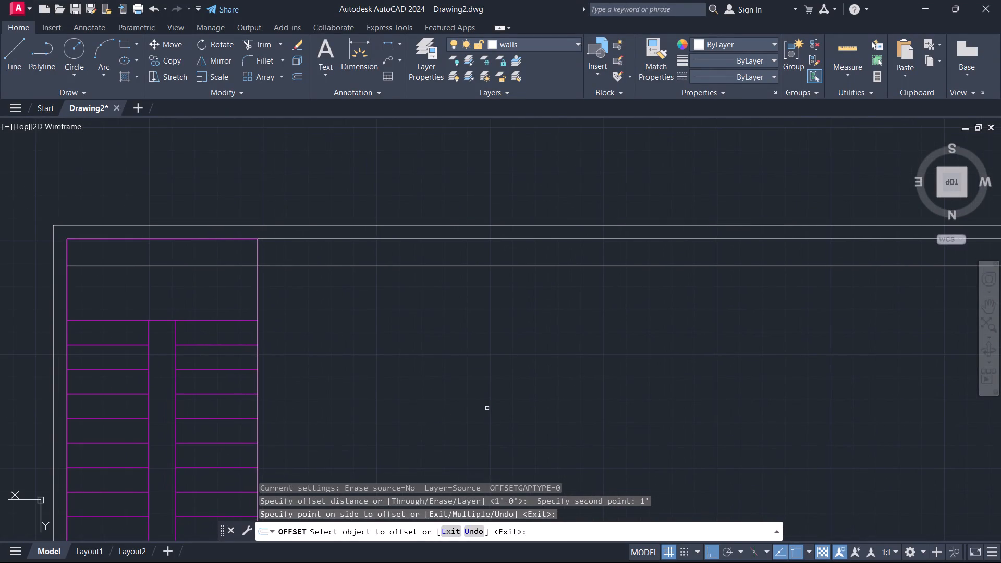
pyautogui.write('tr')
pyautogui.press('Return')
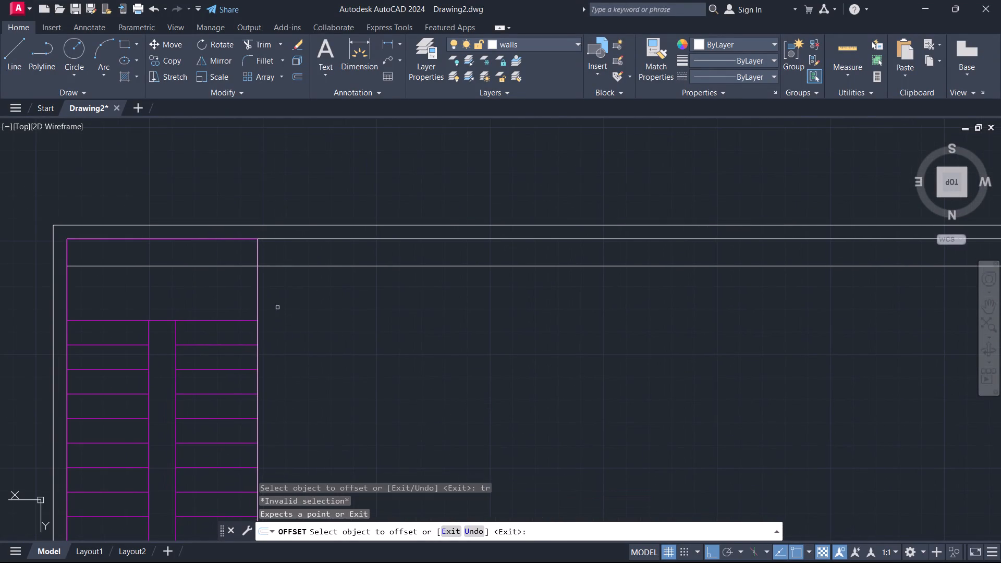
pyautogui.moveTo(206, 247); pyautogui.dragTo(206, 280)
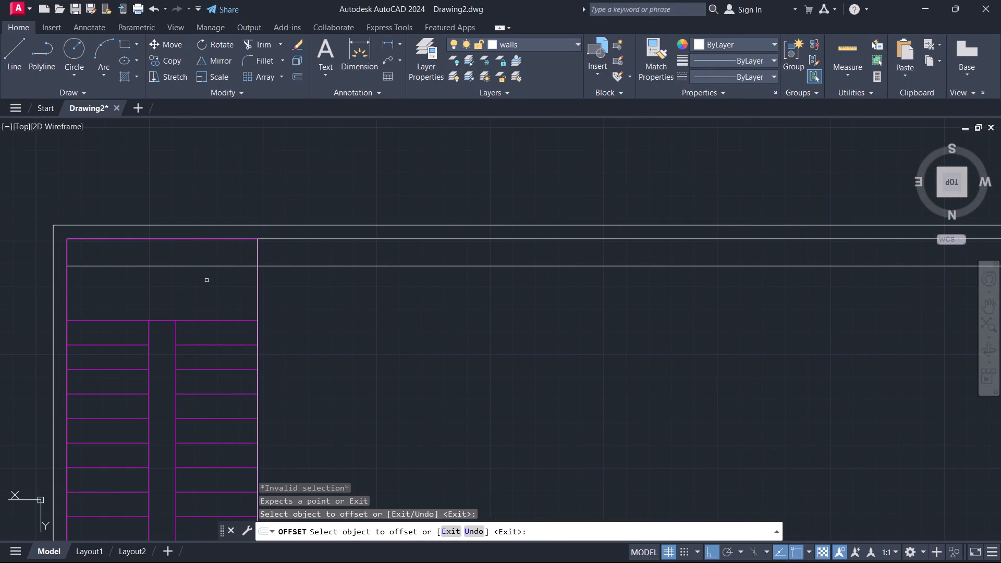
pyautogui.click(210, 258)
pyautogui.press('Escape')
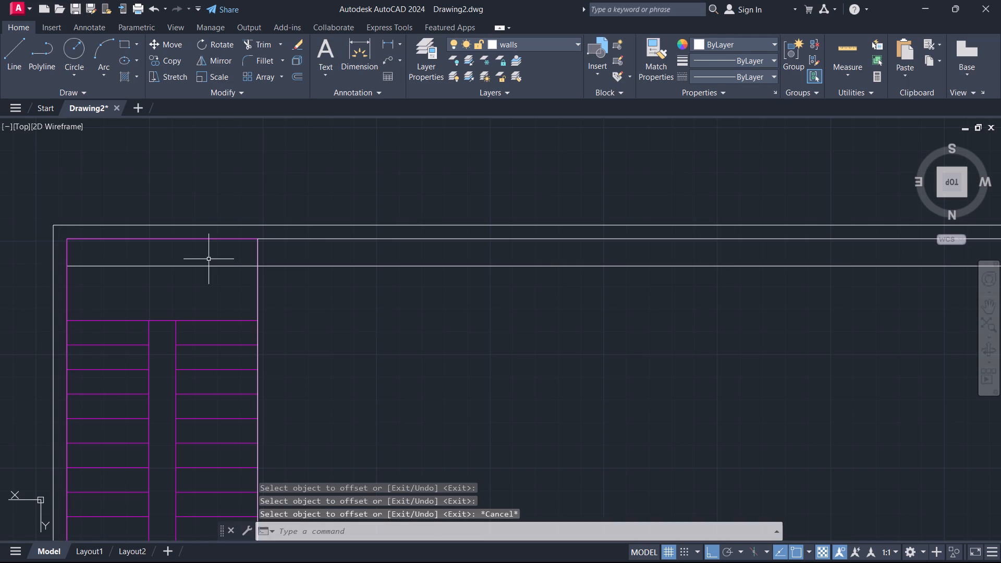
# Trim away the part of the new top offset line that crosses the second plan's staircase.
pyautogui.write('tr')
pyautogui.press('Return')
pyautogui.moveTo(209, 259); pyautogui.dragTo(210, 278)
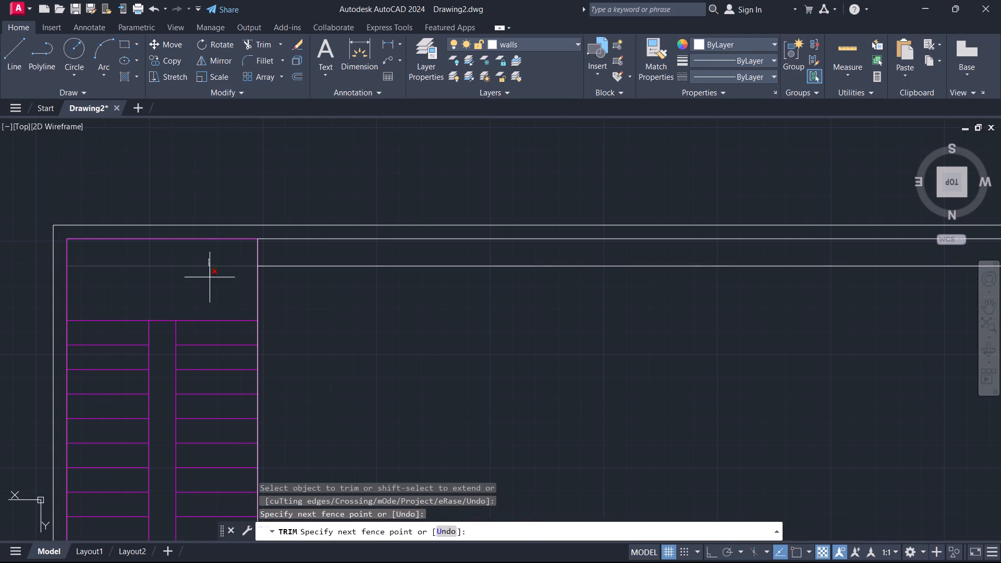
pyautogui.moveTo(210, 278); pyautogui.dragTo(210, 279)
# Trim the overlapping ends where the top and lift-side 1' offset lines cross, leaving a clean corner.
pyautogui.scroll(-2, 341, 345)
pyautogui.scroll(3, 645, 309)
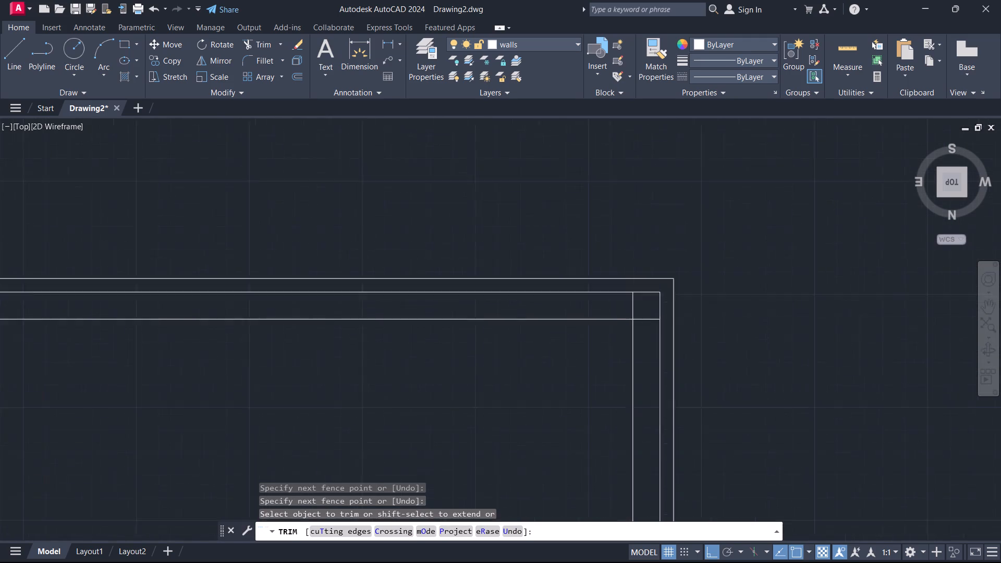
pyautogui.moveTo(616, 307); pyautogui.dragTo(637, 333)
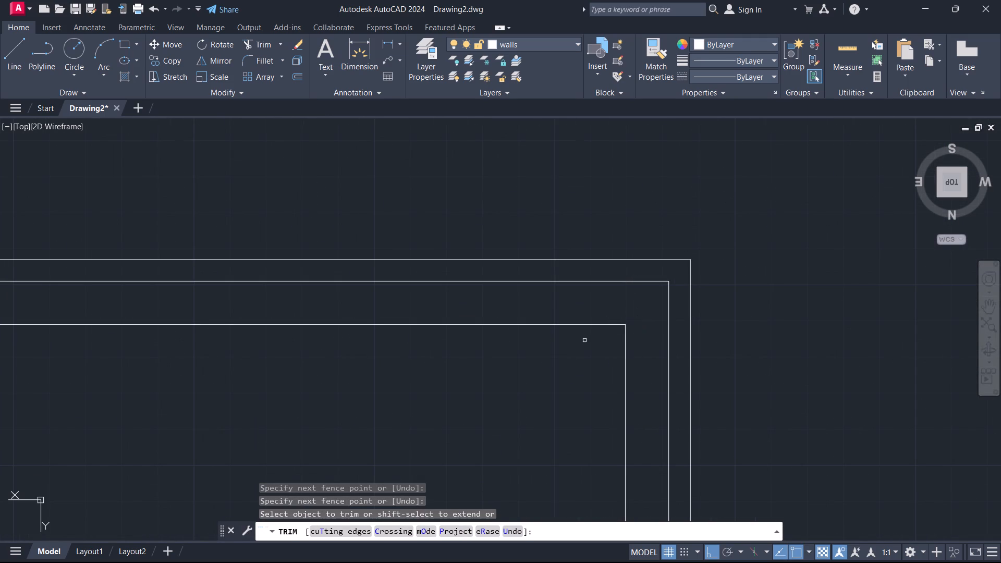
pyautogui.scroll(-1, 457, 368)
pyautogui.moveTo(429, 389); pyautogui.dragTo(484, 293, button='middle')
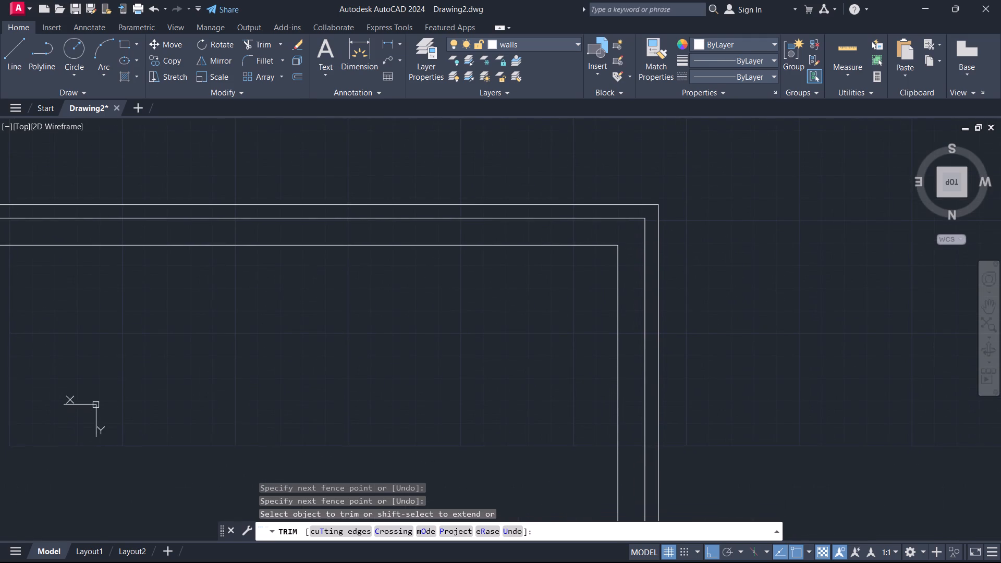
pyautogui.press('Escape')
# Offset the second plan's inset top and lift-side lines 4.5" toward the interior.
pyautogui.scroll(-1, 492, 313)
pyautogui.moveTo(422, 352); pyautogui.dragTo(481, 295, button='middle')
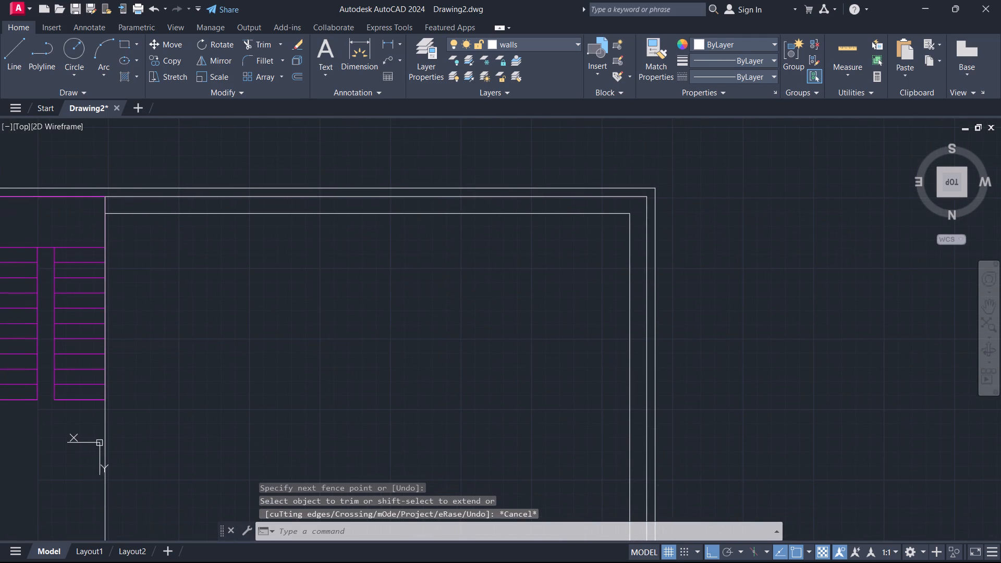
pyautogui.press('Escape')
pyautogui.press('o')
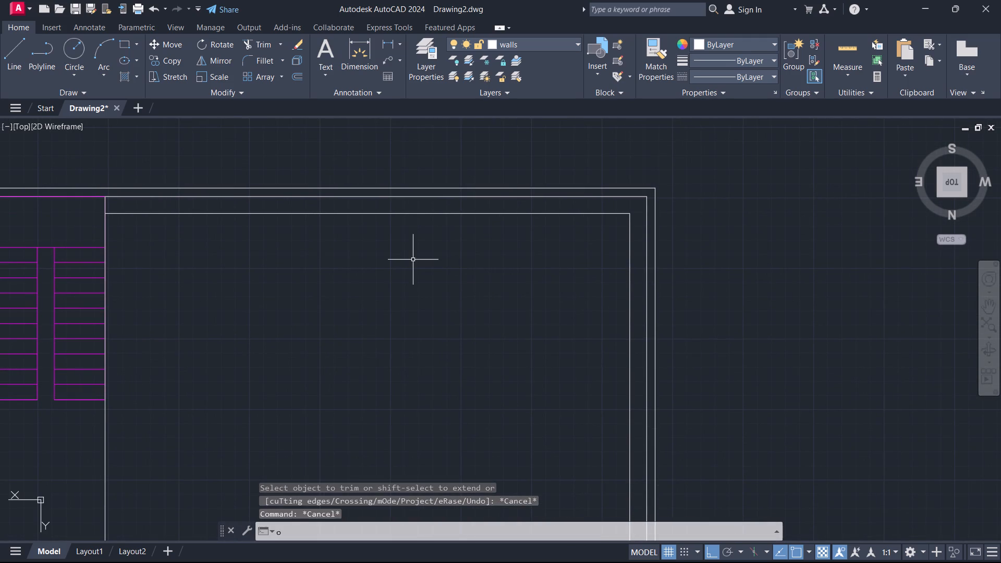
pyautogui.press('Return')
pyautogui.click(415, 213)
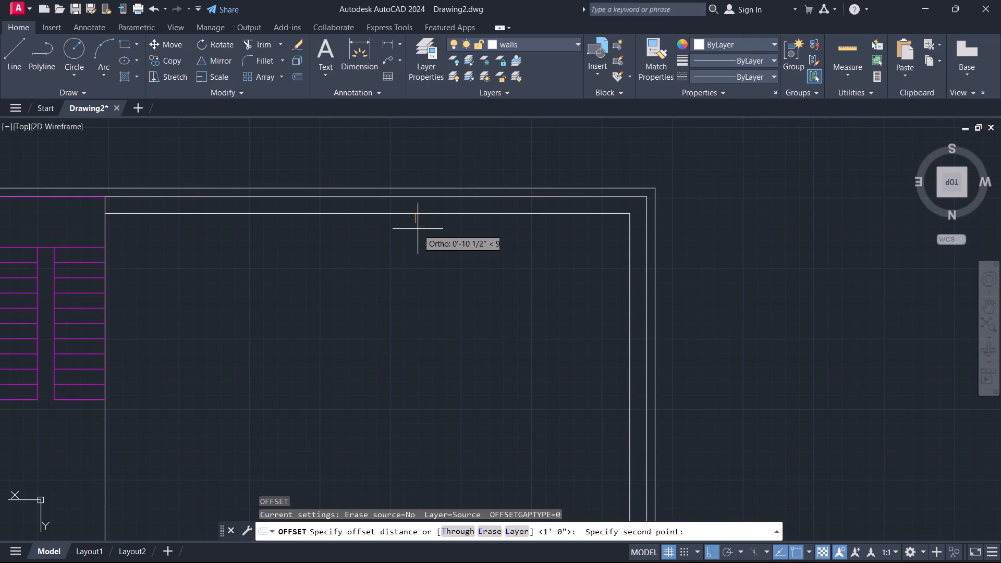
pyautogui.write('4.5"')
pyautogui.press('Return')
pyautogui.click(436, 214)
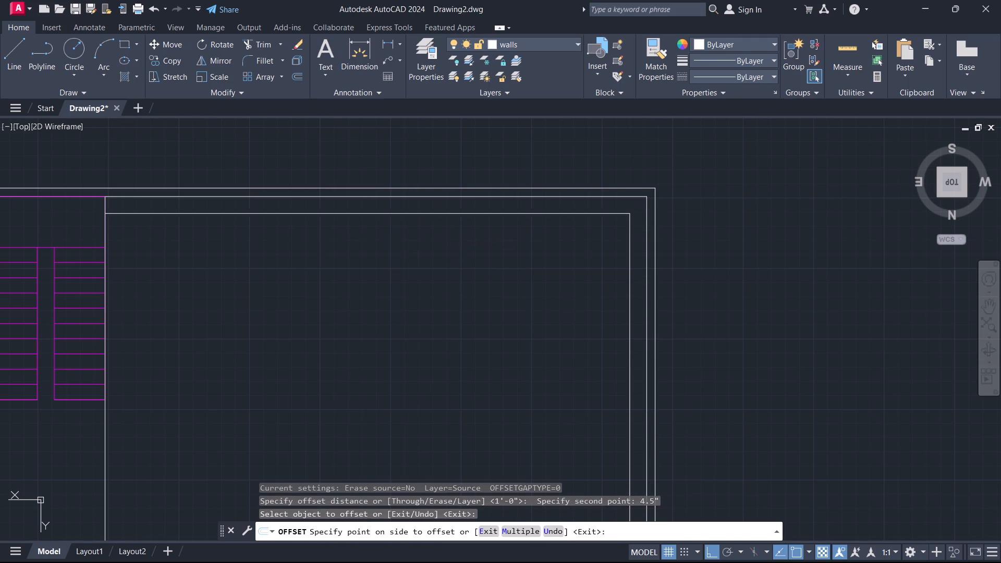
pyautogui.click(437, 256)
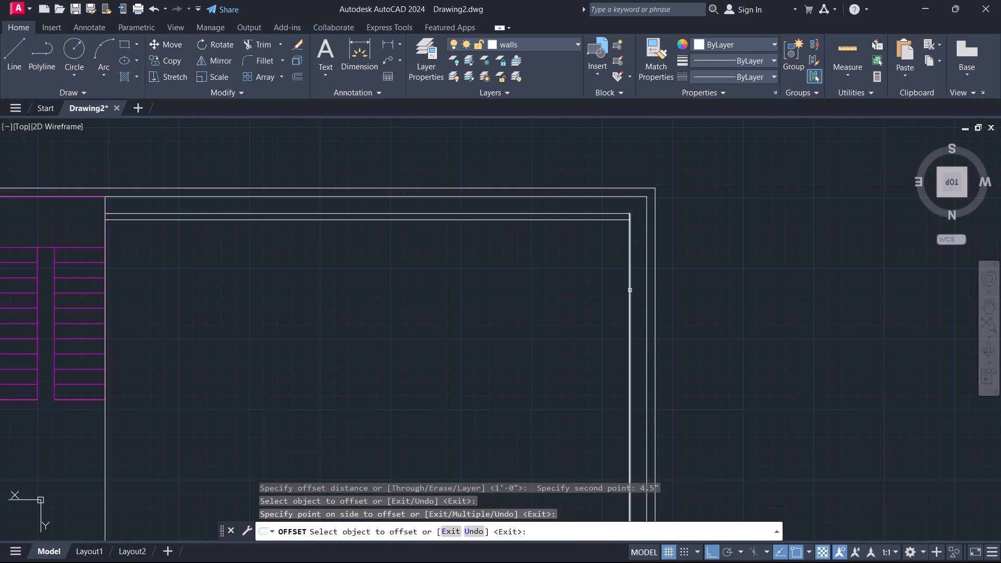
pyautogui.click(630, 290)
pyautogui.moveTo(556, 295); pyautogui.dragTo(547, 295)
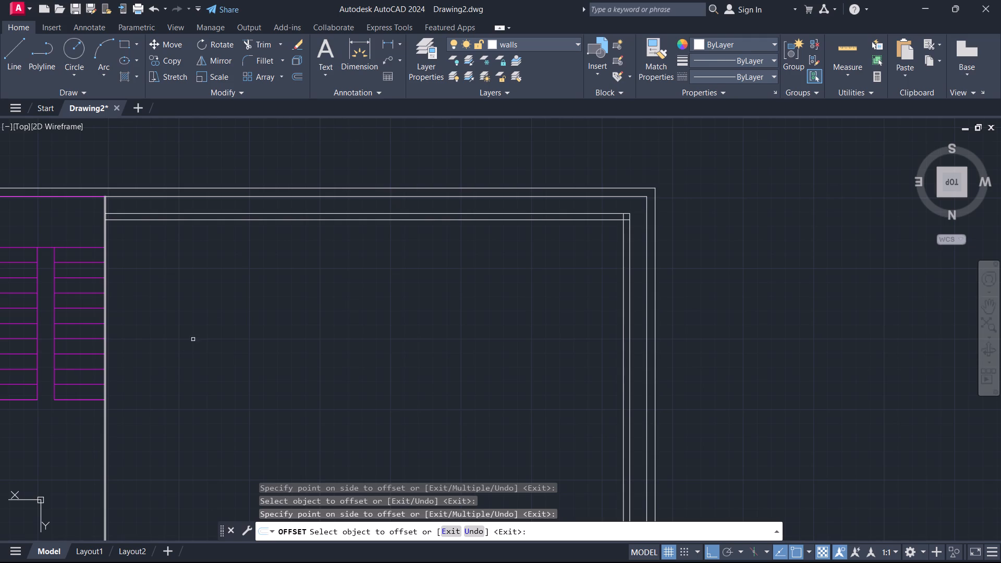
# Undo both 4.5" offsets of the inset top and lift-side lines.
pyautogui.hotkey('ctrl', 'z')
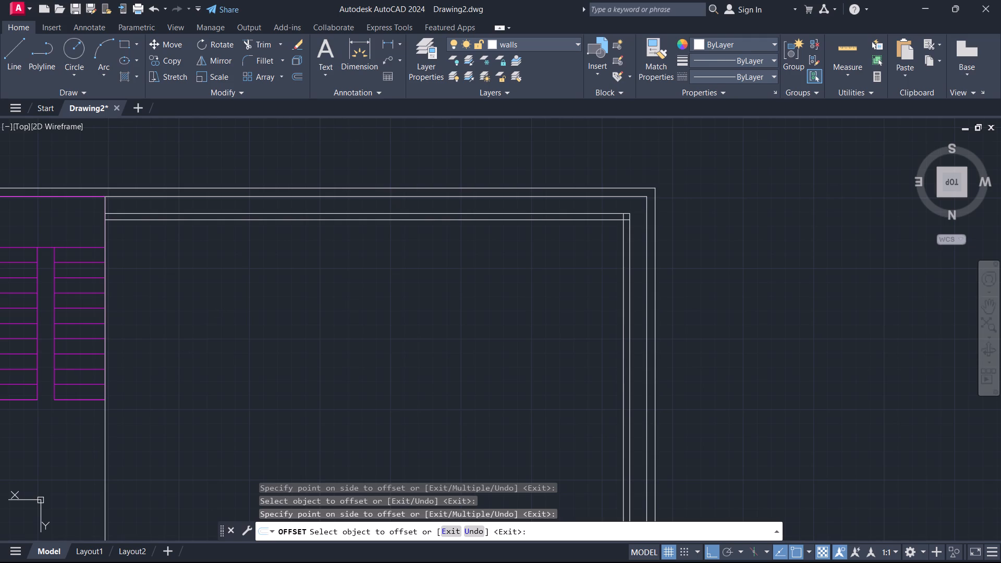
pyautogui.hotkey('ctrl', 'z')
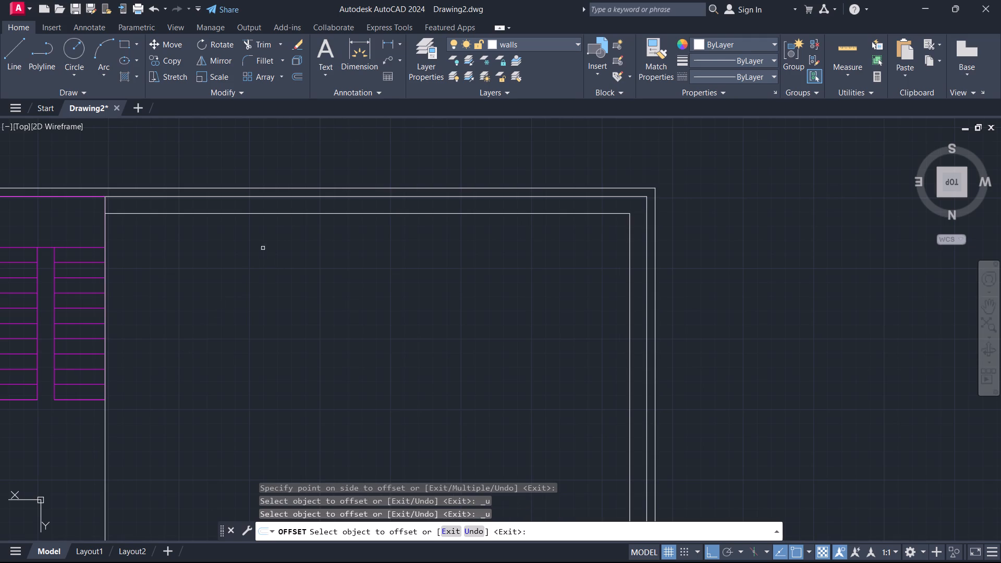
# Offset the second plan's inset top and lift-side lines 6" toward the plan's interior.
pyautogui.click(284, 215)
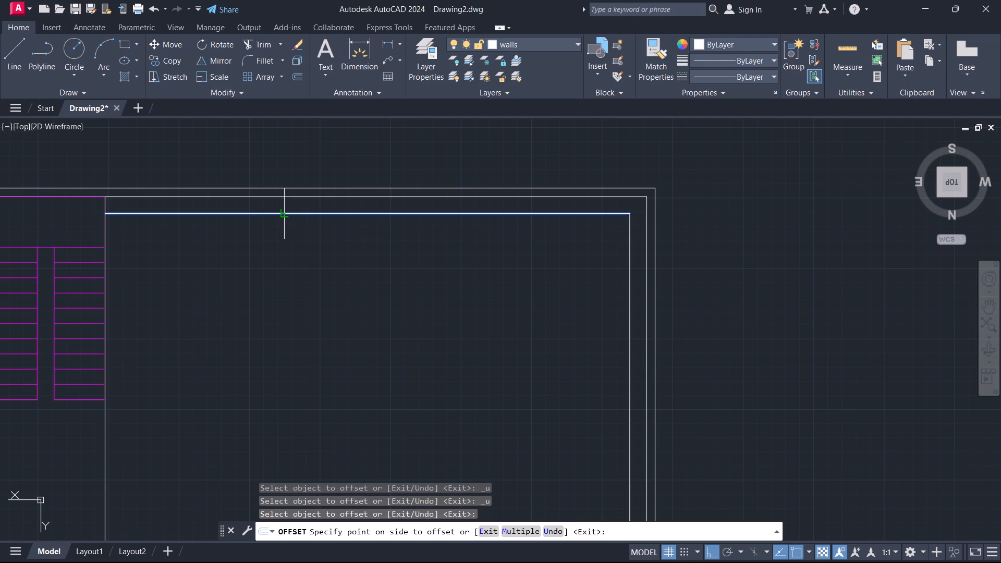
pyautogui.press('Escape')
pyautogui.press('space')
pyautogui.click(284, 215)
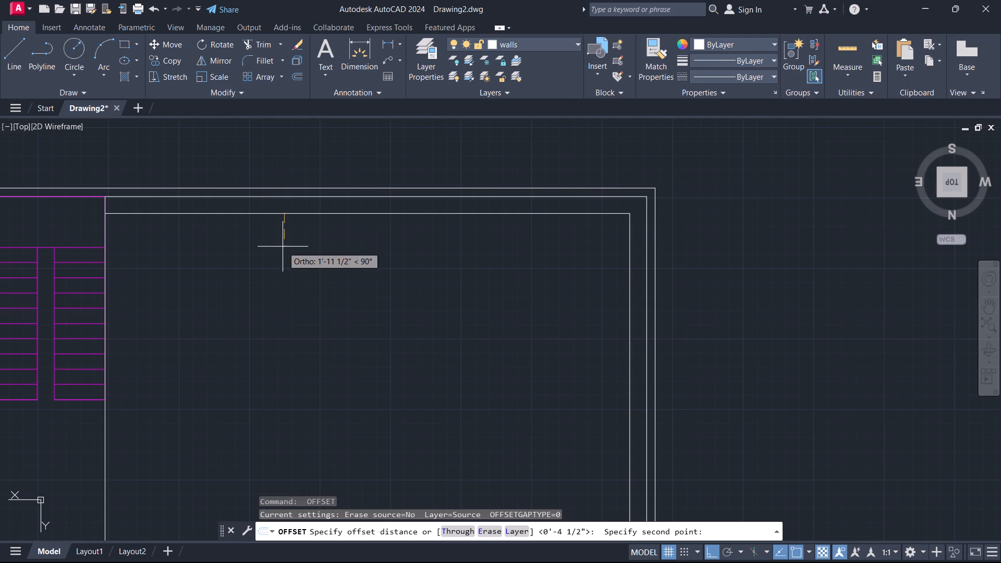
pyautogui.press('4')
pyautogui.press('BackSpace')
pyautogui.write('6"')
pyautogui.press('Return')
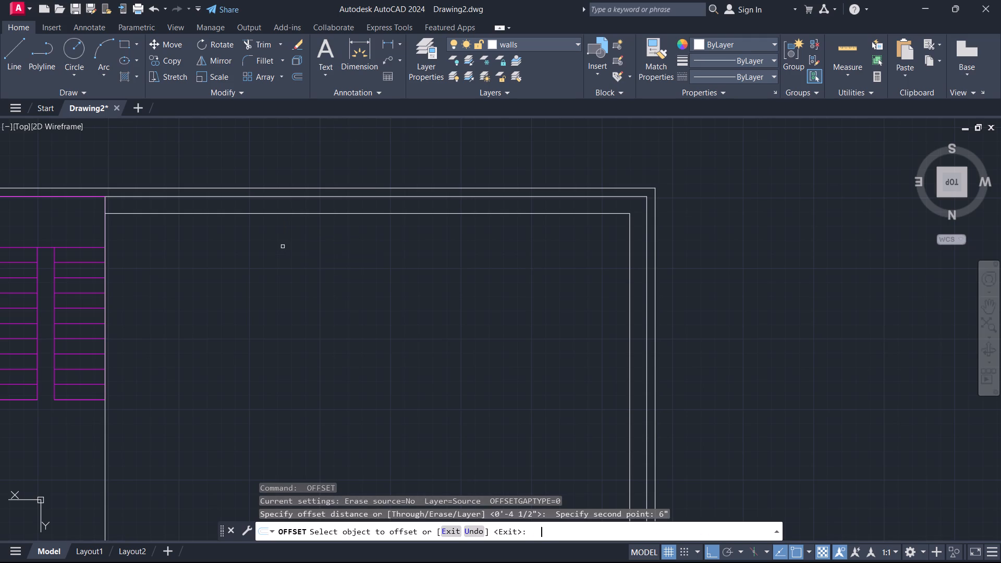
pyautogui.click(294, 214)
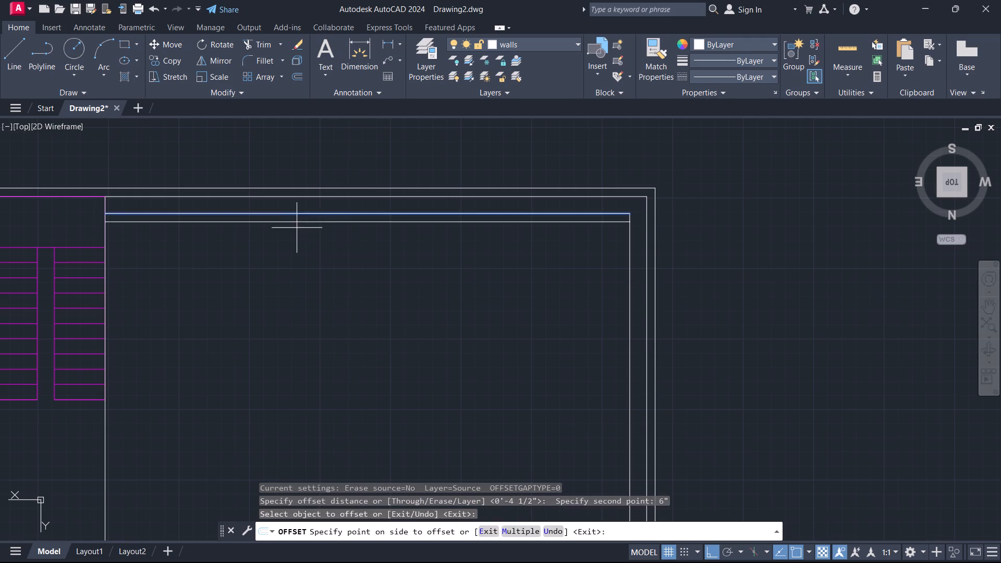
pyautogui.click(298, 244)
pyautogui.scroll(-1, 339, 255)
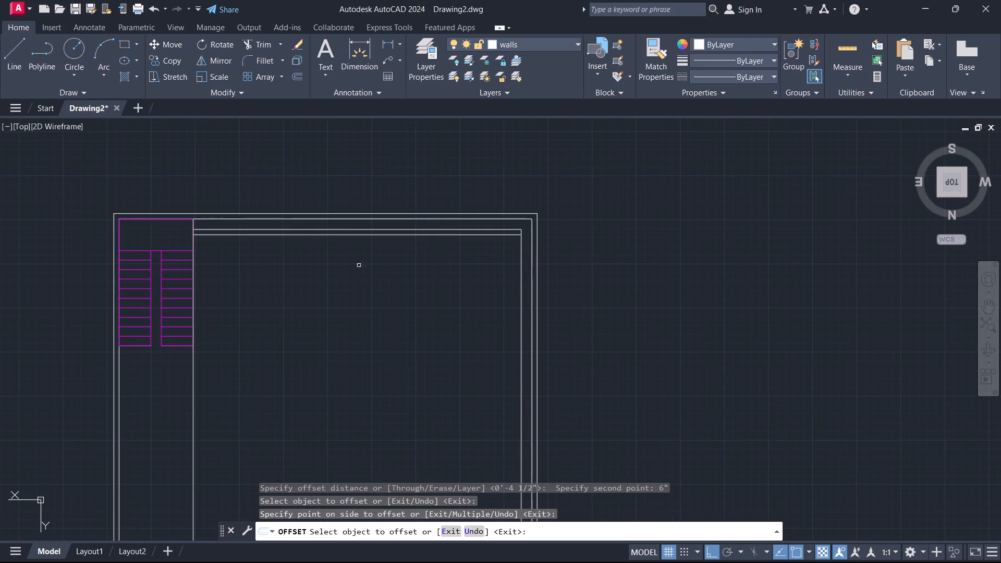
pyautogui.click(520, 272)
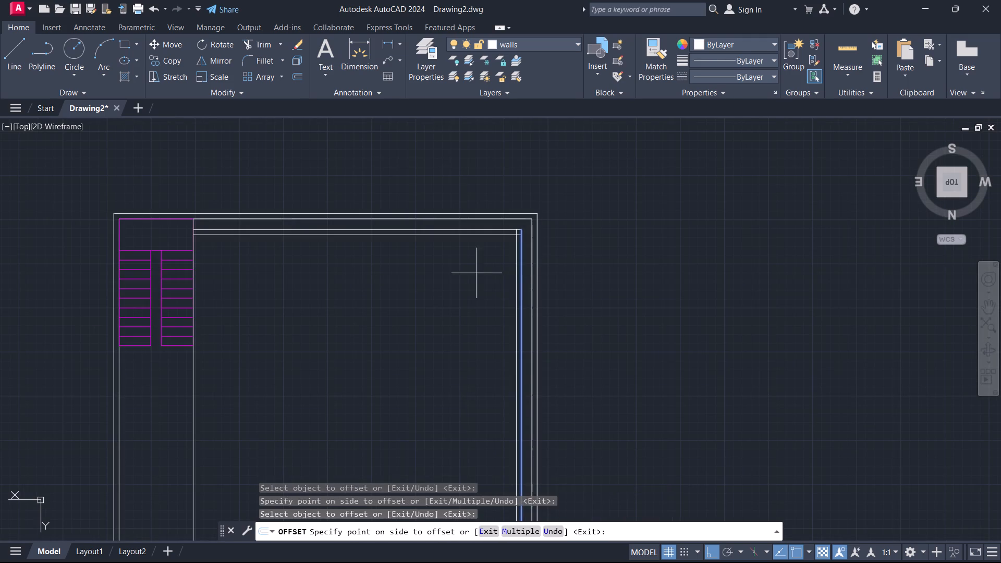
pyautogui.click(453, 275)
pyautogui.scroll(-1, 399, 265)
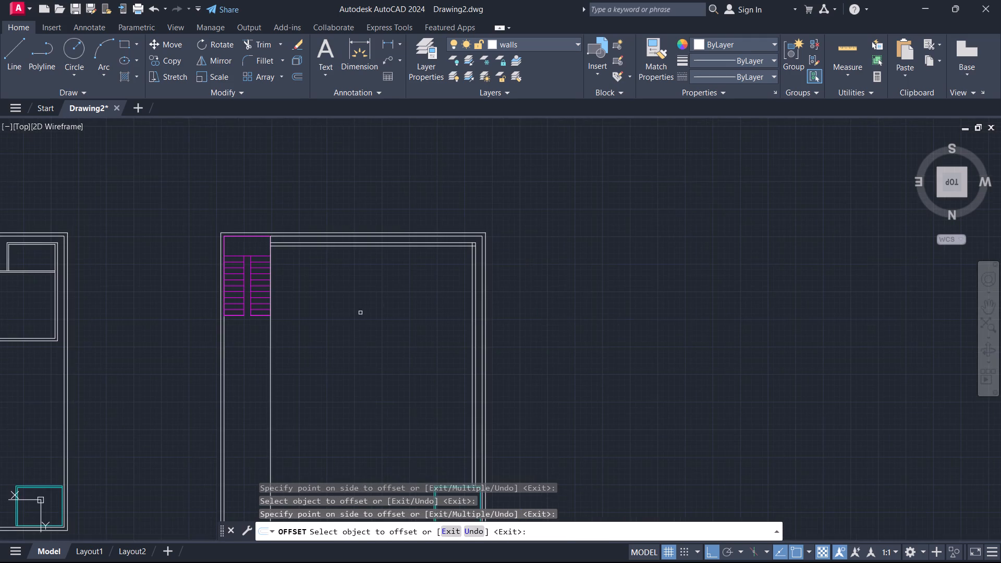
# Offset the second plan's long stair-side wall line 6" toward the plan's interior.
pyautogui.moveTo(358, 319); pyautogui.dragTo(366, 240, button='middle')
pyautogui.click(277, 284)
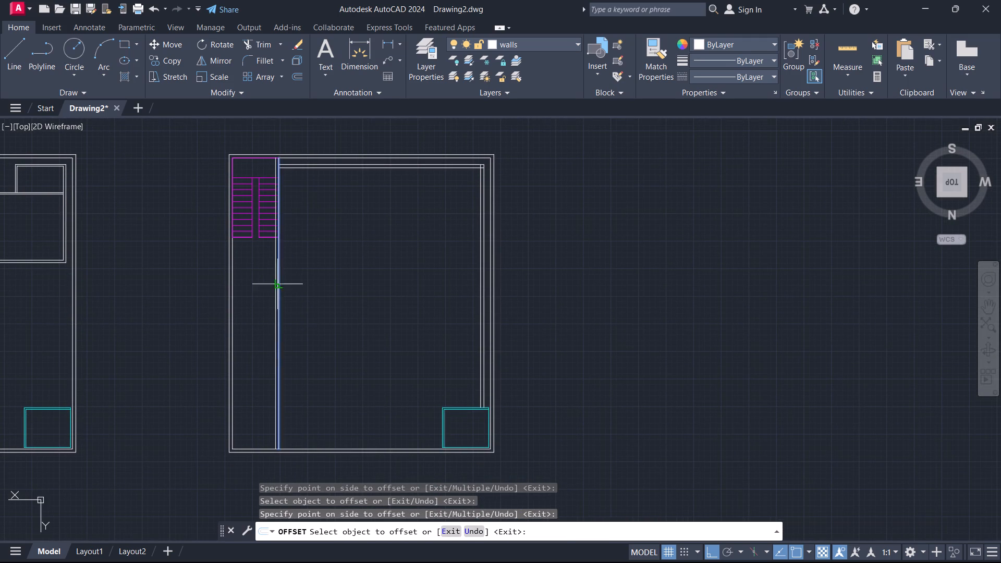
pyautogui.click(329, 288)
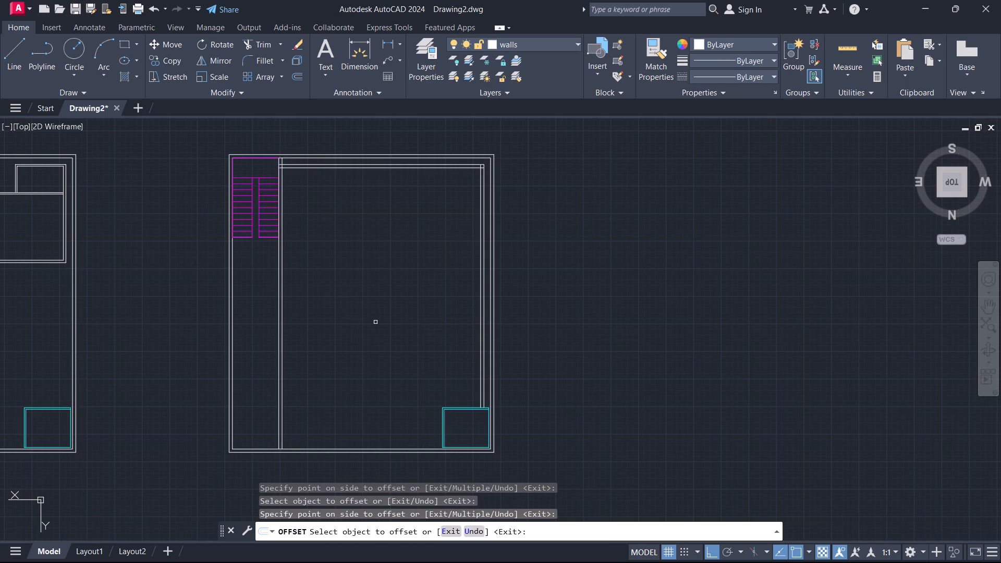
# Draw a horizontal line from the lift-side 1' offset line's end at the lift's top edge across to the original stair-side wall line.
pyautogui.scroll(1, 375, 322)
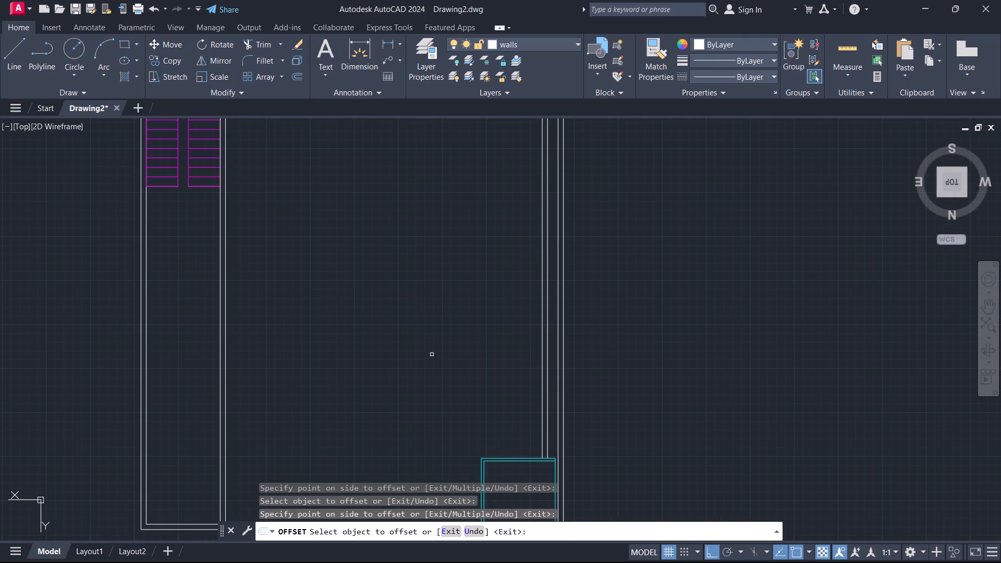
pyautogui.press('l')
pyautogui.press('Return')
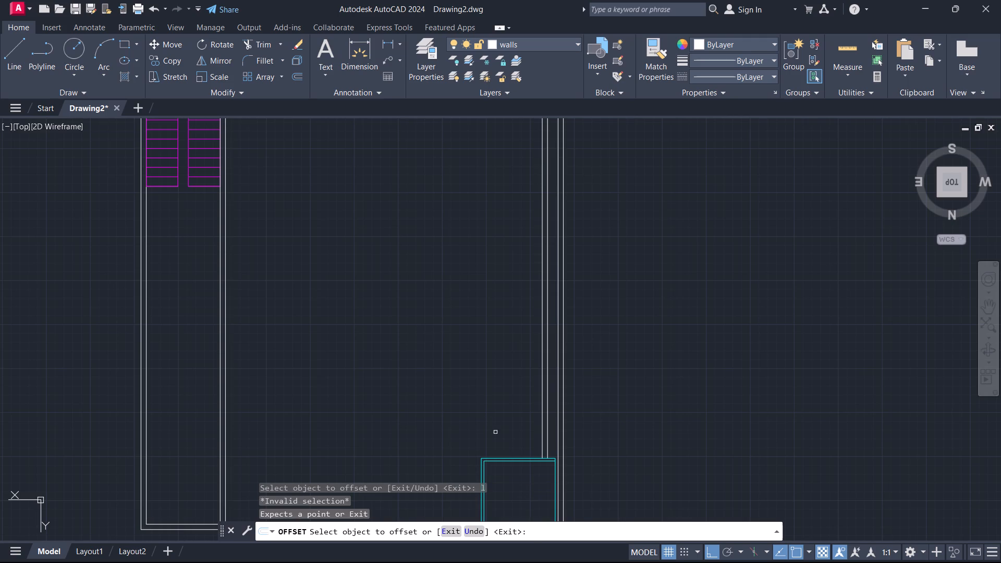
pyautogui.scroll(2, 498, 441)
pyautogui.moveTo(557, 467); pyautogui.dragTo(542, 373, button='middle')
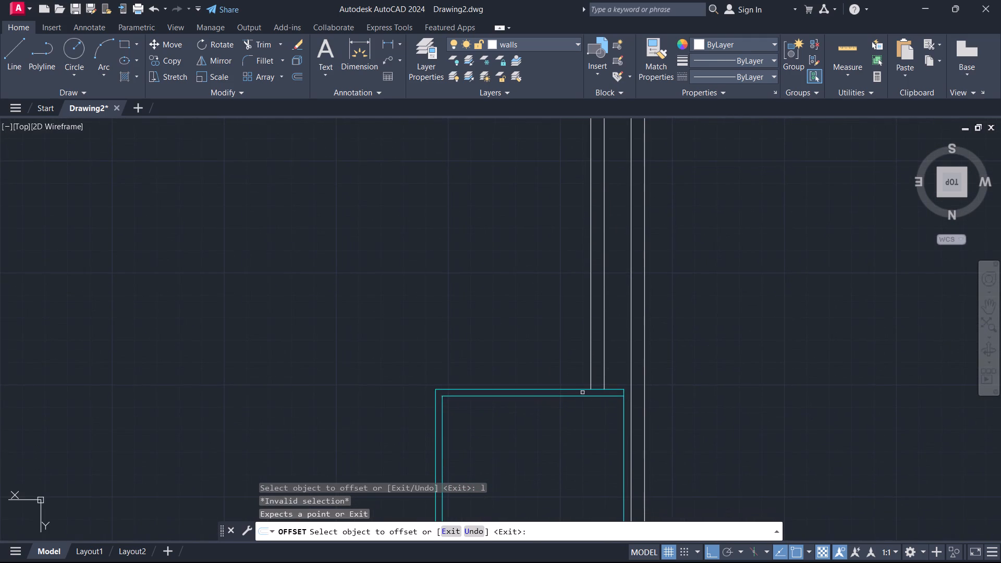
pyautogui.press('Escape')
pyautogui.press('l')
pyautogui.press('Return')
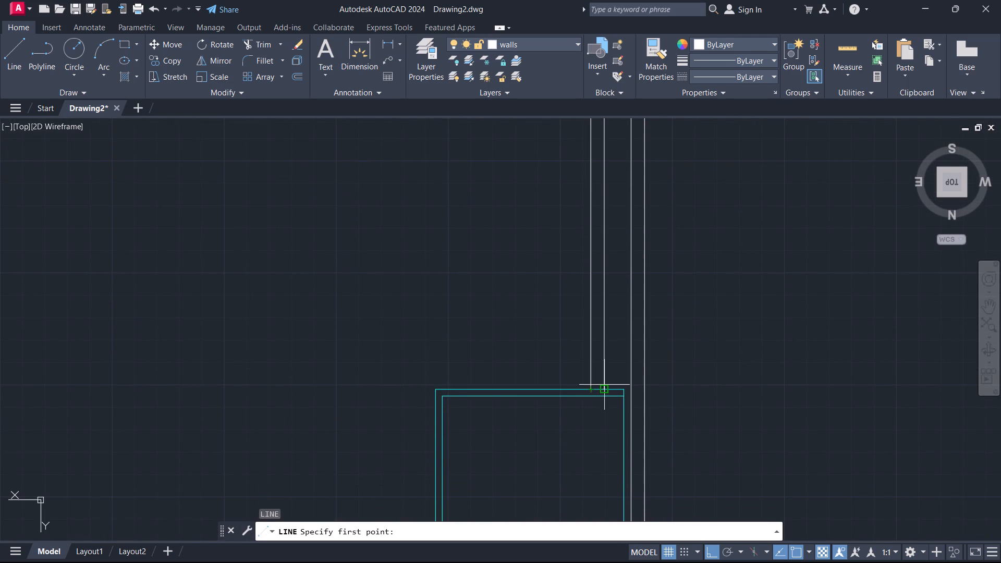
pyautogui.click(604, 385)
pyautogui.scroll(-2, 219, 378)
pyautogui.moveTo(221, 378); pyautogui.dragTo(384, 418, button='middle')
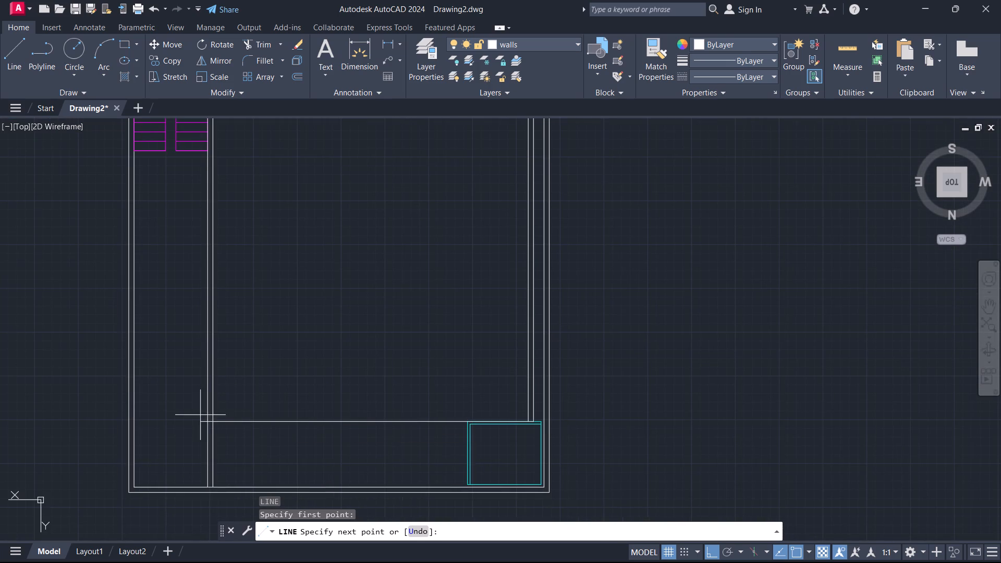
pyautogui.scroll(2, 214, 422)
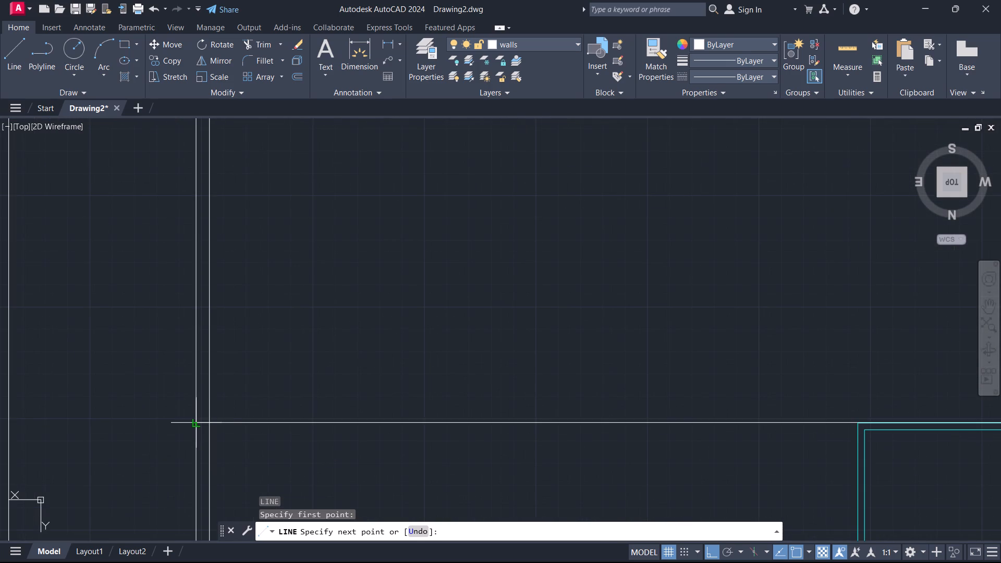
pyautogui.click(195, 420)
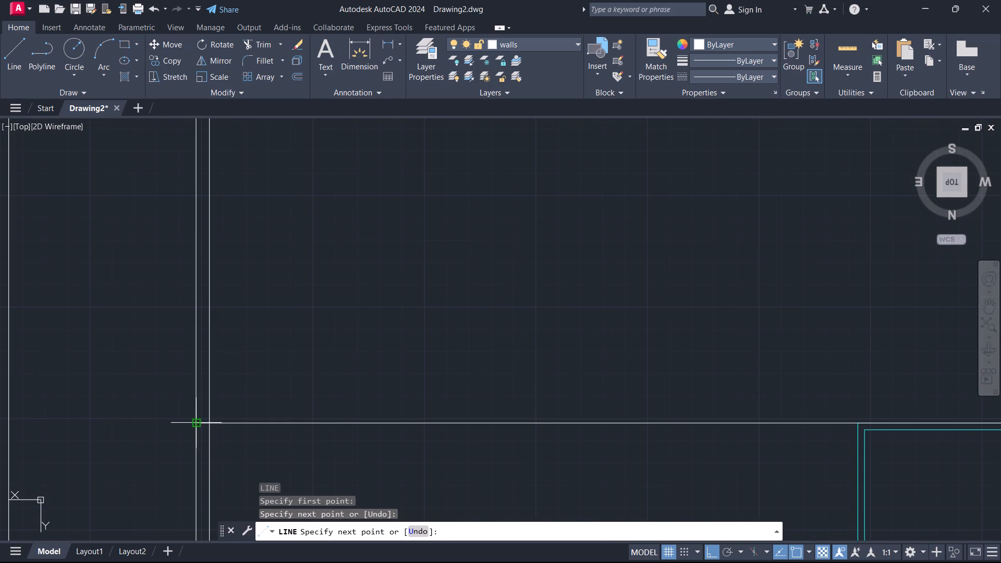
pyautogui.press('Escape')
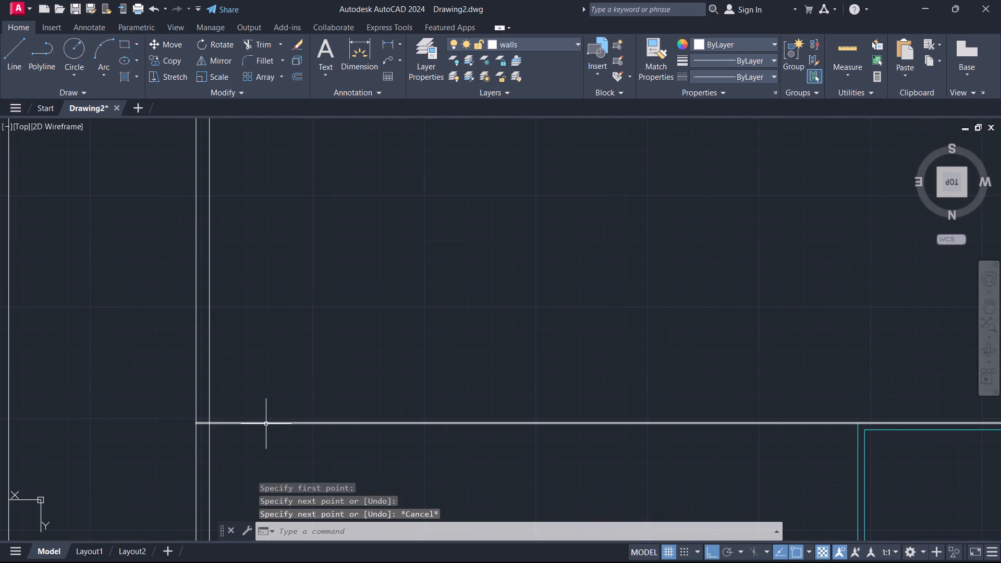
# Offset the new horizontal line at the lift's top edge 6" toward the plan's interior.
pyautogui.click(266, 424)
pyautogui.press('o')
pyautogui.press('Return')
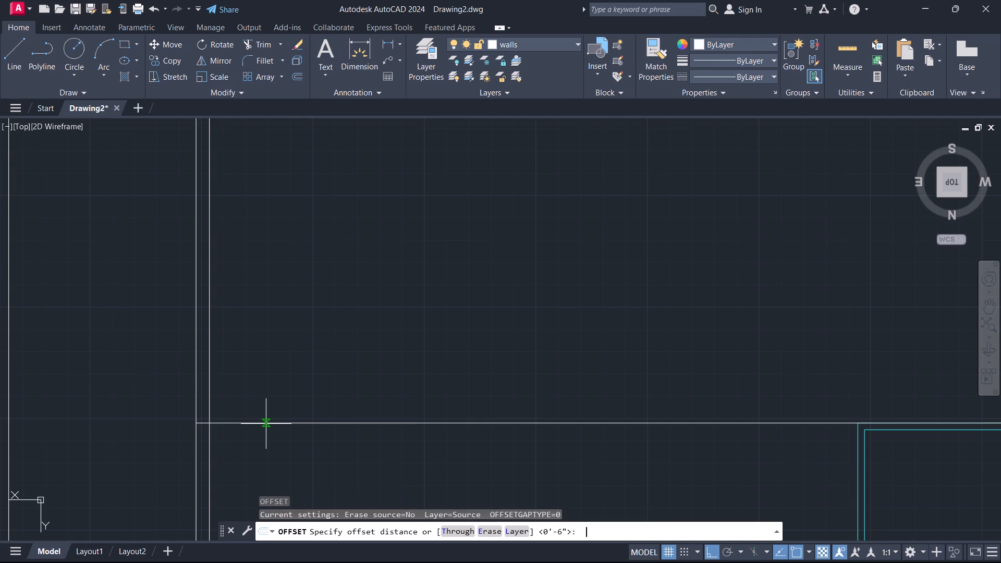
pyautogui.click(266, 424)
pyautogui.click(279, 422)
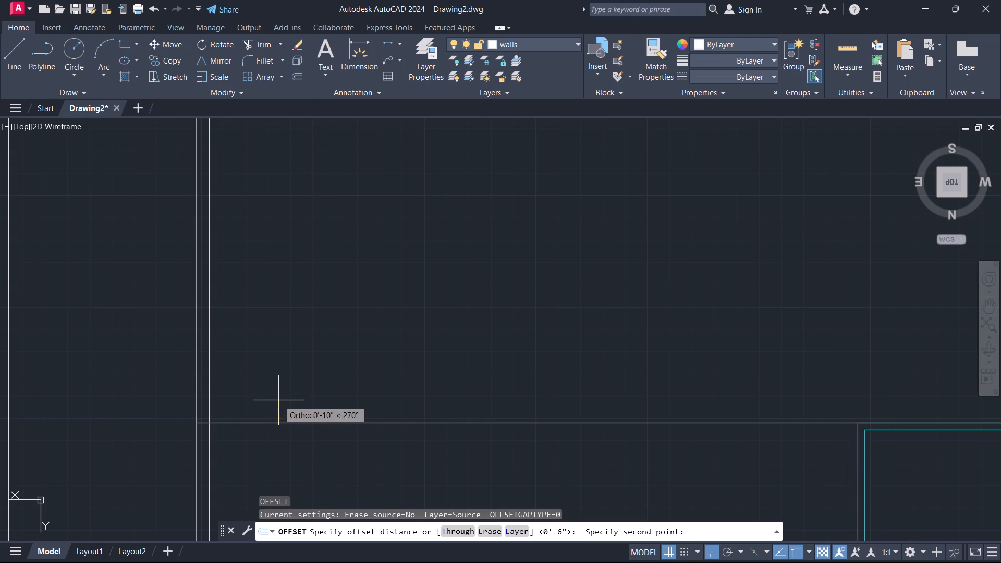
pyautogui.write('6"')
pyautogui.press('Return')
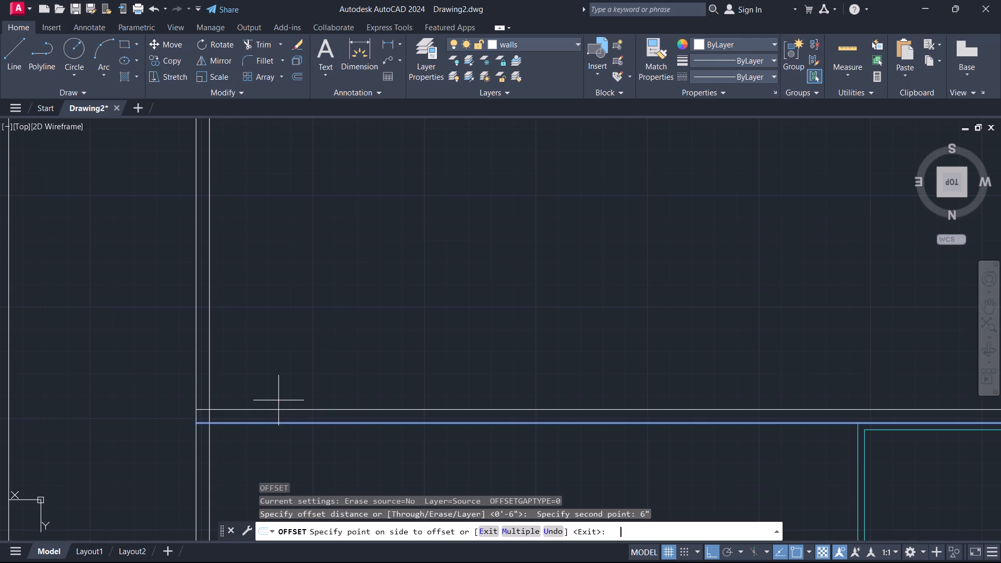
pyautogui.click(281, 390)
pyautogui.press('Escape')
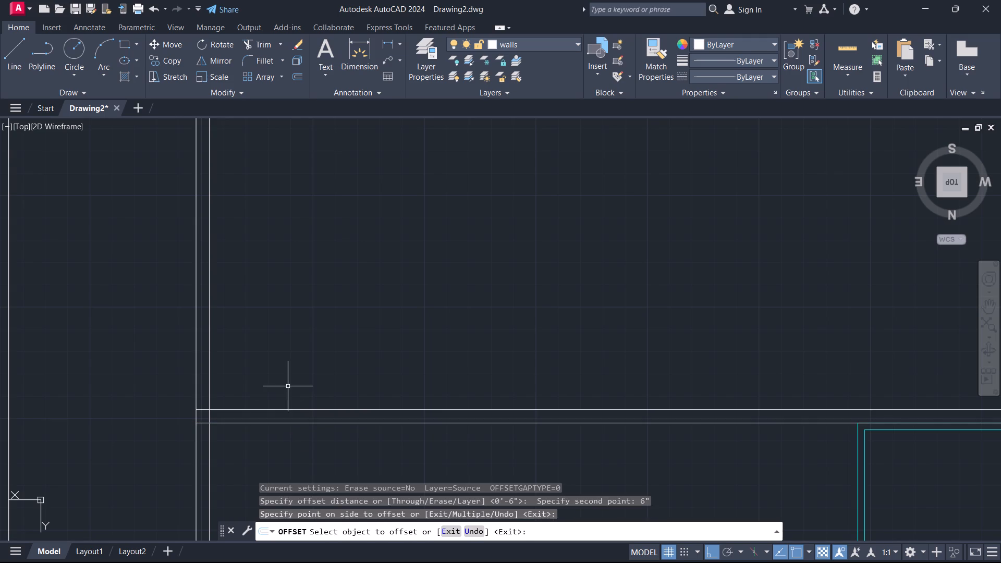
# Trim the stair-side wall lines below the new horizontal wall and clear the overlaps inside their corner.
pyautogui.write('tr')
pyautogui.press('Return')
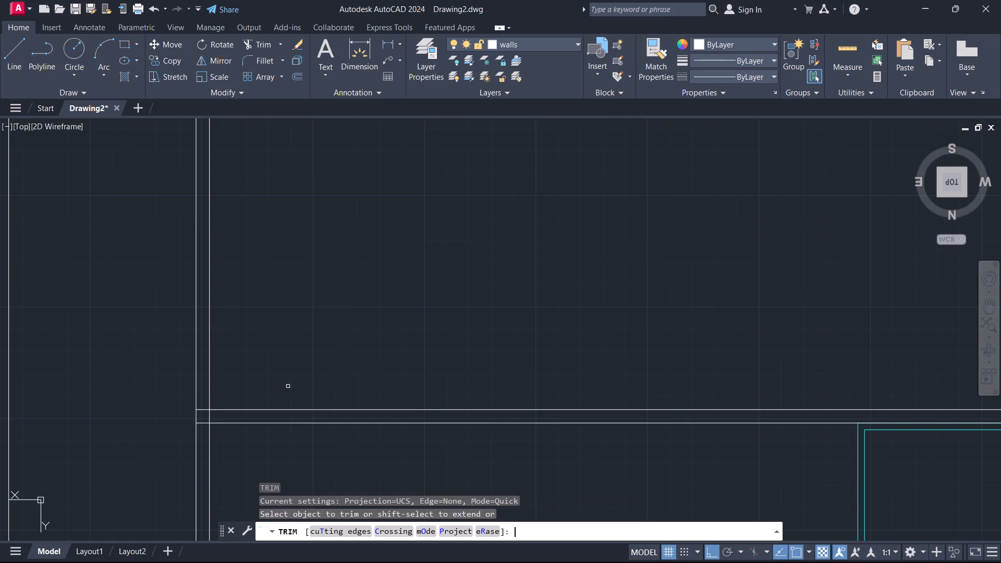
pyautogui.moveTo(283, 447); pyautogui.dragTo(174, 452)
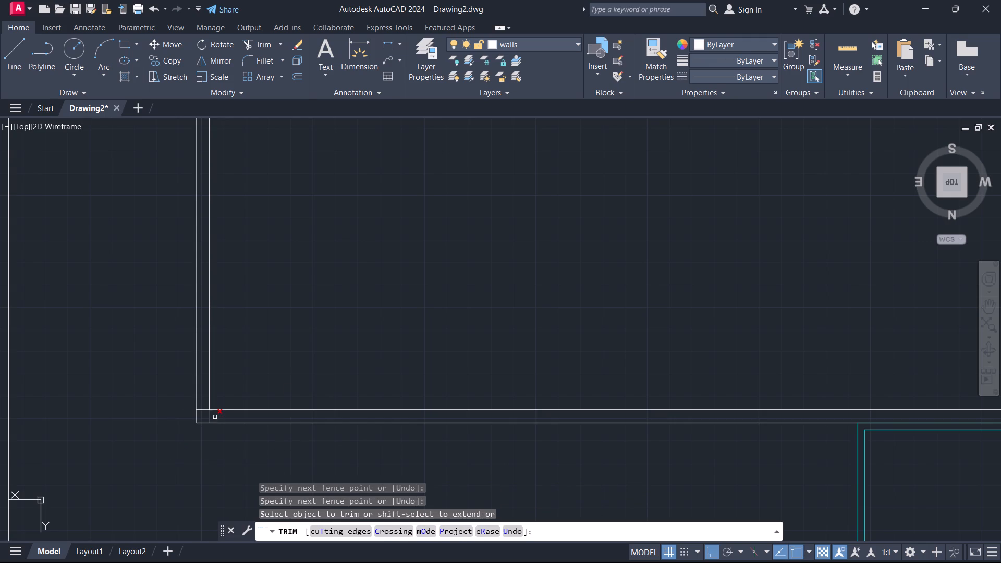
pyautogui.moveTo(217, 420); pyautogui.dragTo(204, 406)
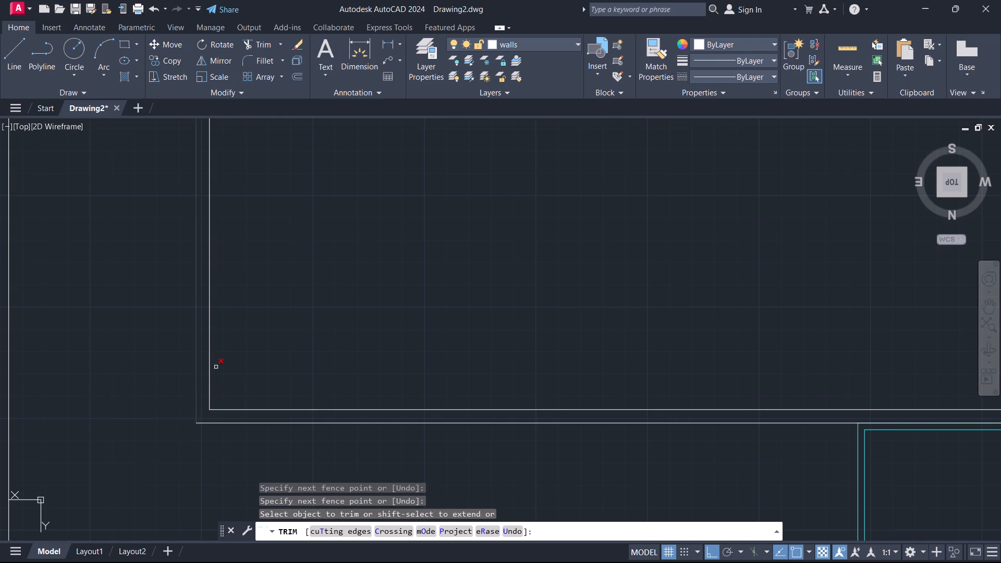
# Trim the overlapping line ends where the horizontal wall meets the lift-side inner wall above the lift.
pyautogui.scroll(-1, 276, 382)
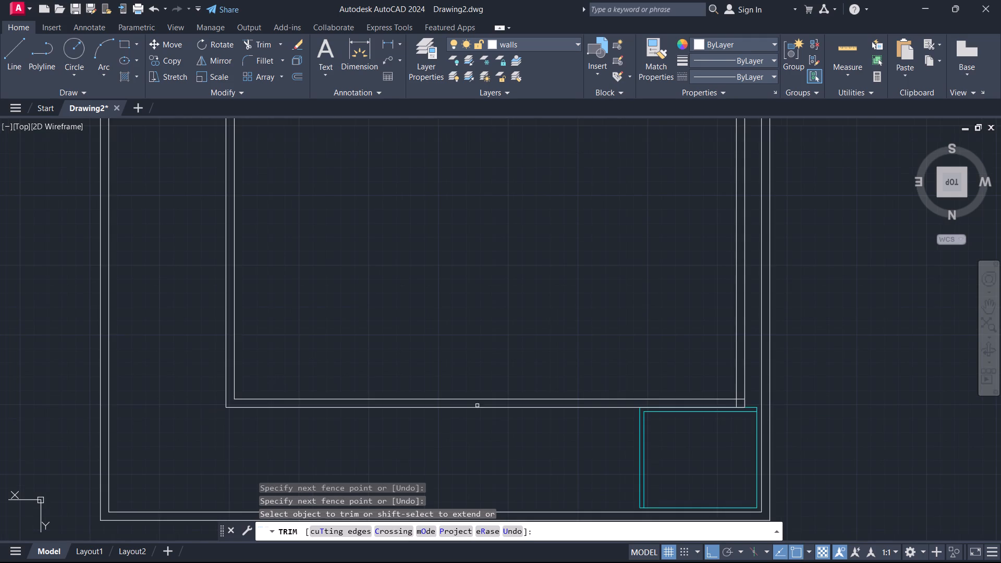
pyautogui.moveTo(490, 449); pyautogui.dragTo(280, 444, button='middle')
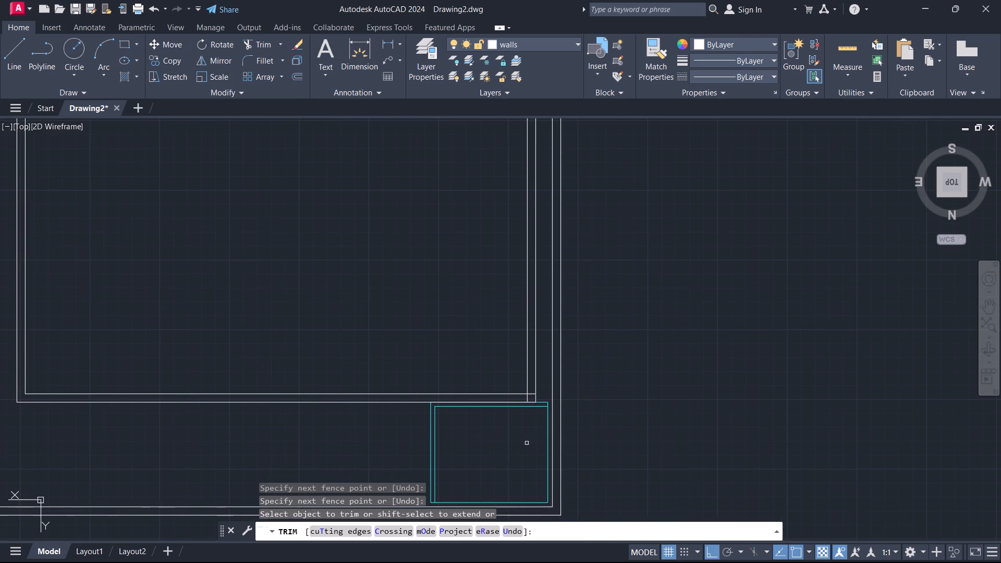
pyautogui.scroll(2, 534, 397)
pyautogui.moveTo(530, 388); pyautogui.dragTo(527, 393)
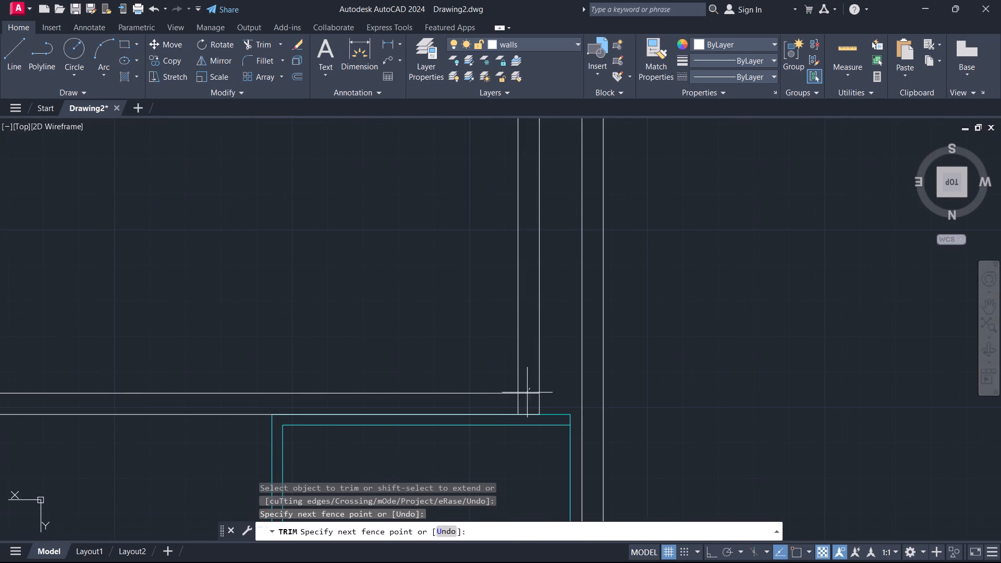
pyautogui.moveTo(527, 393); pyautogui.dragTo(511, 404)
pyautogui.scroll(-1, 324, 300)
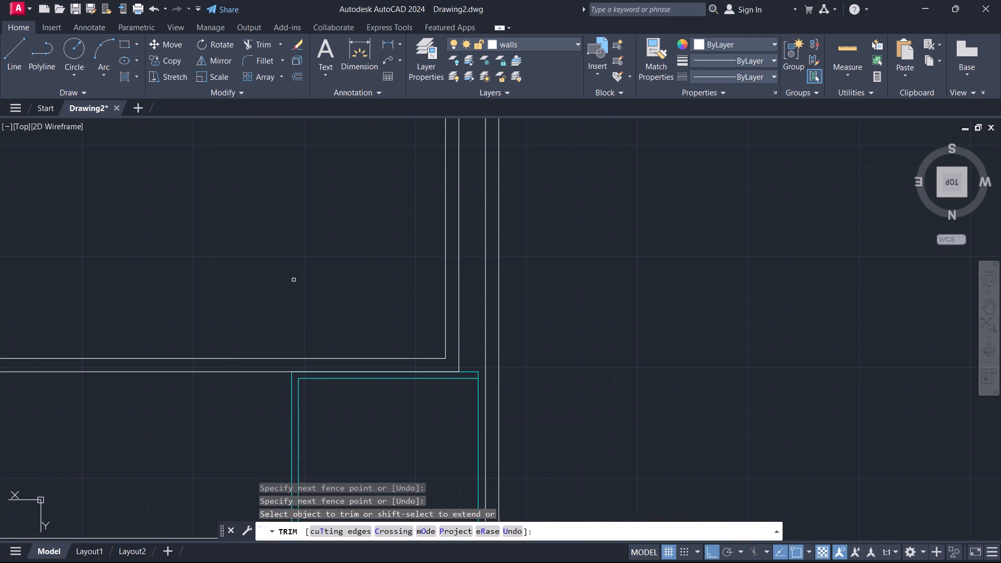
# Trim the overlapping ends where the inner top wall meets the lift-side inner wall, leaving a clean corner.
pyautogui.scroll(-1, 295, 280)
pyautogui.moveTo(291, 266); pyautogui.dragTo(491, 527, button='middle')
pyautogui.scroll(-1, 292, 266)
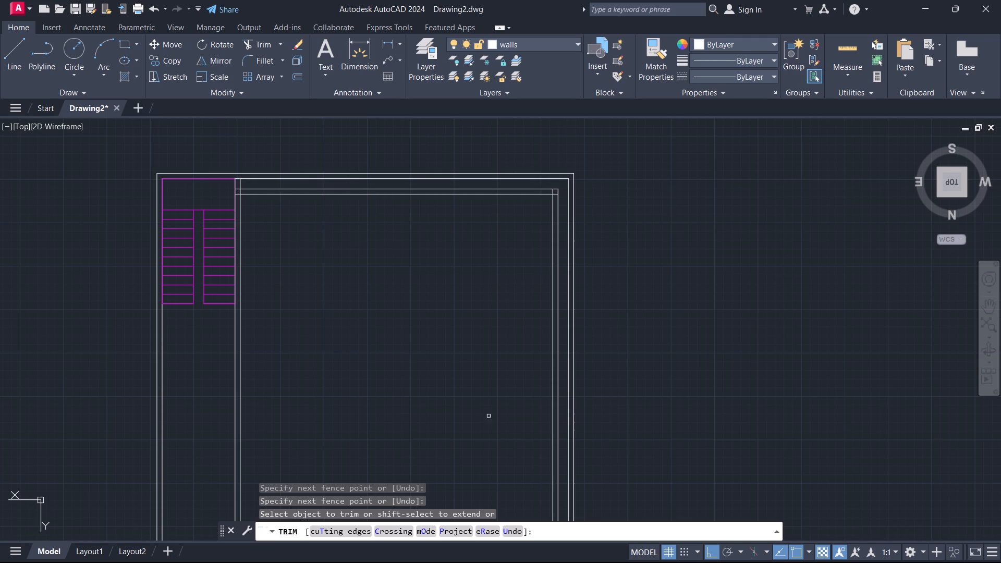
pyautogui.moveTo(376, 306); pyautogui.dragTo(558, 357, button='middle')
pyautogui.moveTo(477, 321); pyautogui.dragTo(601, 389, button='middle')
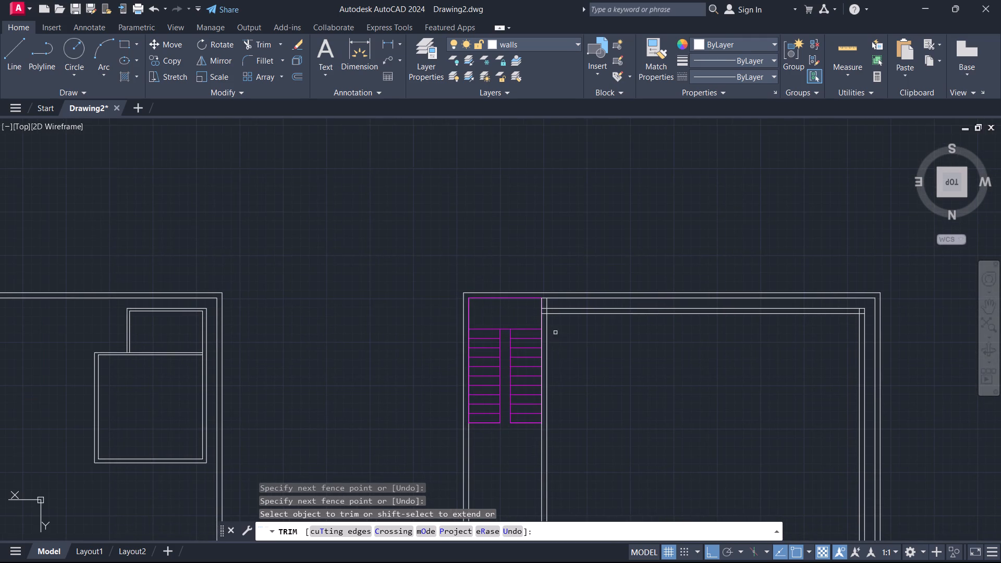
pyautogui.scroll(1, 556, 317)
pyautogui.scroll(-1, 770, 431)
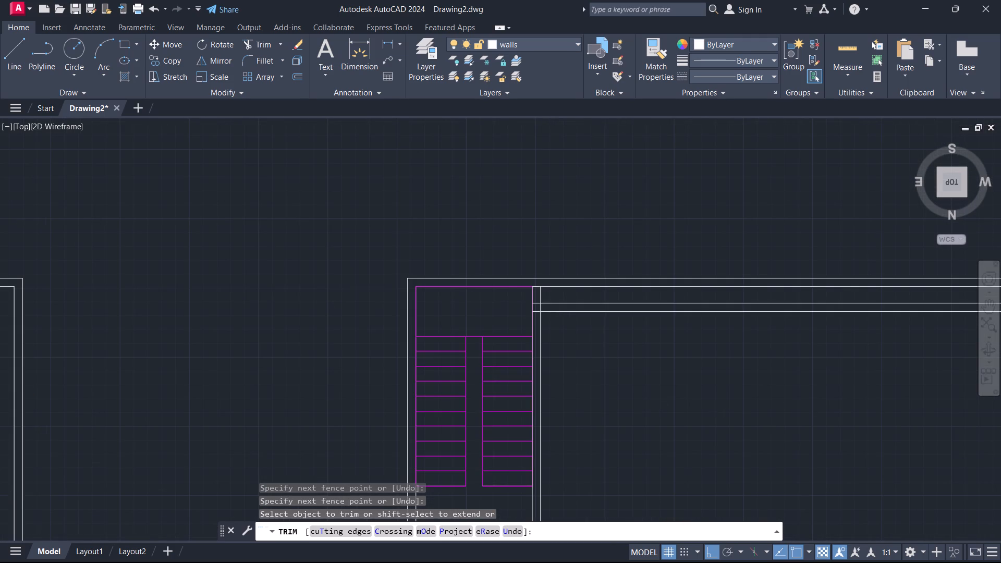
pyautogui.moveTo(773, 447); pyautogui.dragTo(423, 369, button='middle')
pyautogui.scroll(2, 579, 259)
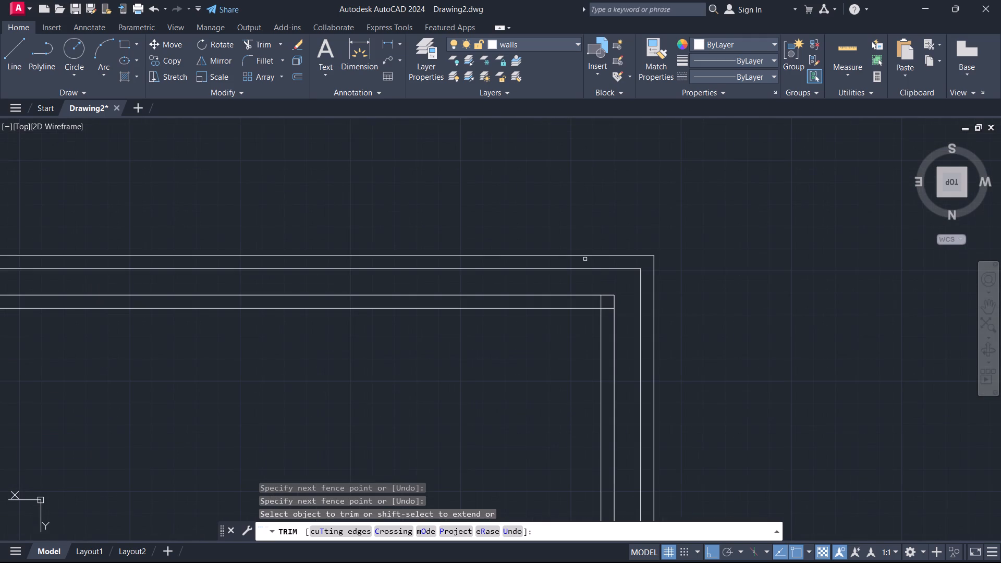
pyautogui.scroll(1, 608, 287)
pyautogui.moveTo(592, 308); pyautogui.dragTo(602, 312)
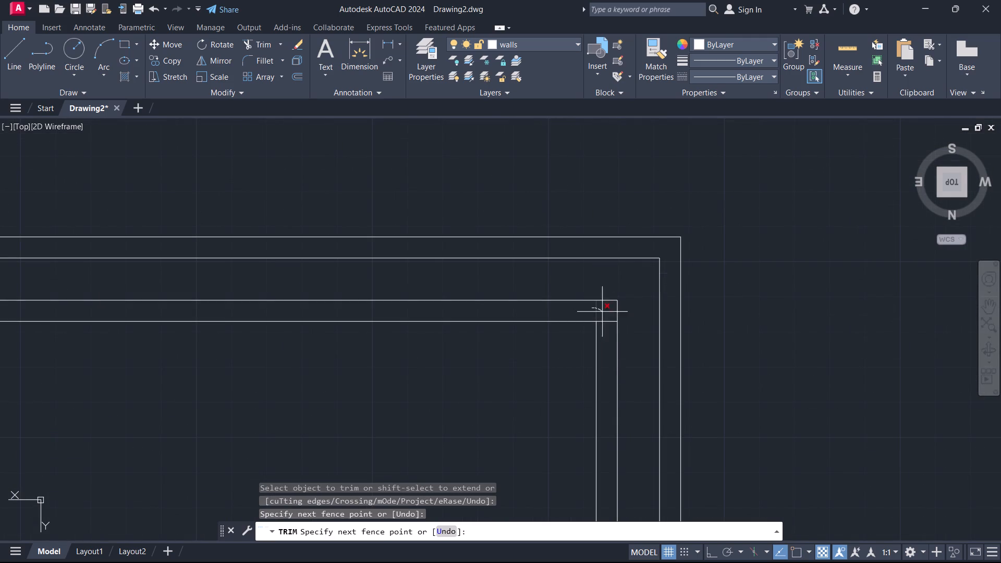
pyautogui.moveTo(602, 312); pyautogui.dragTo(607, 331)
pyautogui.scroll(-1, 621, 271)
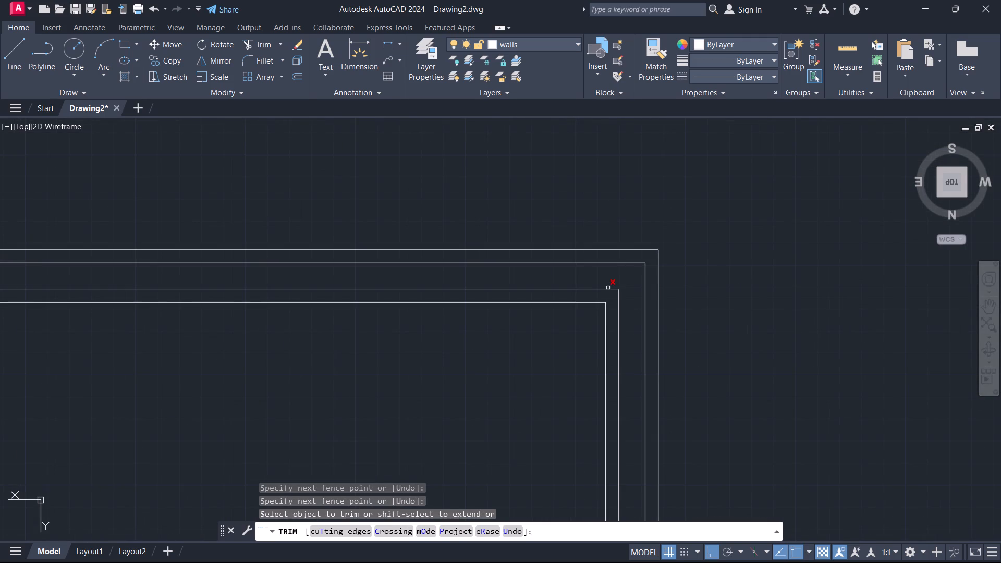
pyautogui.scroll(-1, 609, 288)
pyautogui.press('Escape')
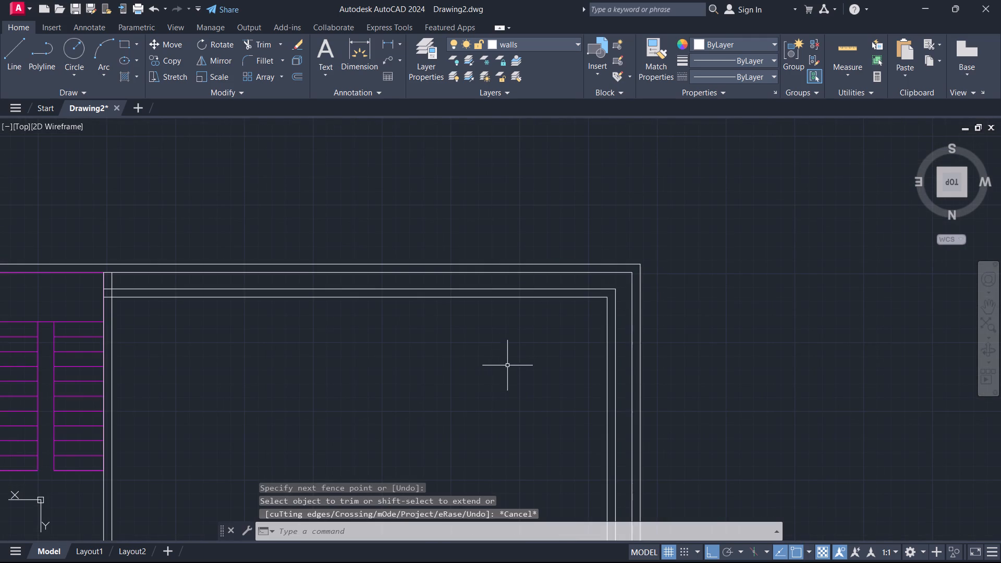
# Measure the second plan's interior width between the stair-side and lift-side inner wall faces using a linear dimension.
pyautogui.scroll(-1, 507, 365)
pyautogui.moveTo(508, 408); pyautogui.dragTo(571, 282, button='middle')
pyautogui.scroll(-1, 570, 281)
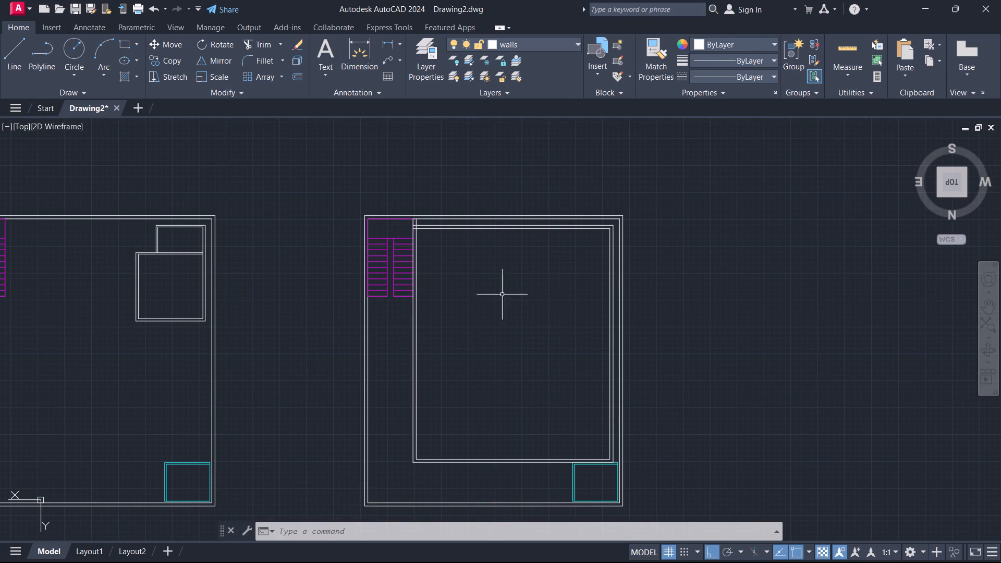
pyautogui.press('Escape')
pyautogui.click(385, 43)
pyautogui.click(417, 418)
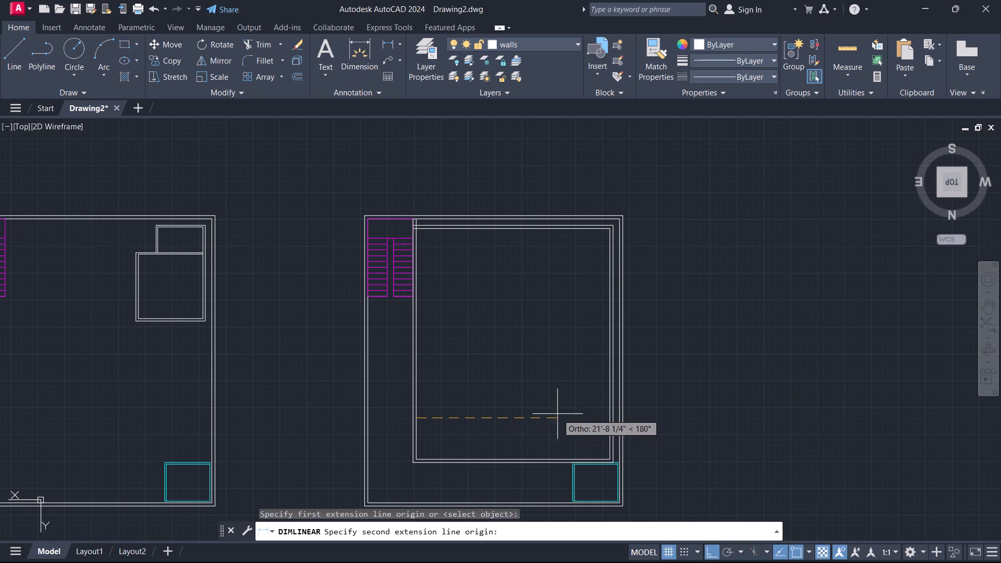
pyautogui.click(607, 417)
pyautogui.scroll(3, 526, 423)
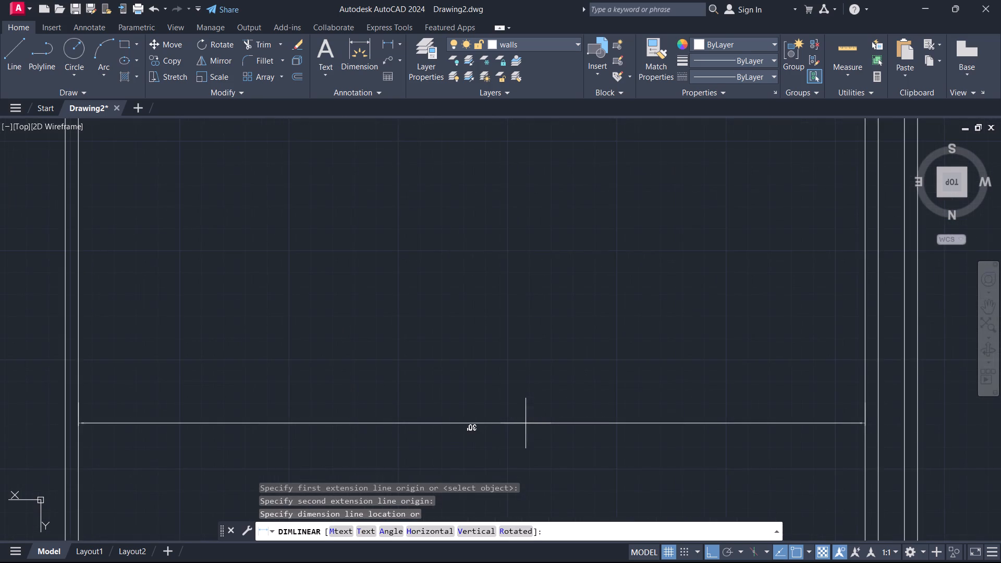
pyautogui.scroll(2, 526, 423)
pyautogui.press('Escape')
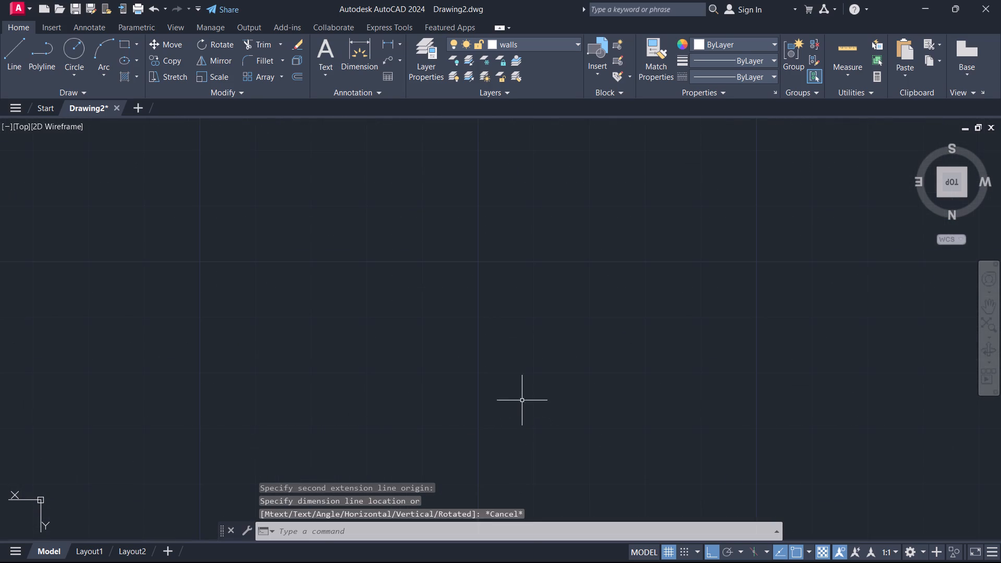
# Measure the second plan's interior length between the inner faces of its top and bottom inner walls using a linear dimension.
pyautogui.scroll(-5, 530, 372)
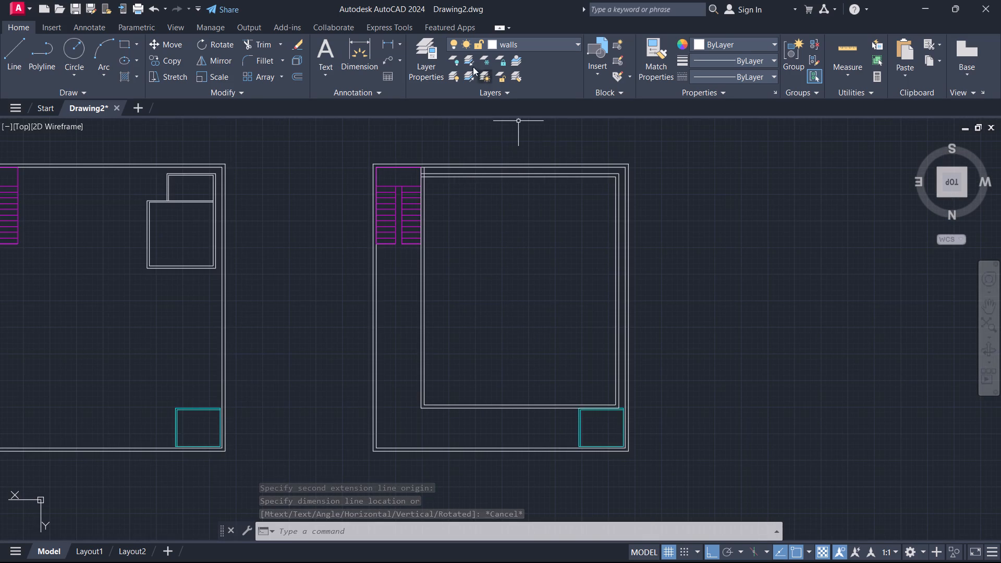
pyautogui.click(387, 41)
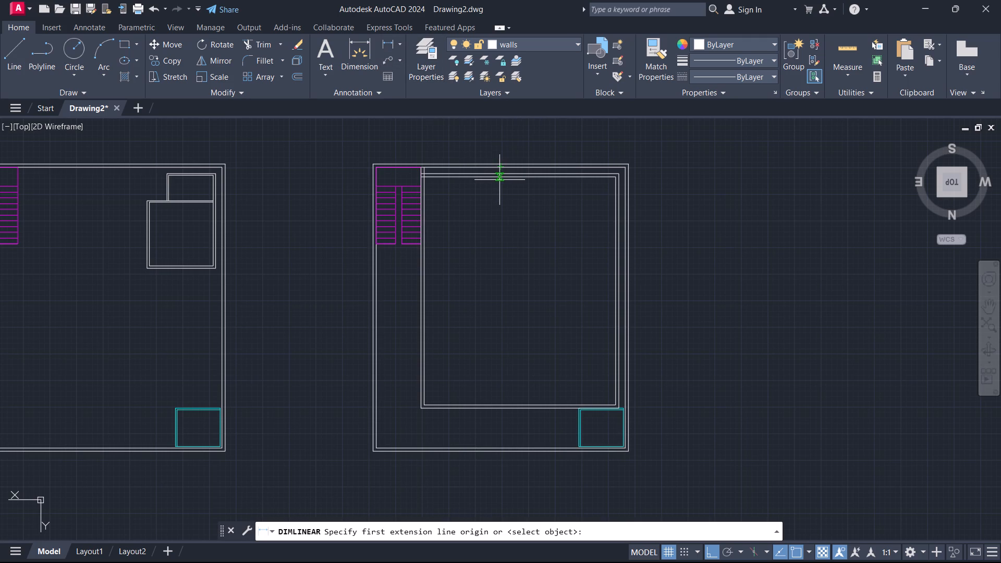
pyautogui.scroll(3, 508, 175)
pyautogui.click(509, 182)
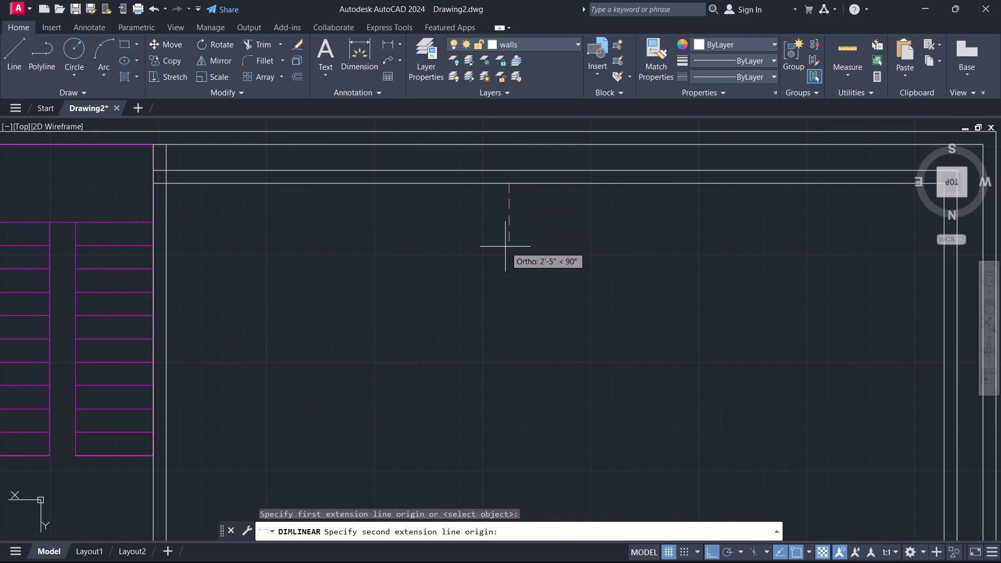
pyautogui.scroll(-4, 505, 247)
pyautogui.scroll(3, 515, 380)
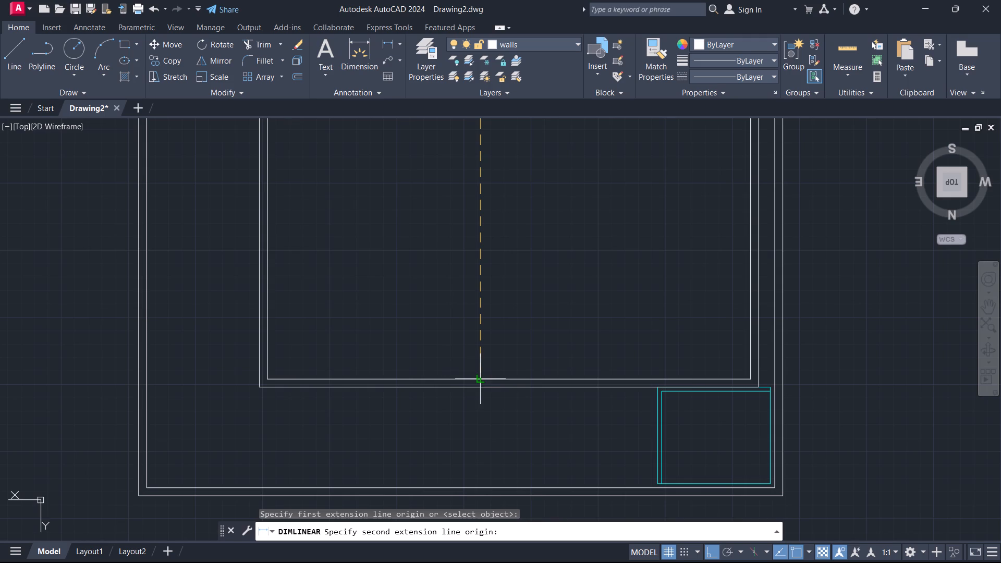
pyautogui.click(480, 378)
pyautogui.scroll(-1, 511, 289)
pyautogui.moveTo(511, 288); pyautogui.dragTo(493, 406, button='middle')
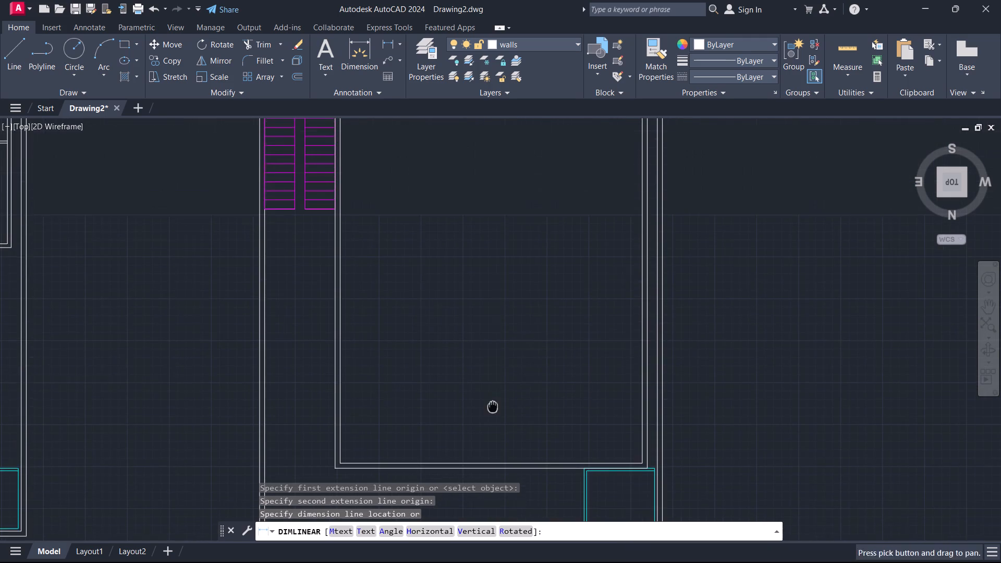
pyautogui.scroll(3, 522, 293)
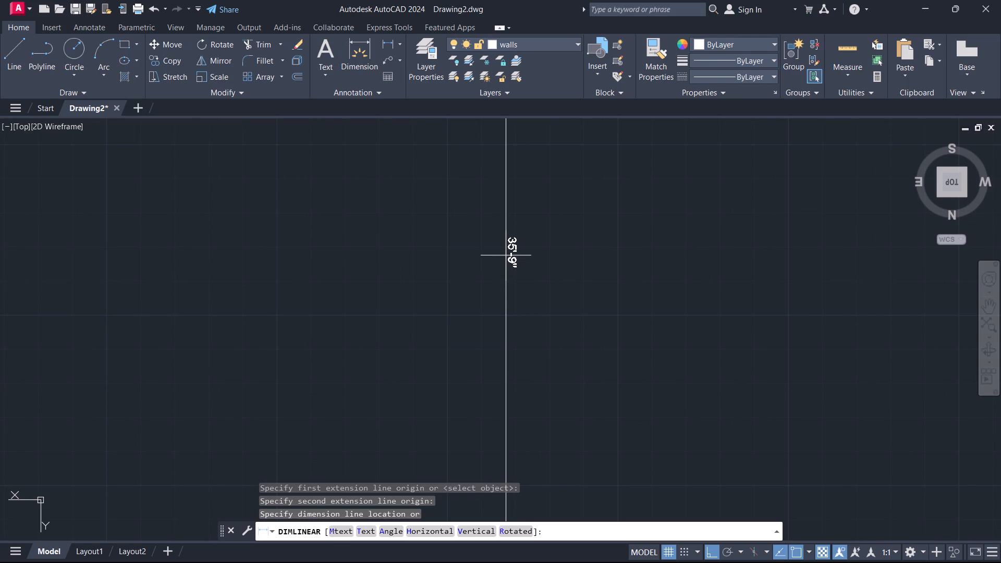
pyautogui.press('Escape')
pyautogui.scroll(-2, 508, 254)
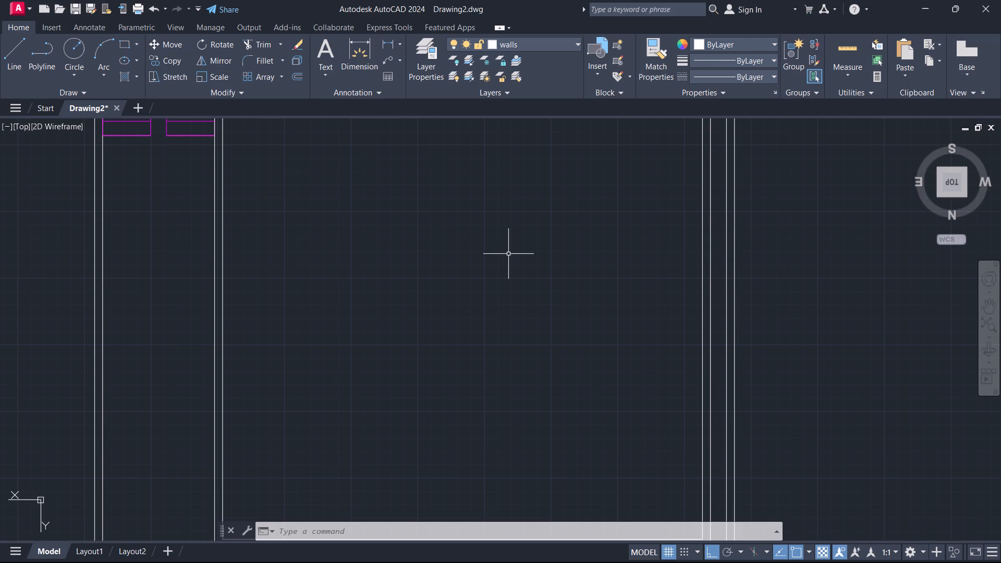
pyautogui.scroll(-1, 521, 263)
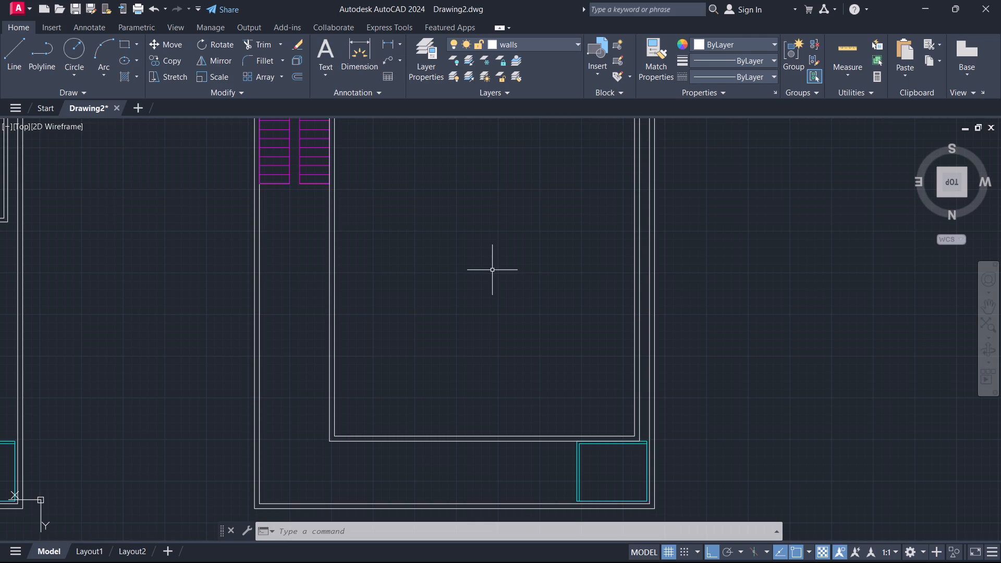
pyautogui.press('Escape')
# Trim the overlapping line ends where the second plan's inner top wall meets the stair-side wall, opening the room's inner corner.
pyautogui.moveTo(497, 259); pyautogui.dragTo(471, 350, button='middle')
pyautogui.scroll(-1, 488, 272)
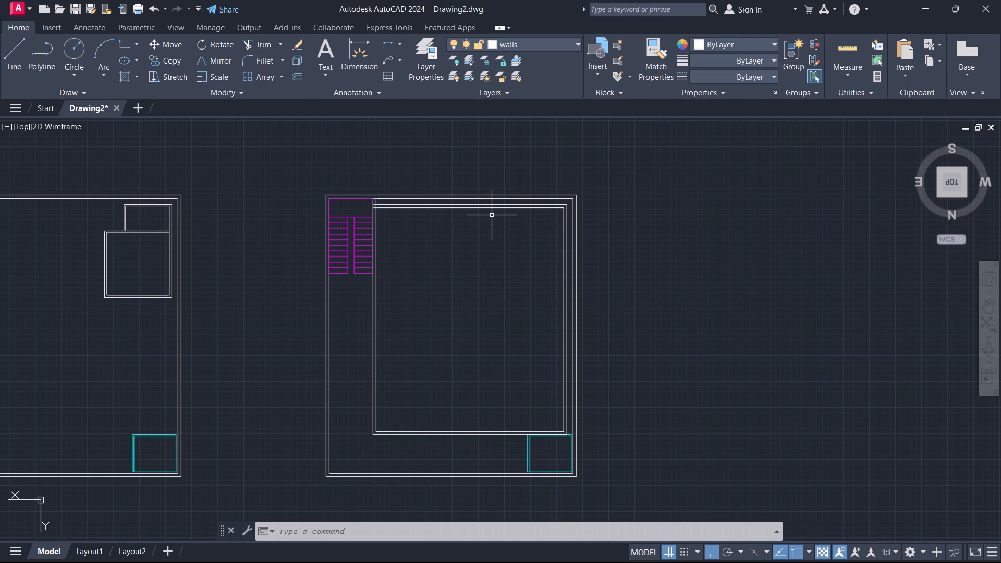
pyautogui.scroll(-1, 492, 218)
pyautogui.scroll(2, 501, 230)
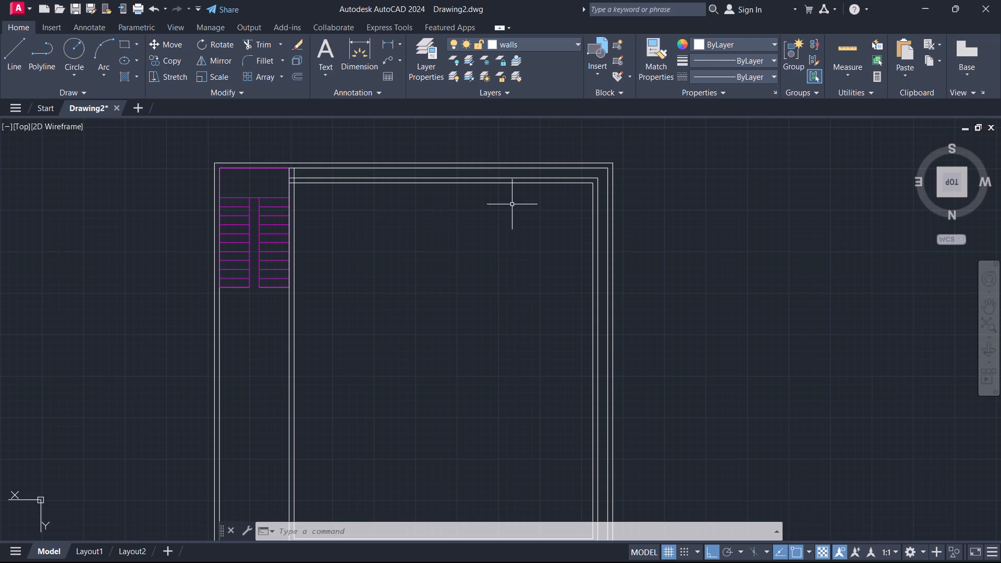
pyautogui.moveTo(425, 301); pyautogui.dragTo(527, 383, button='middle')
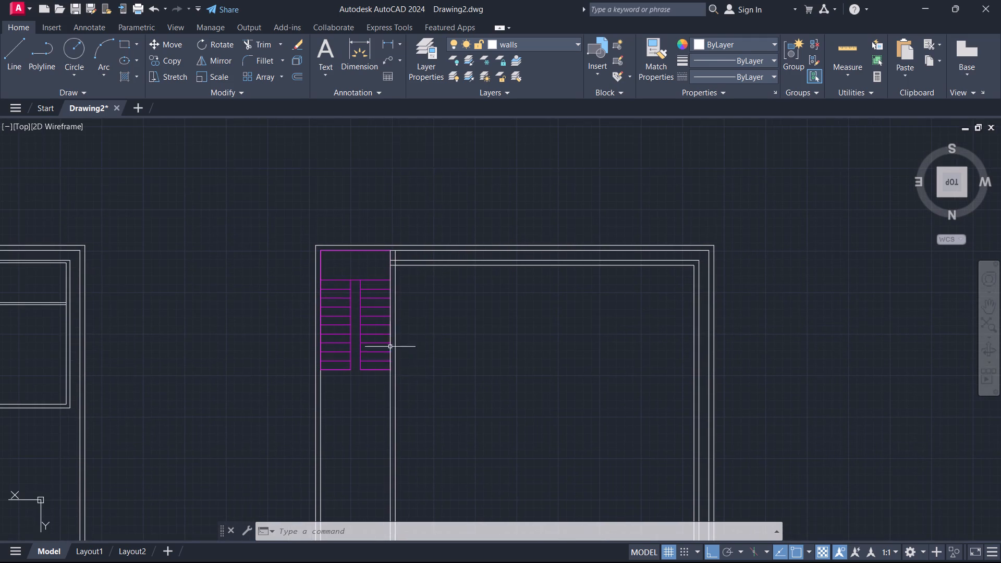
pyautogui.moveTo(403, 347); pyautogui.dragTo(534, 436, button='middle')
pyautogui.scroll(2, 518, 349)
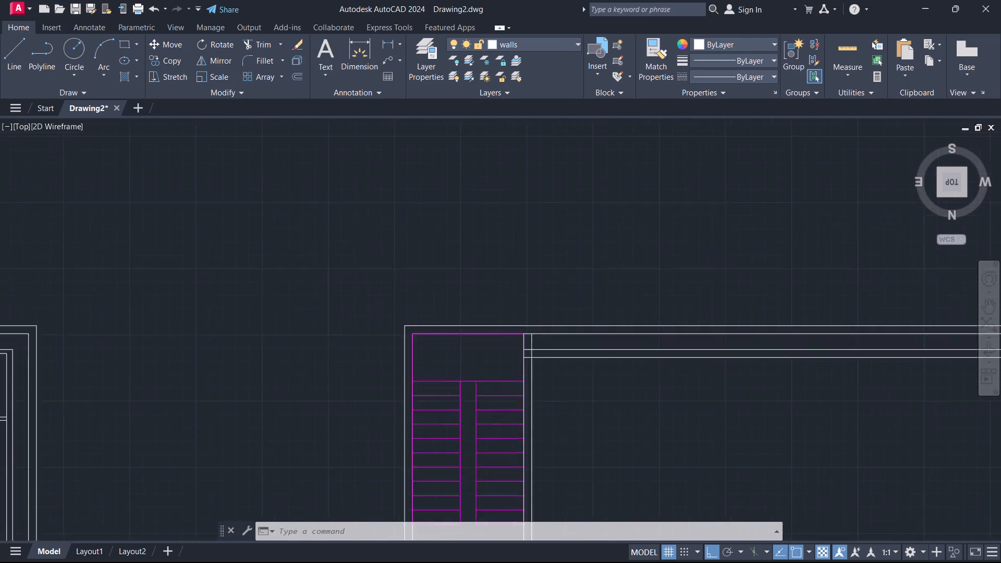
pyautogui.scroll(1, 561, 405)
pyautogui.write('tr')
pyautogui.press('Return')
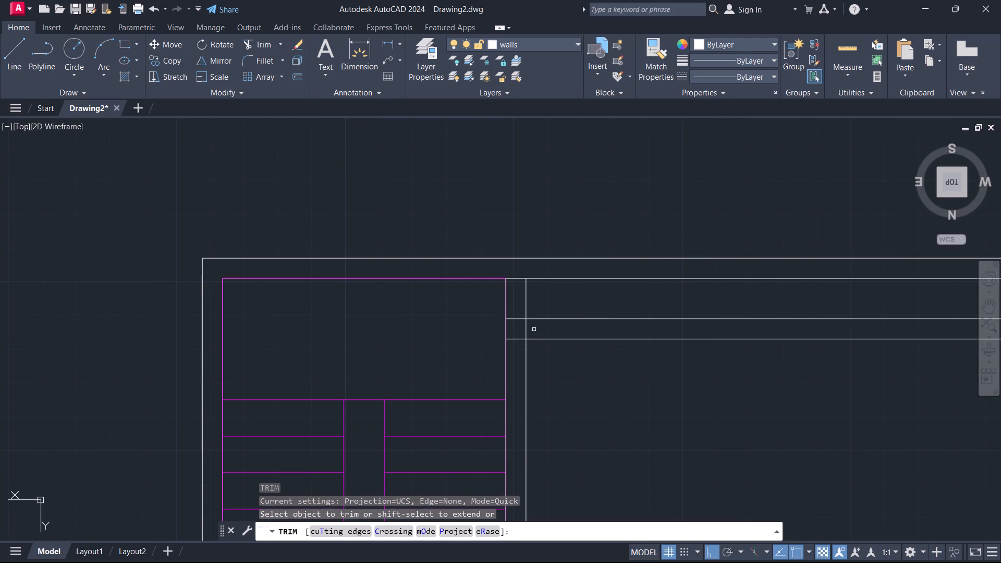
pyautogui.moveTo(534, 329); pyautogui.dragTo(514, 348)
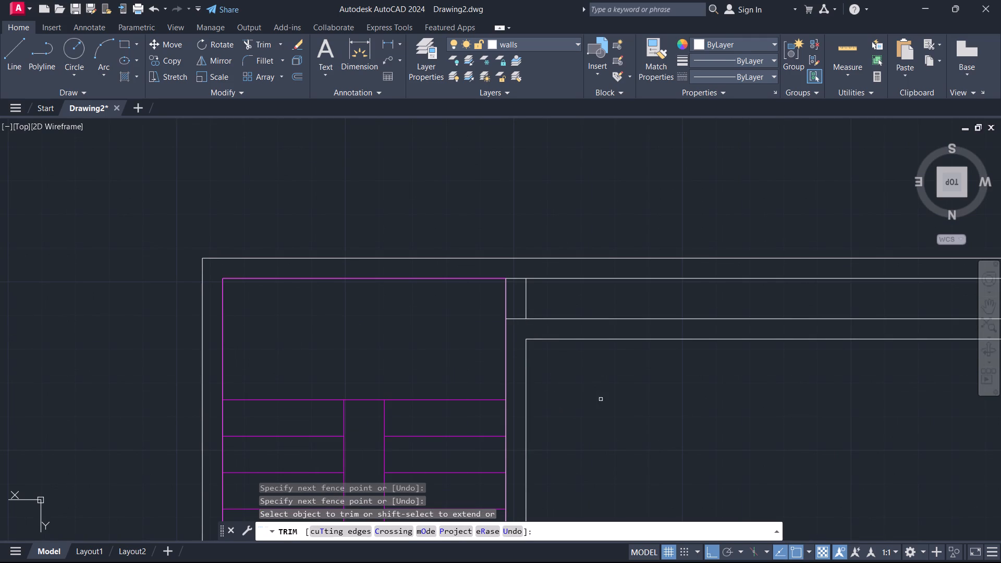
pyautogui.press('Escape')
# Measure the second plan's interior width along the bottom inner wall, from corner to corner, using a linear dimension.
pyautogui.scroll(-2, 611, 419)
pyautogui.moveTo(613, 440); pyautogui.dragTo(433, 315, button='middle')
pyautogui.scroll(-1, 517, 298)
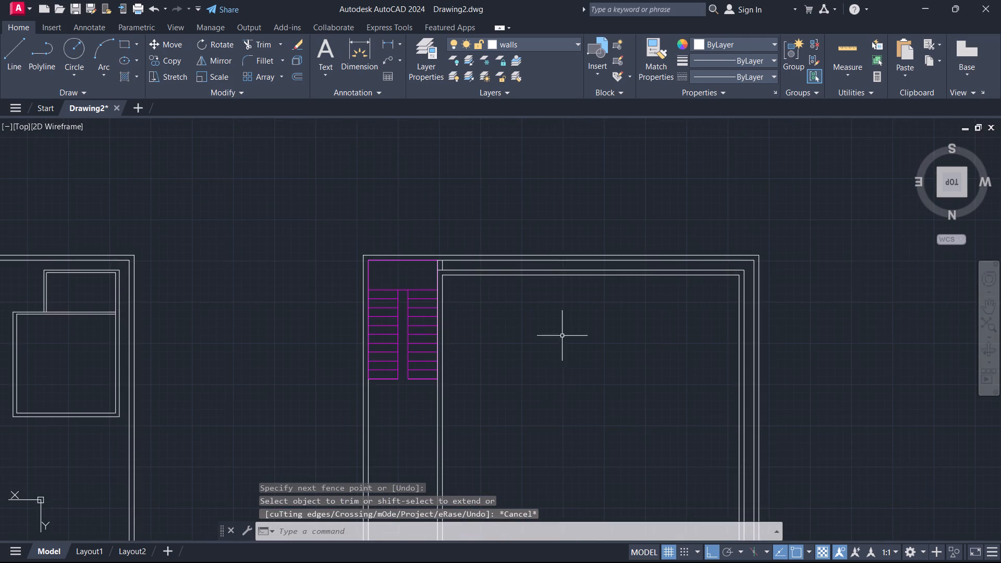
pyautogui.moveTo(569, 406); pyautogui.dragTo(559, 274, button='middle')
pyautogui.scroll(-1, 544, 268)
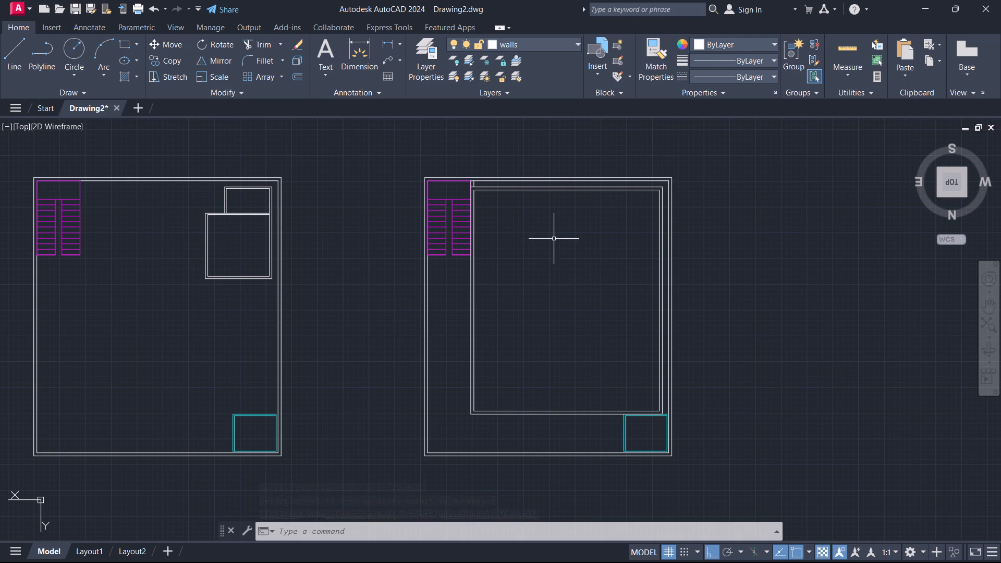
pyautogui.moveTo(552, 233); pyautogui.dragTo(522, 248, button='middle')
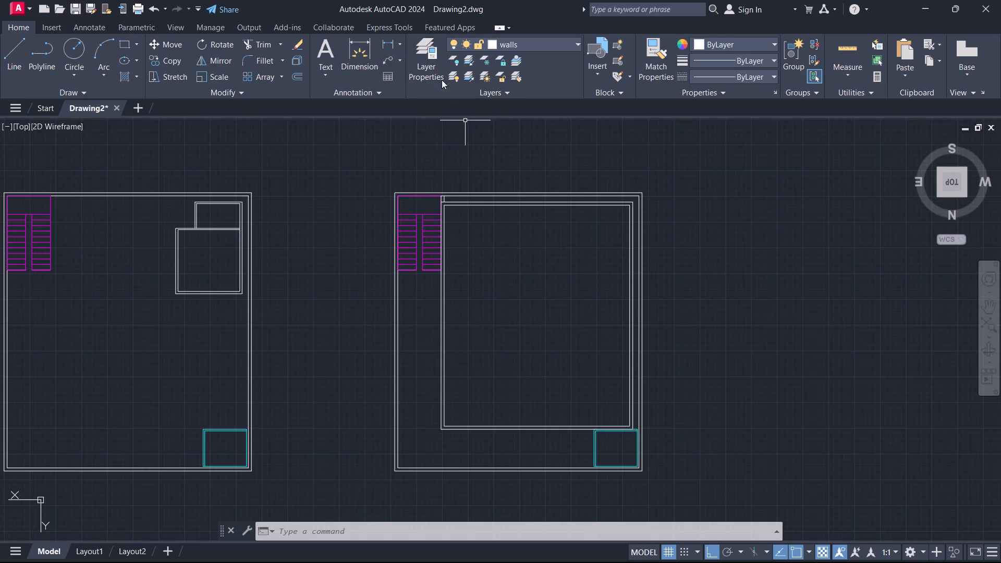
pyautogui.click(385, 43)
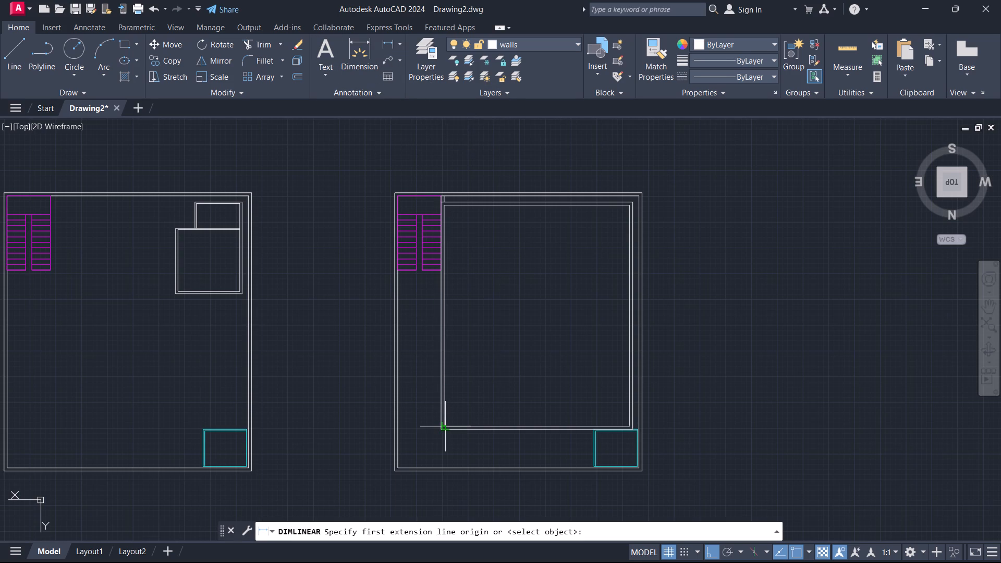
pyautogui.scroll(3, 441, 423)
pyautogui.click(447, 436)
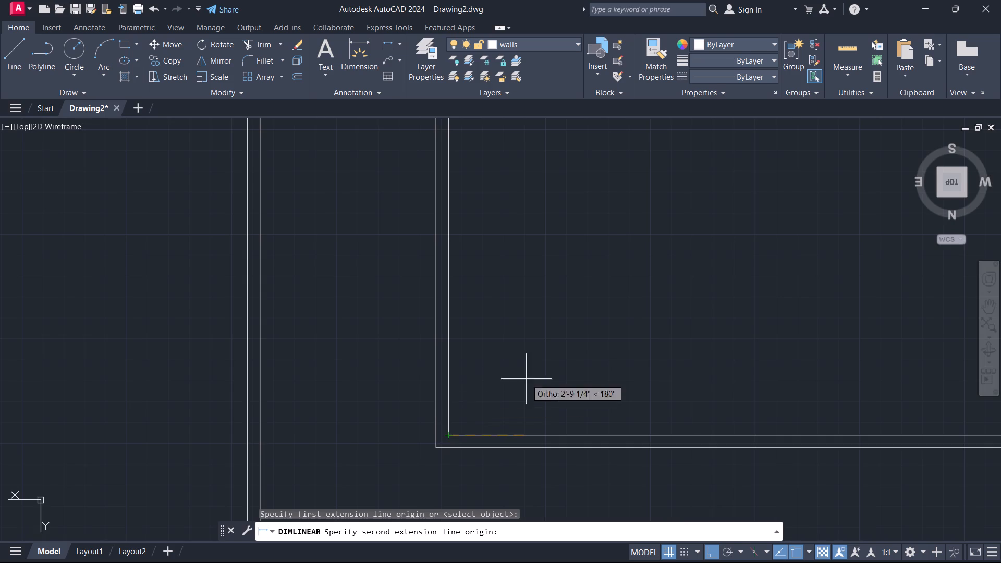
pyautogui.scroll(-2, 551, 354)
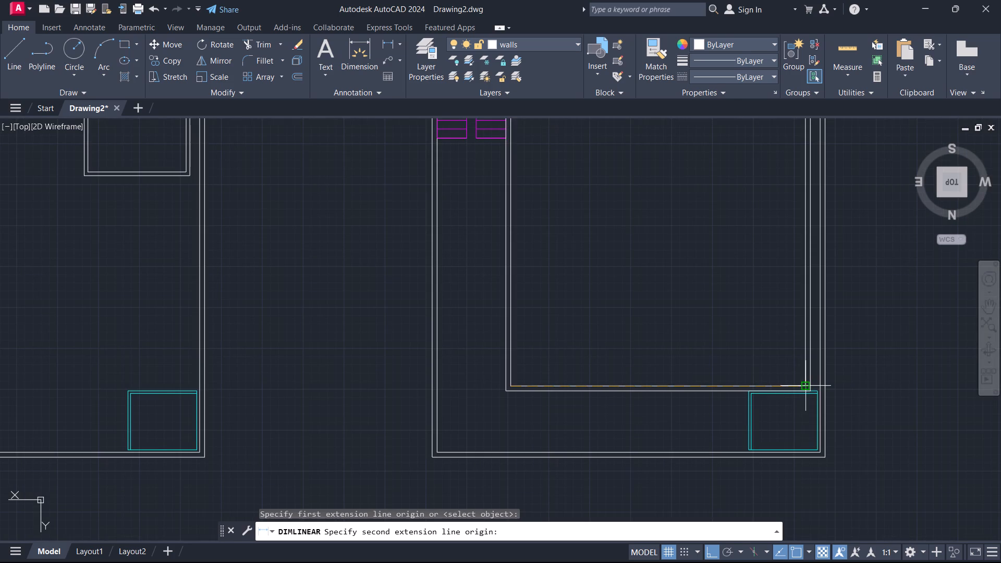
pyautogui.click(802, 386)
pyautogui.scroll(3, 699, 355)
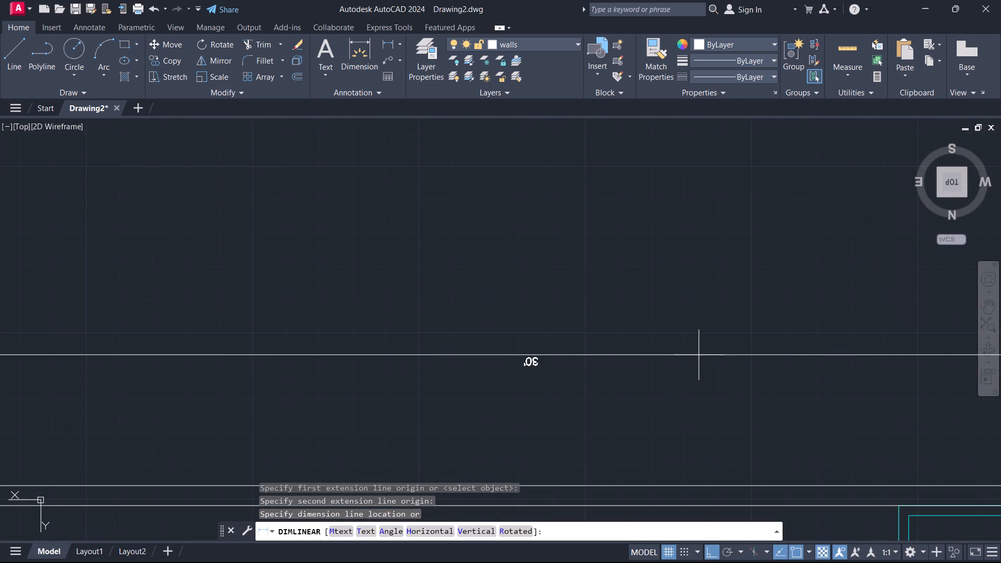
pyautogui.press('Escape')
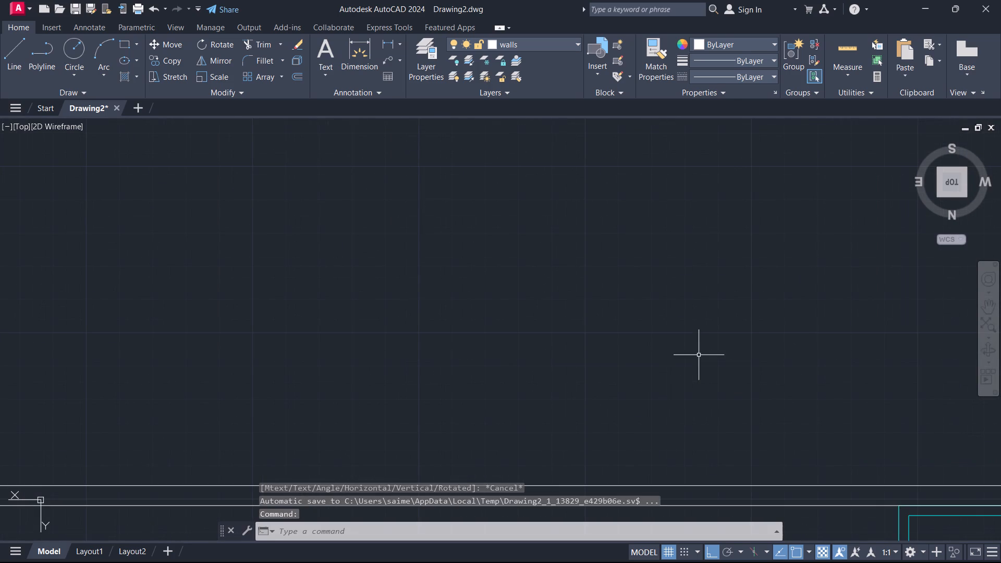
# Offset the inner face line of the second plan's inner top wall 14' down into the interior.
pyautogui.scroll(-2, 699, 355)
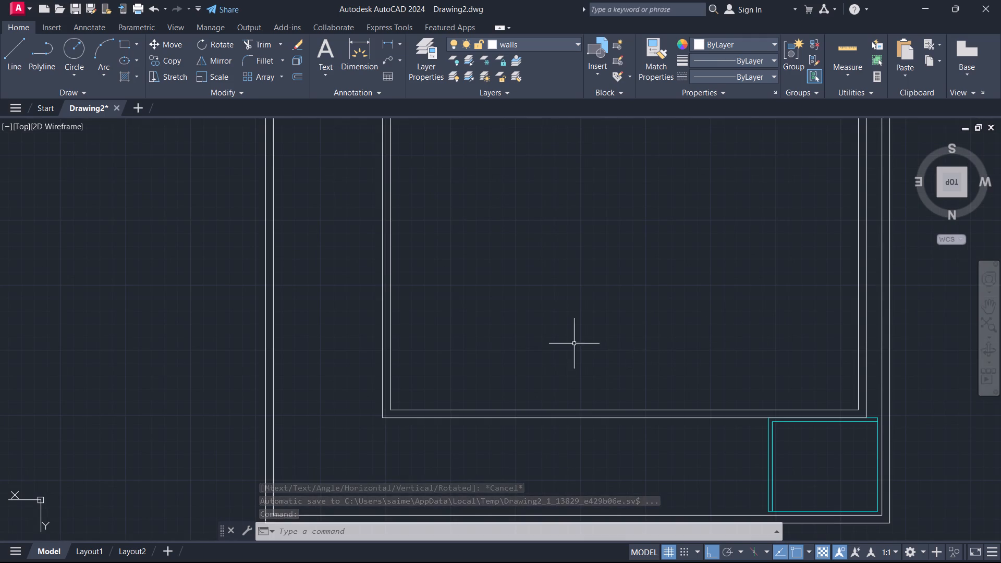
pyautogui.scroll(-1, 552, 309)
pyautogui.moveTo(556, 305); pyautogui.dragTo(556, 308, button='middle')
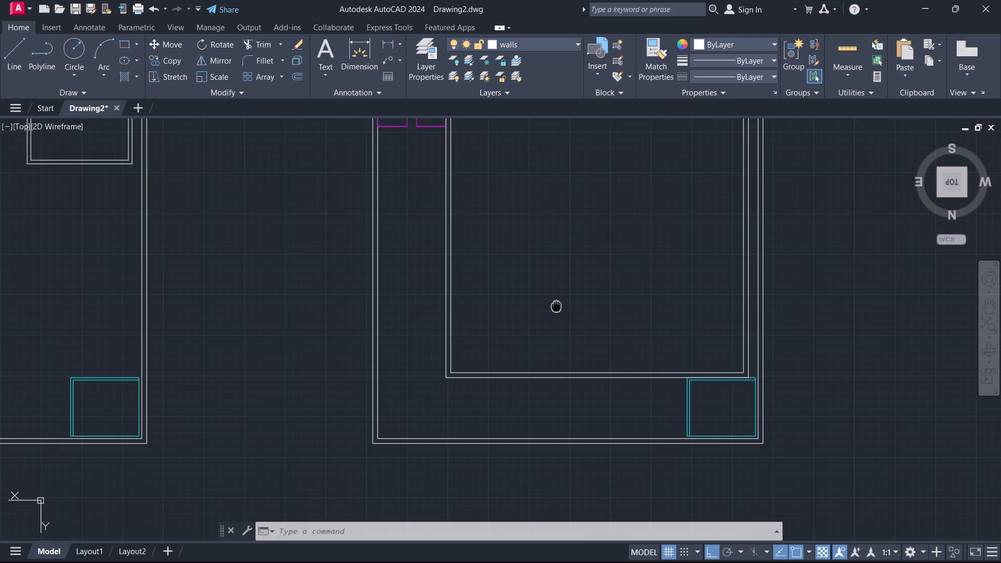
pyautogui.moveTo(556, 308); pyautogui.dragTo(526, 392, button='middle')
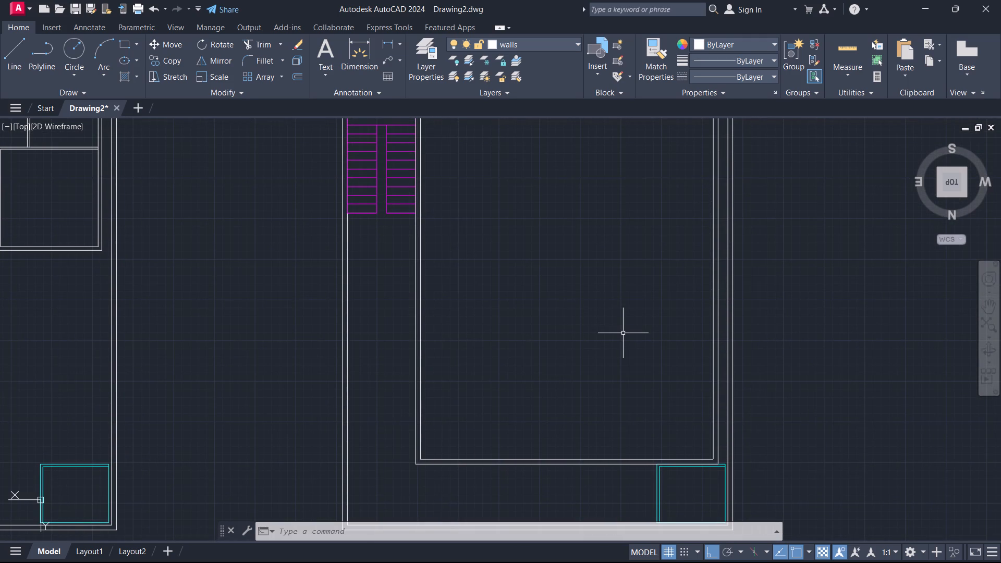
pyautogui.press('o')
pyautogui.press('Return')
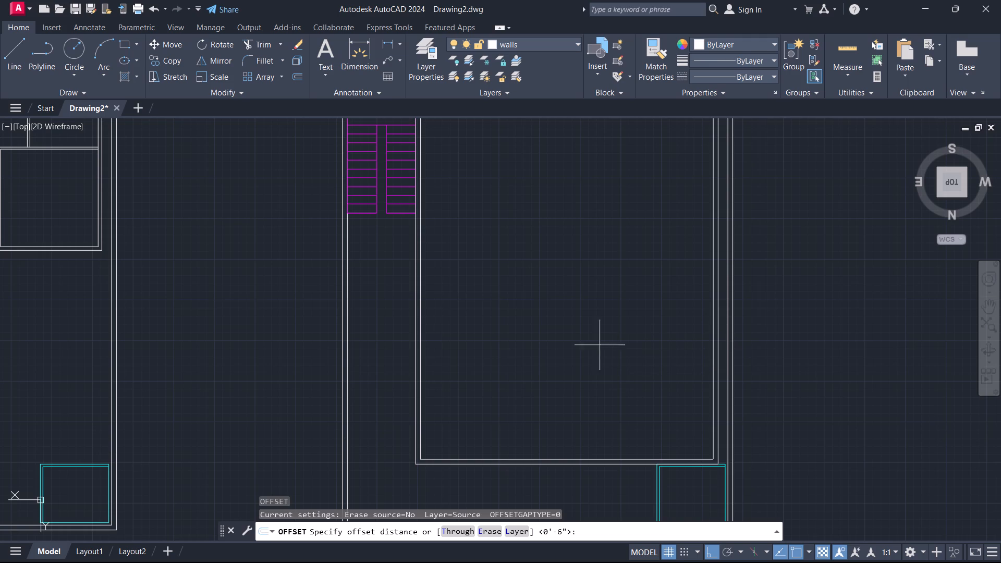
pyautogui.scroll(-1, 556, 328)
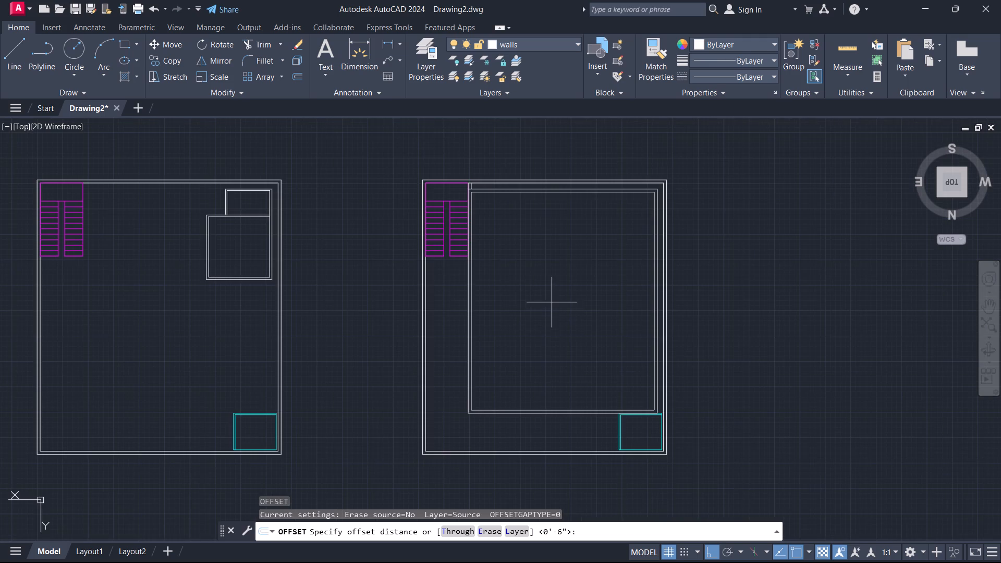
pyautogui.moveTo(552, 302); pyautogui.dragTo(544, 357, button='middle')
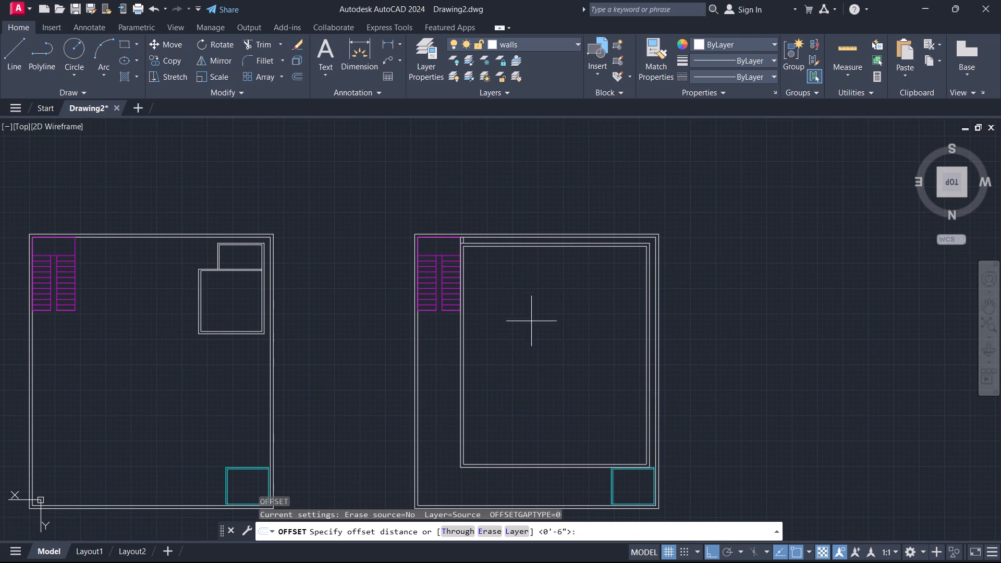
pyautogui.click(584, 247)
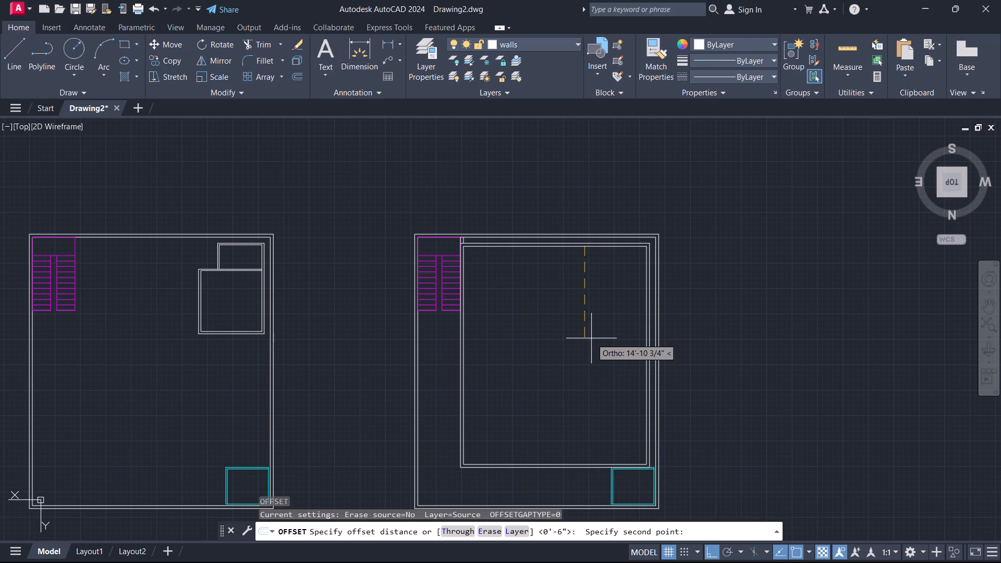
pyautogui.press('4')
pyautogui.press('BackSpace')
pyautogui.press('0')
pyautogui.press('BackSpace')
pyautogui.write("14'")
pyautogui.press('Return')
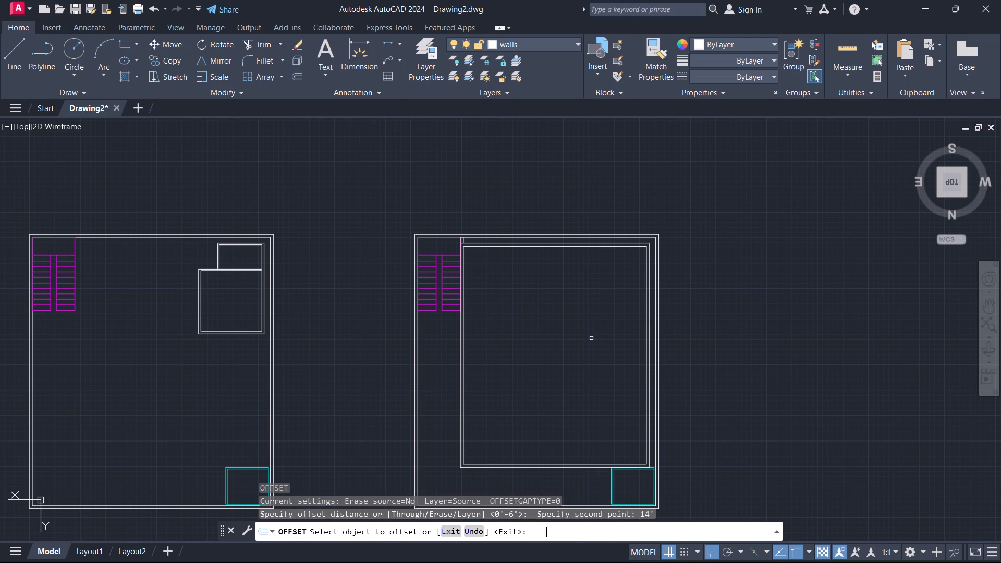
pyautogui.click(571, 246)
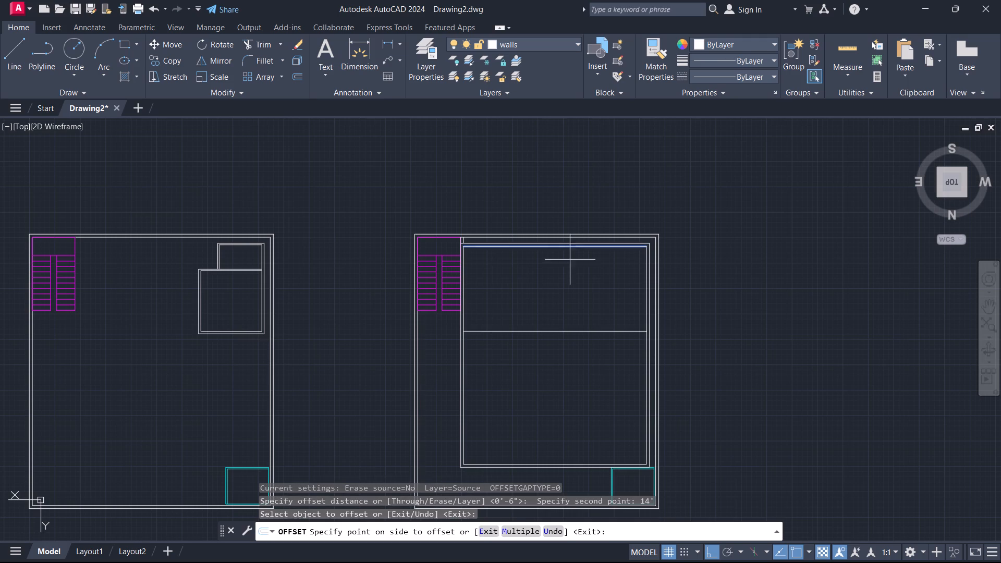
pyautogui.click(576, 364)
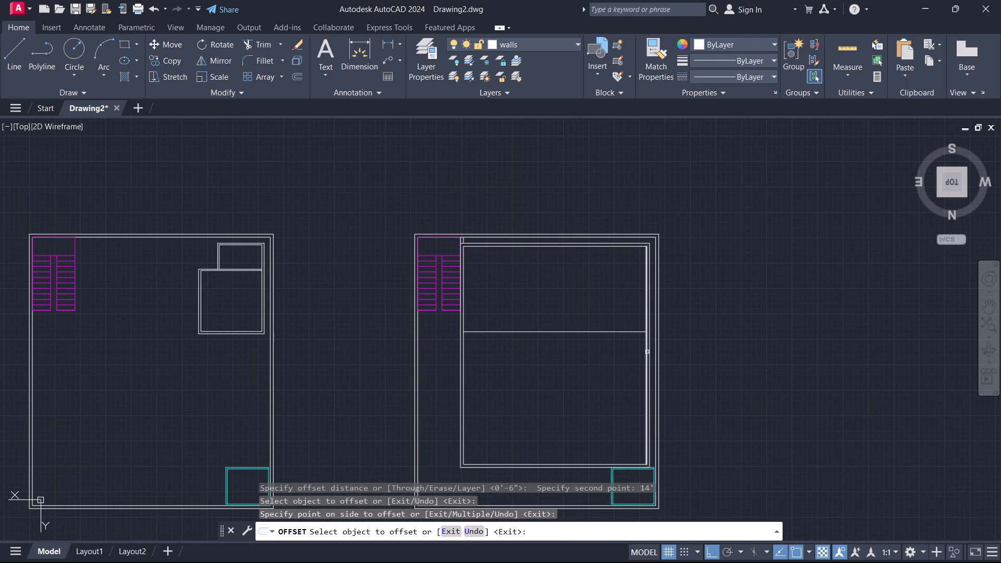
# Offset the inner face line of the second plan's right inner wall 14' left into the interior.
pyautogui.click(645, 351)
pyautogui.click(513, 367)
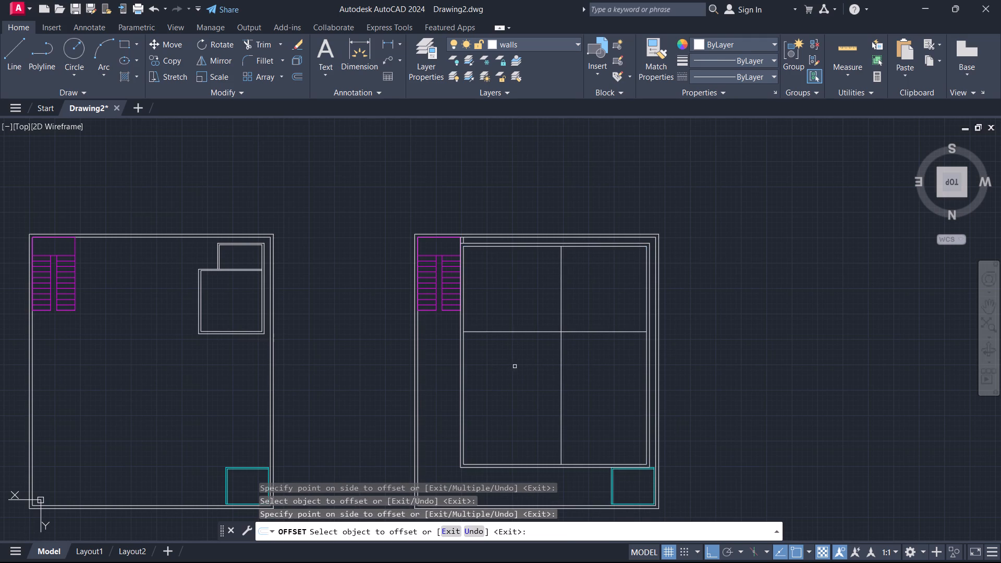
pyautogui.press('Escape')
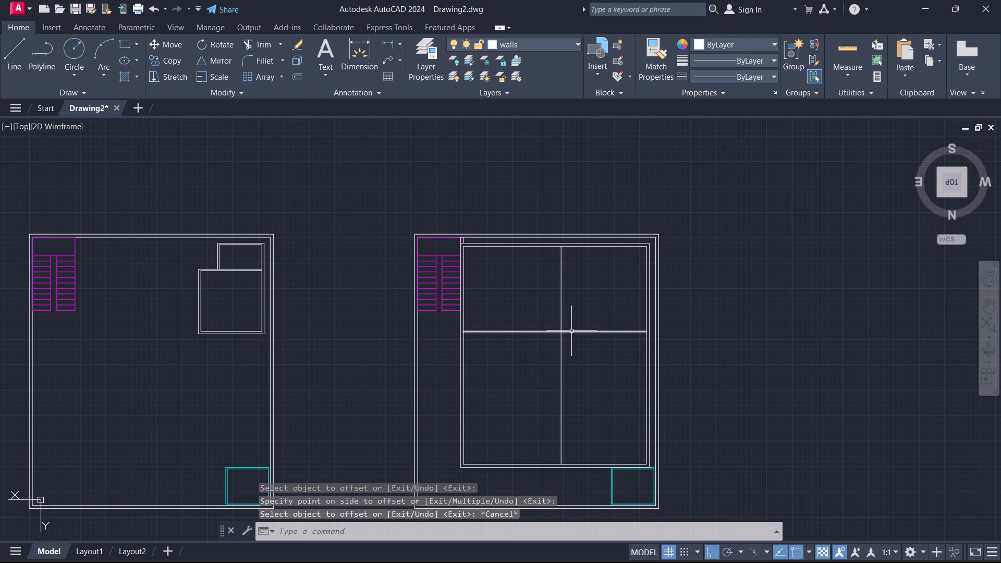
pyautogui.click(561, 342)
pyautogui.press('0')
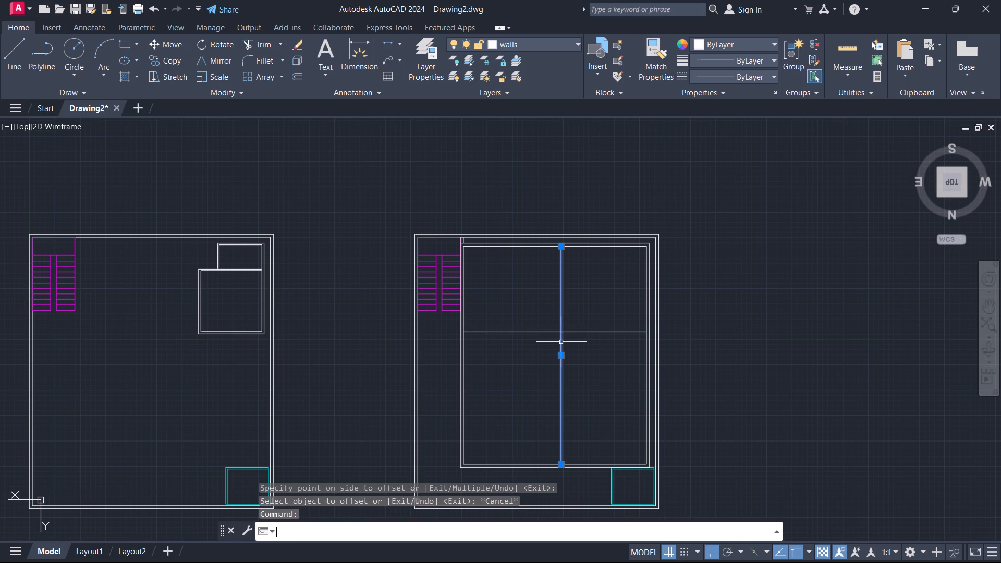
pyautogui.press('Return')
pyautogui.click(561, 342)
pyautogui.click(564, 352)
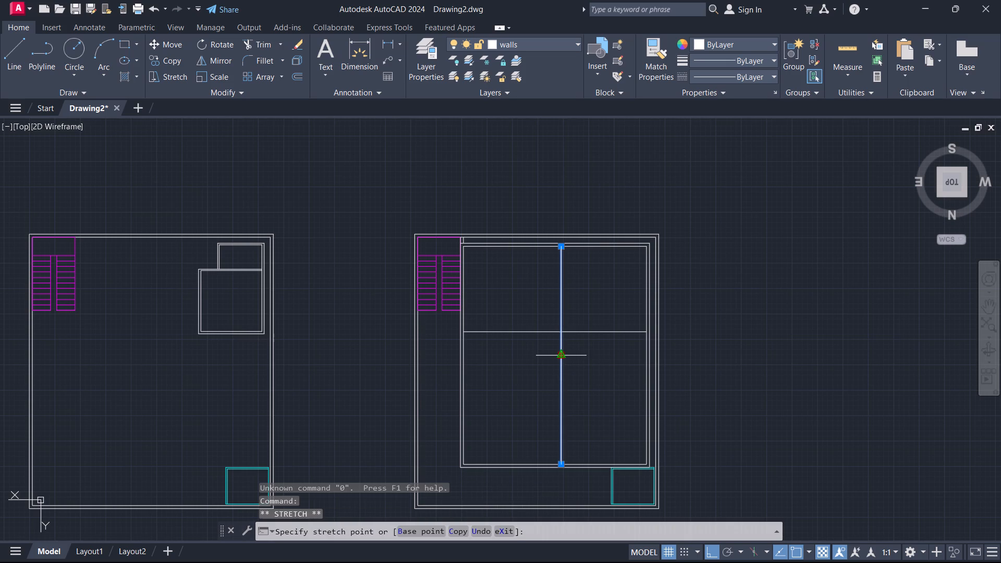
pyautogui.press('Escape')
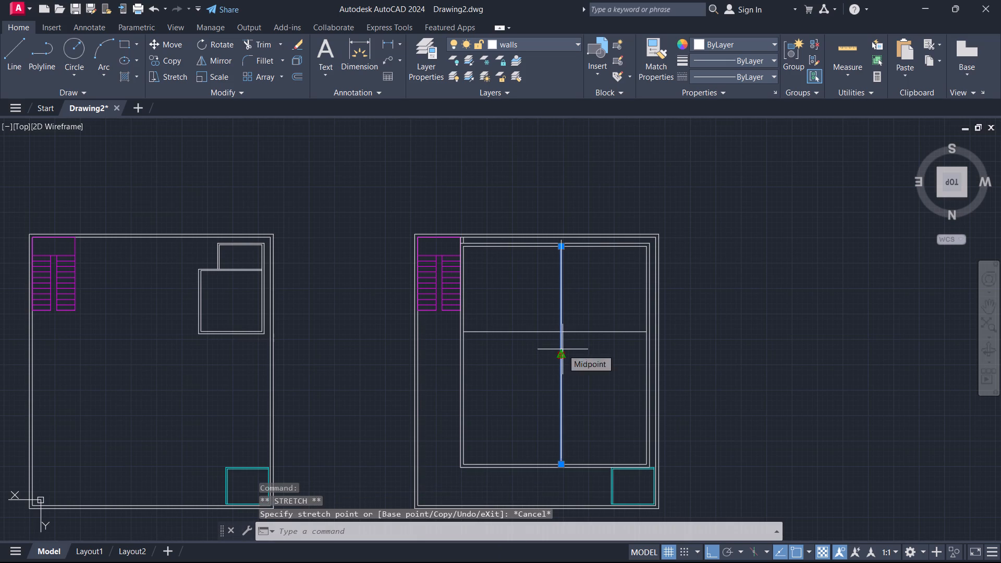
# Offset the second plan's vertical dividing line 4.5" to the left to form a partition wall.
pyautogui.press('o')
pyautogui.press('Return')
pyautogui.click(563, 348)
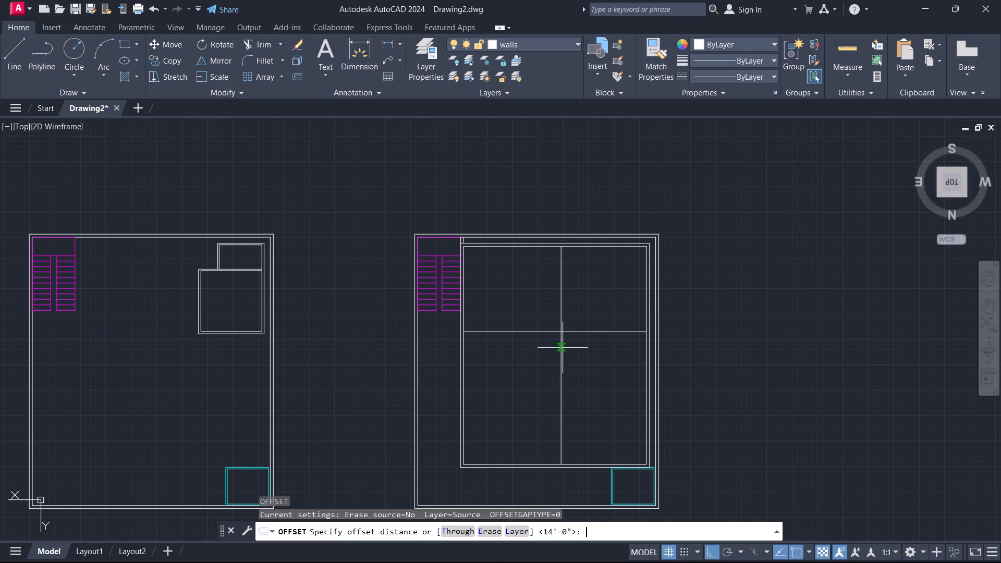
pyautogui.click(563, 348)
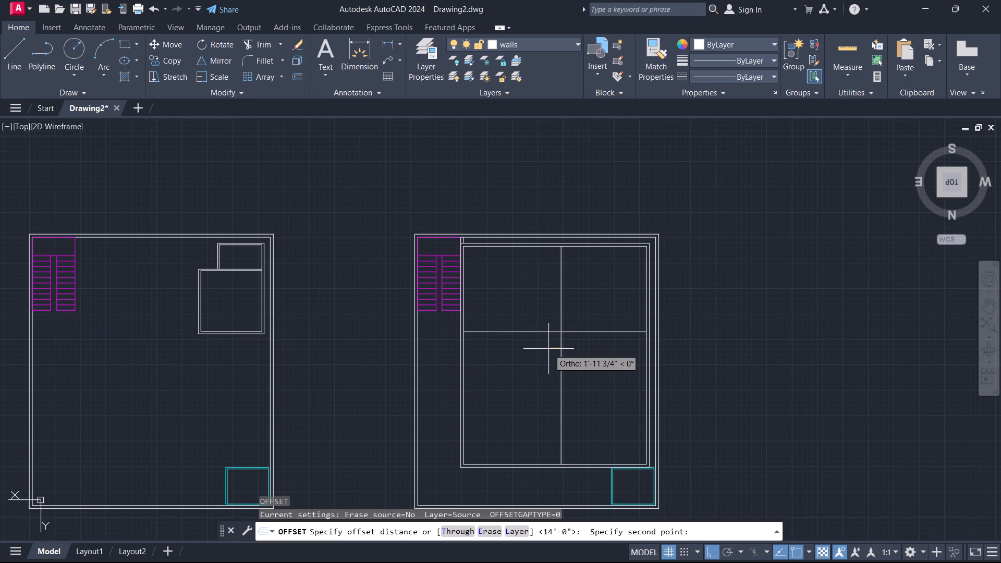
pyautogui.write('4.5"')
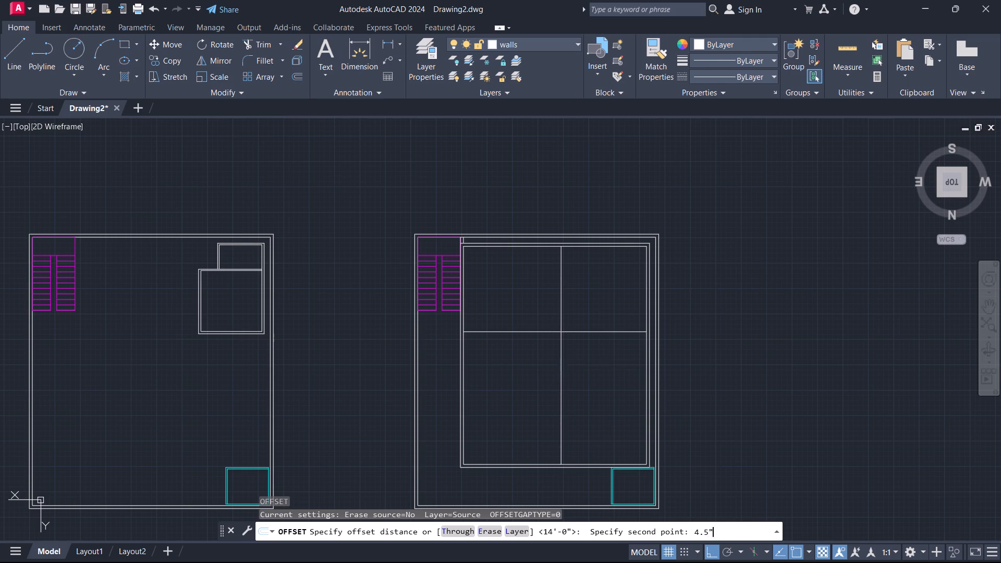
pyautogui.press('Return')
pyautogui.doubleClick(517, 358)
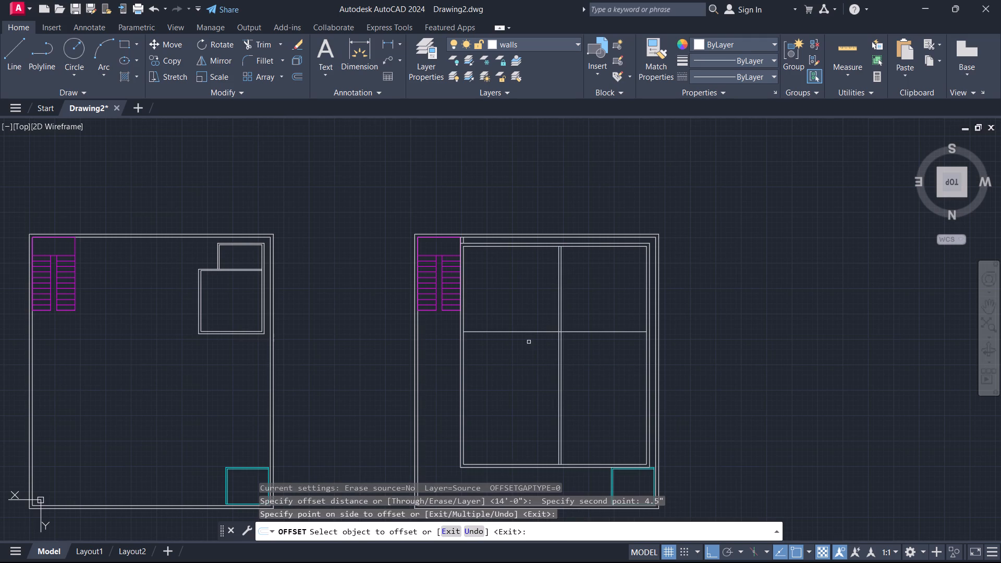
pyautogui.press('space')
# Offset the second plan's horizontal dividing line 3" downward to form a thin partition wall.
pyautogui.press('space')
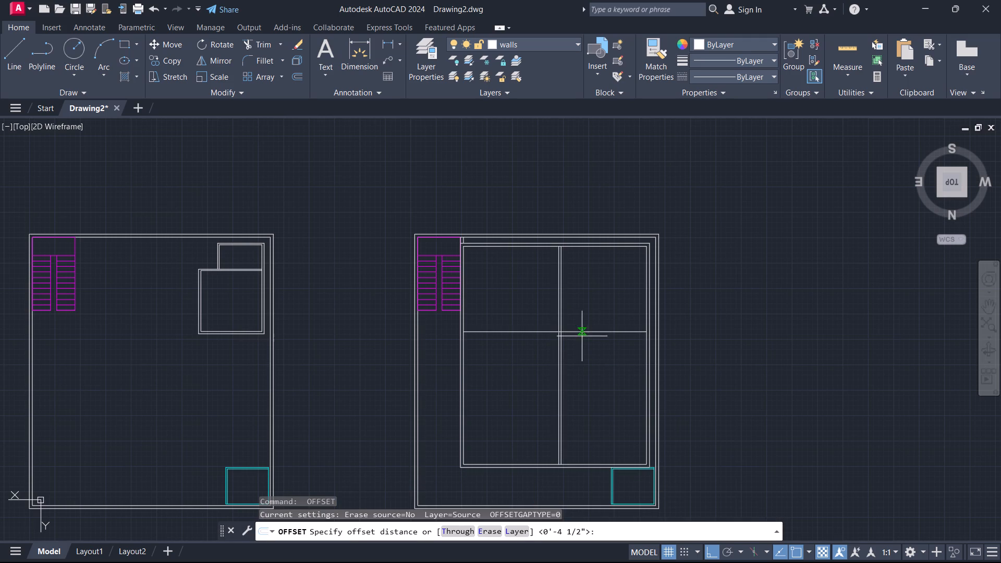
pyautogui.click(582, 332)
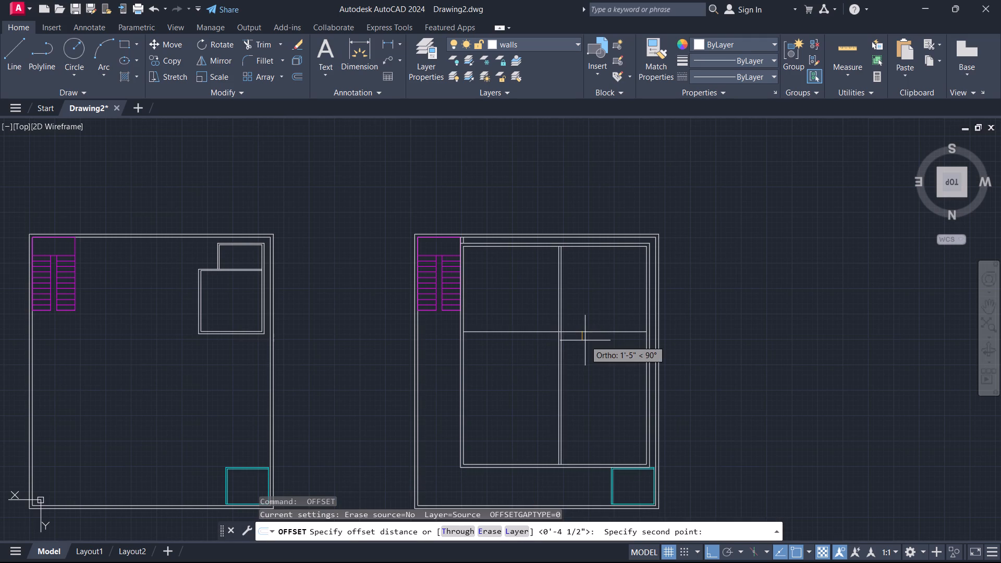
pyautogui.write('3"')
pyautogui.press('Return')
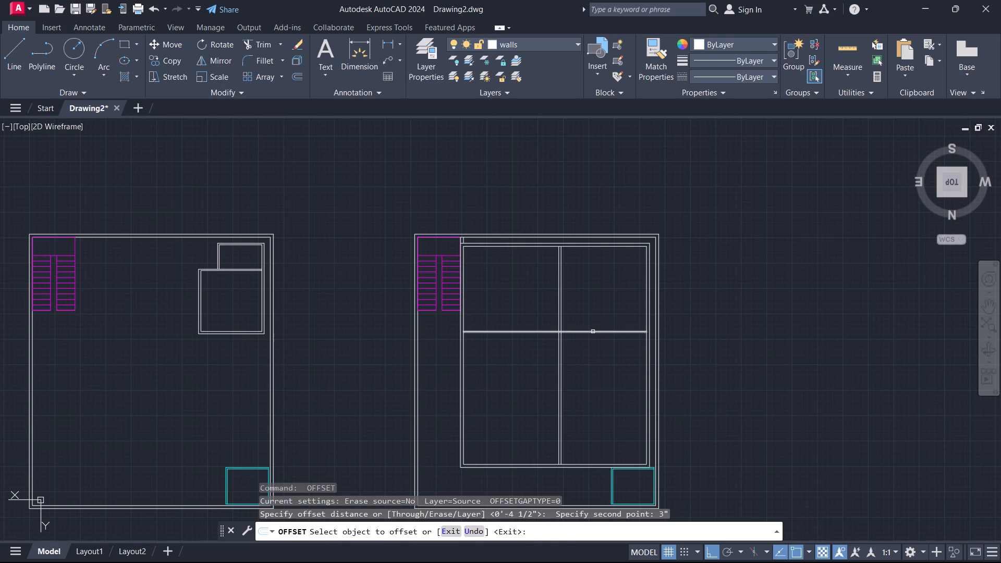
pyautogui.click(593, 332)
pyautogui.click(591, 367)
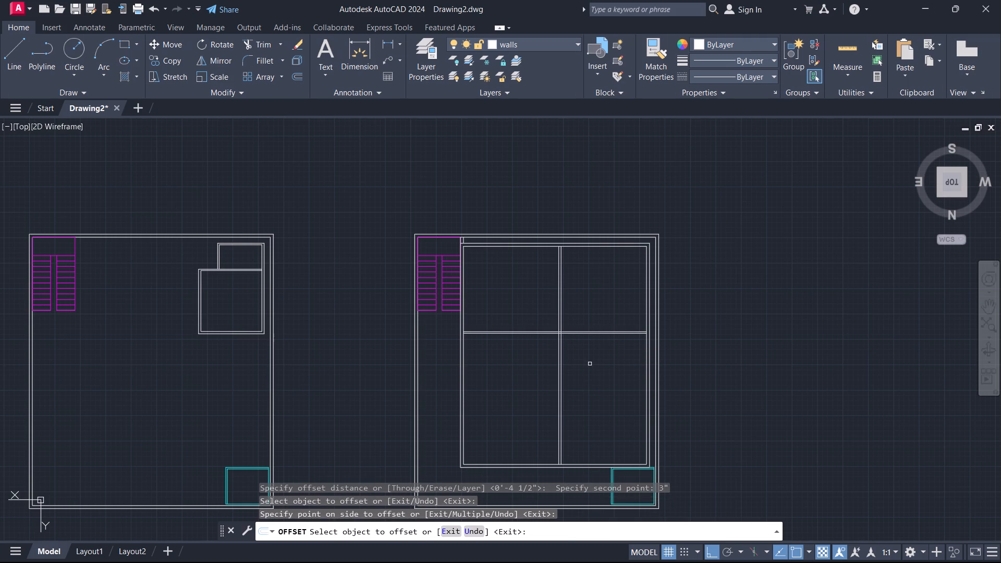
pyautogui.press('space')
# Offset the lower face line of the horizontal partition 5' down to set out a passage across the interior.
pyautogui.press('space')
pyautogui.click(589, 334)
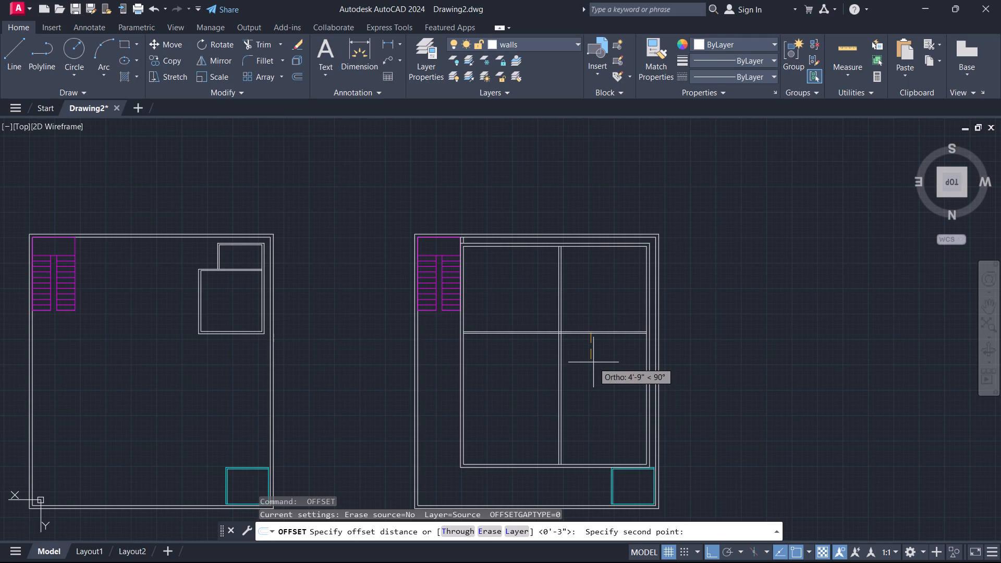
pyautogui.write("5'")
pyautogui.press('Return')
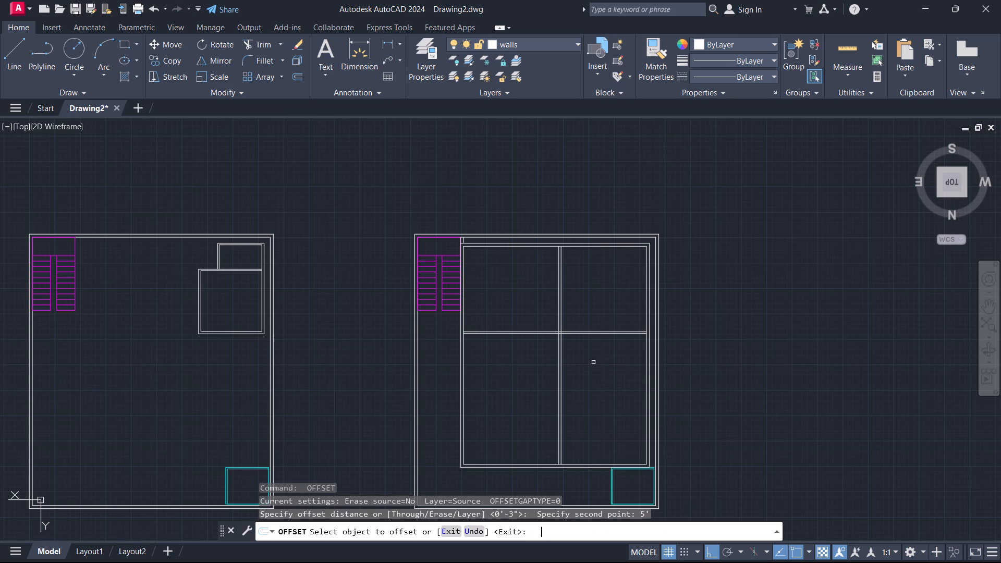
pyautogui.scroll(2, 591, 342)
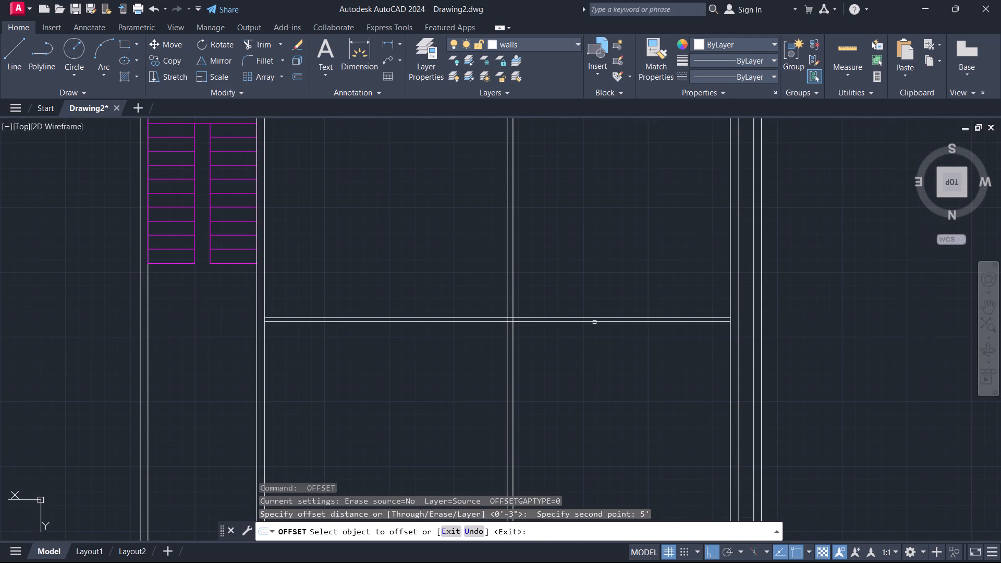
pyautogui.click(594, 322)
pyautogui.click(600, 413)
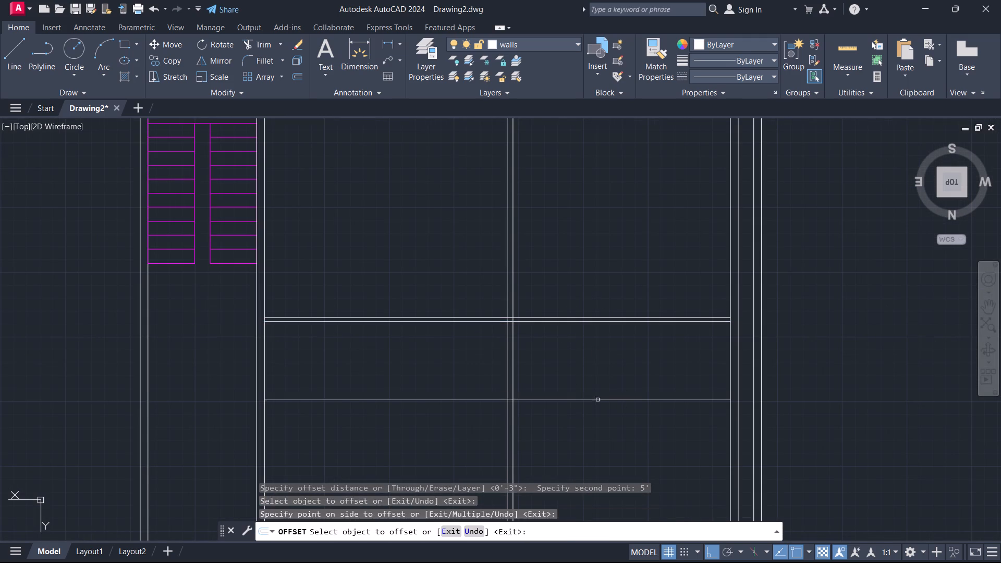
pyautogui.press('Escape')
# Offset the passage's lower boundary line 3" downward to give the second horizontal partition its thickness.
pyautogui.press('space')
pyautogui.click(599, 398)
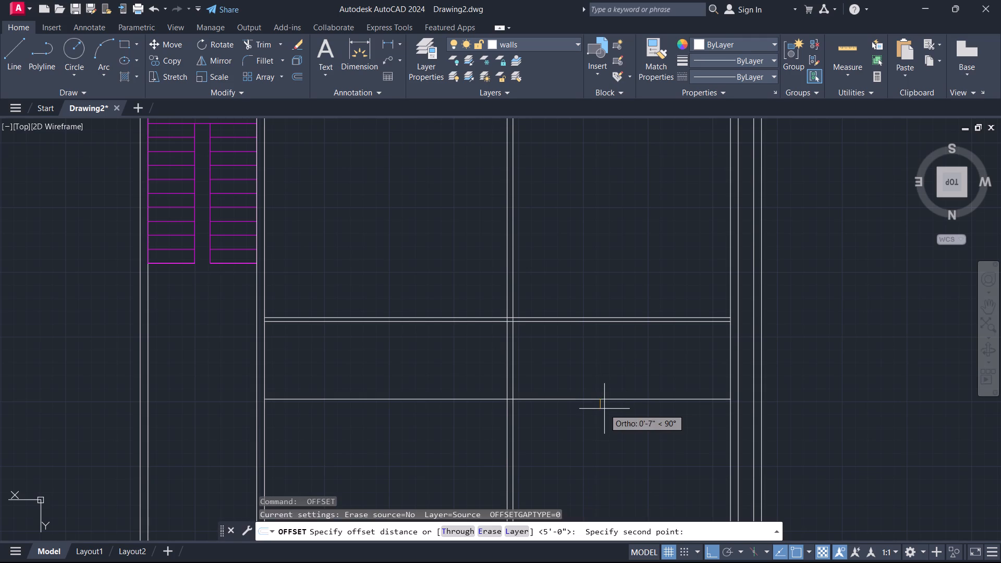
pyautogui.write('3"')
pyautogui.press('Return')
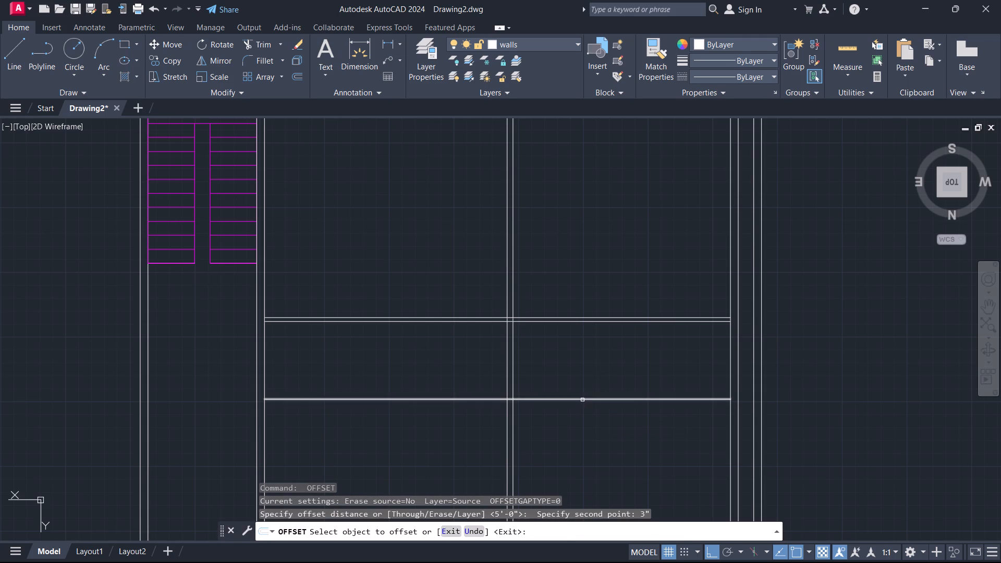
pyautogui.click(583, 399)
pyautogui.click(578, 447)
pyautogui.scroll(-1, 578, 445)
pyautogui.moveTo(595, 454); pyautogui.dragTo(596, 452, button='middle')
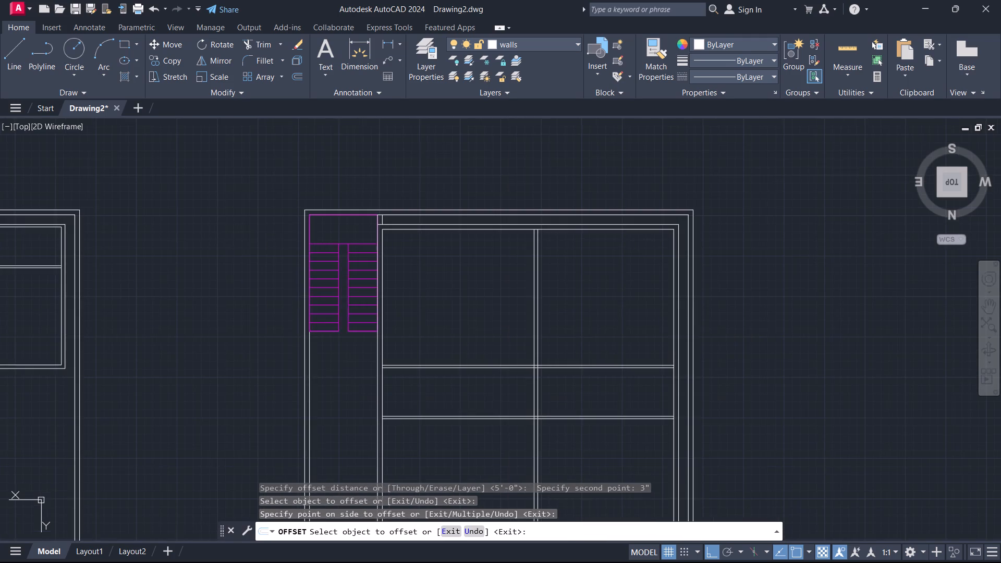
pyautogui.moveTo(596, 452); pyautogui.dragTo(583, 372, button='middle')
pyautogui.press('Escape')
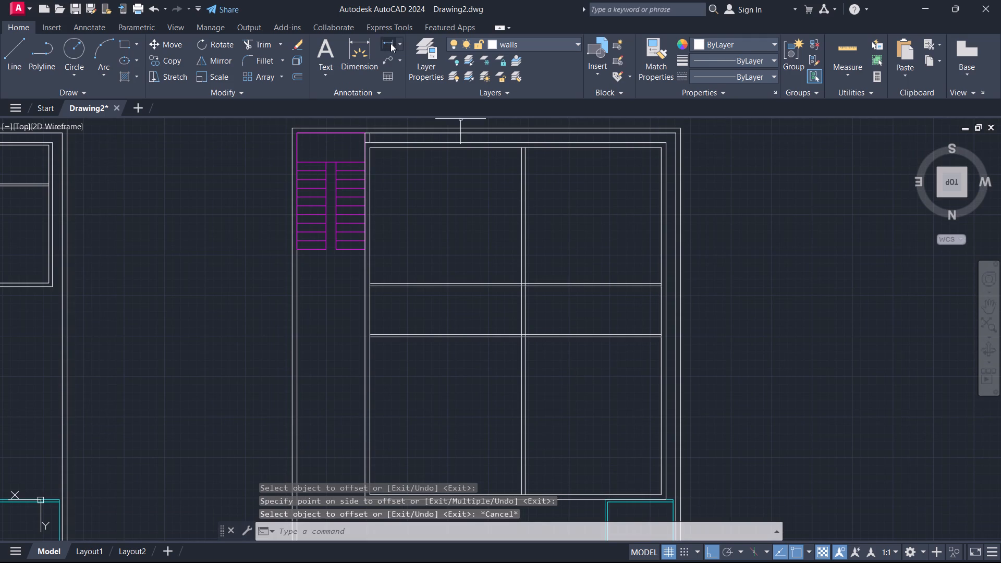
# Measure the lower right room's length from the second horizontal partition to the bottom inner wall with a linear dimension.
pyautogui.click(392, 43)
pyautogui.click(566, 339)
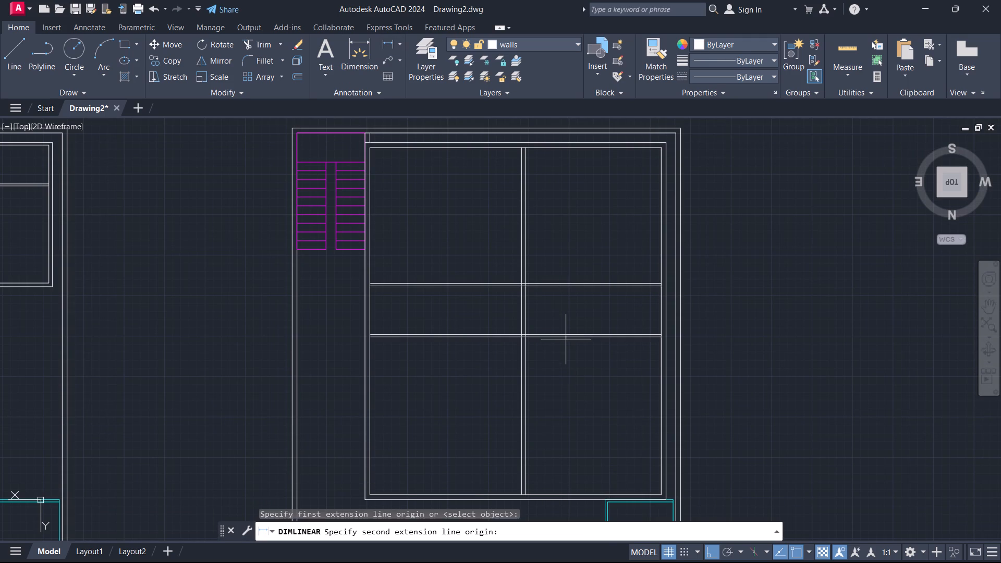
pyautogui.click(565, 494)
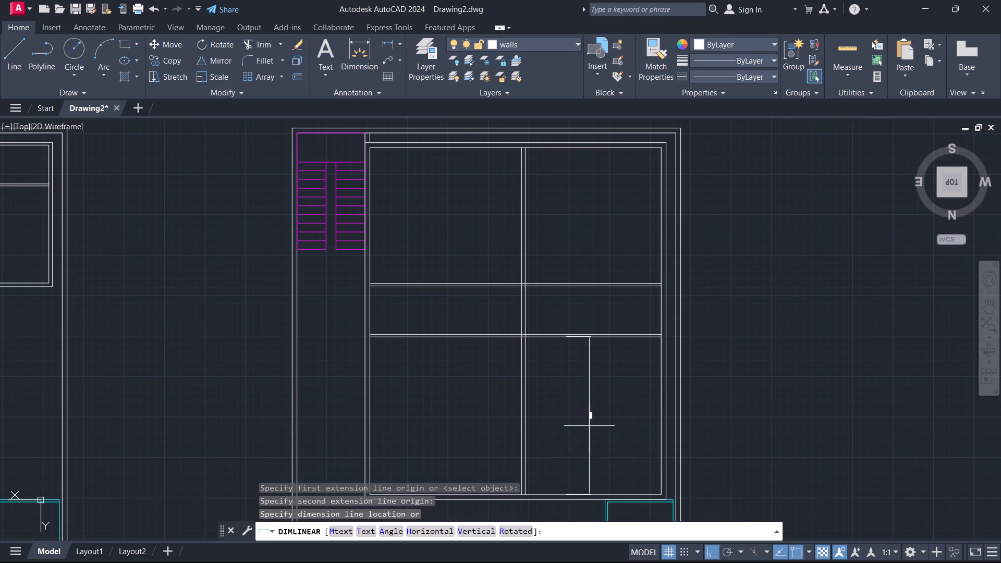
pyautogui.scroll(3, 589, 426)
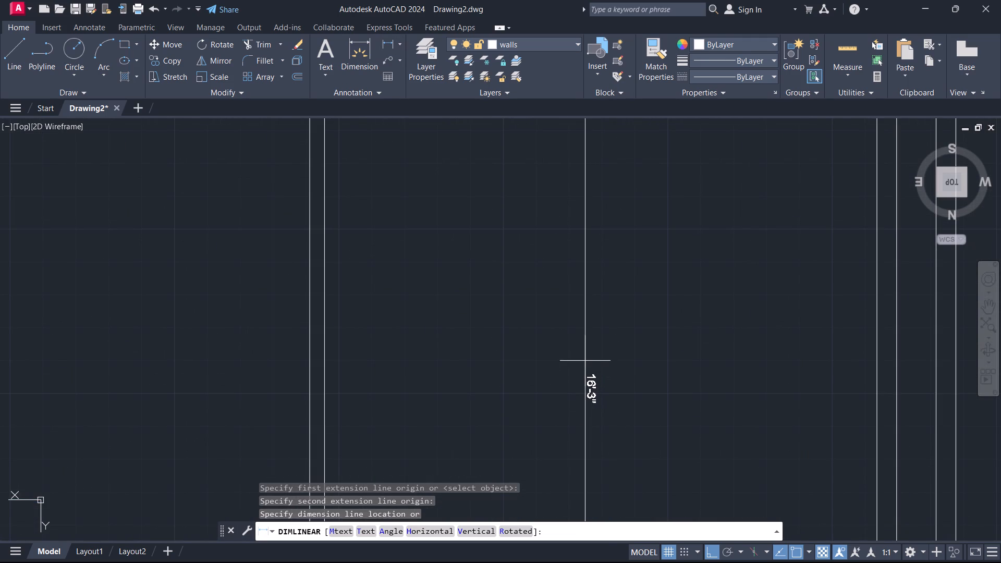
pyautogui.scroll(-1, 585, 361)
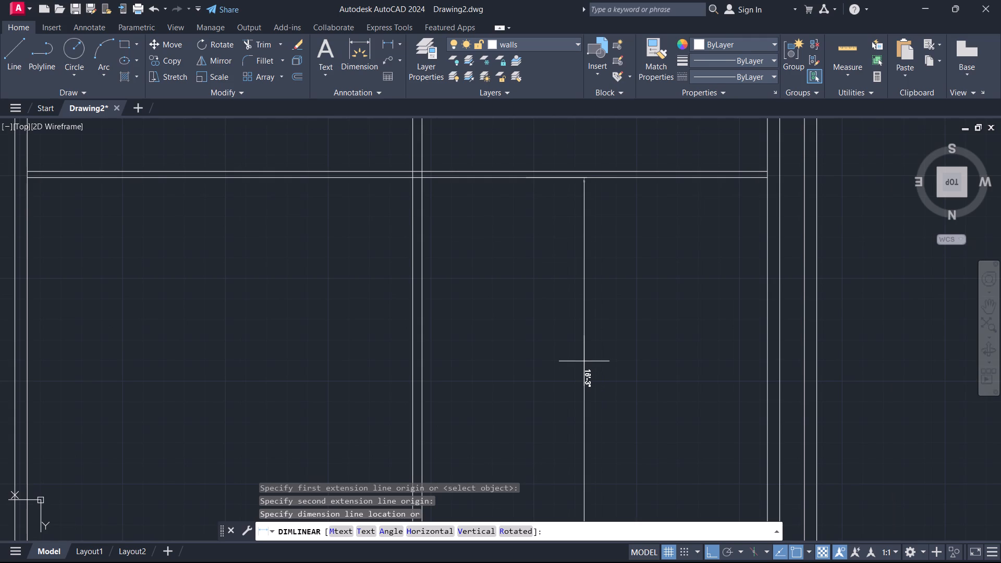
pyautogui.press('Escape')
pyautogui.scroll(-2, 583, 350)
pyautogui.moveTo(581, 337); pyautogui.dragTo(596, 408, button='middle')
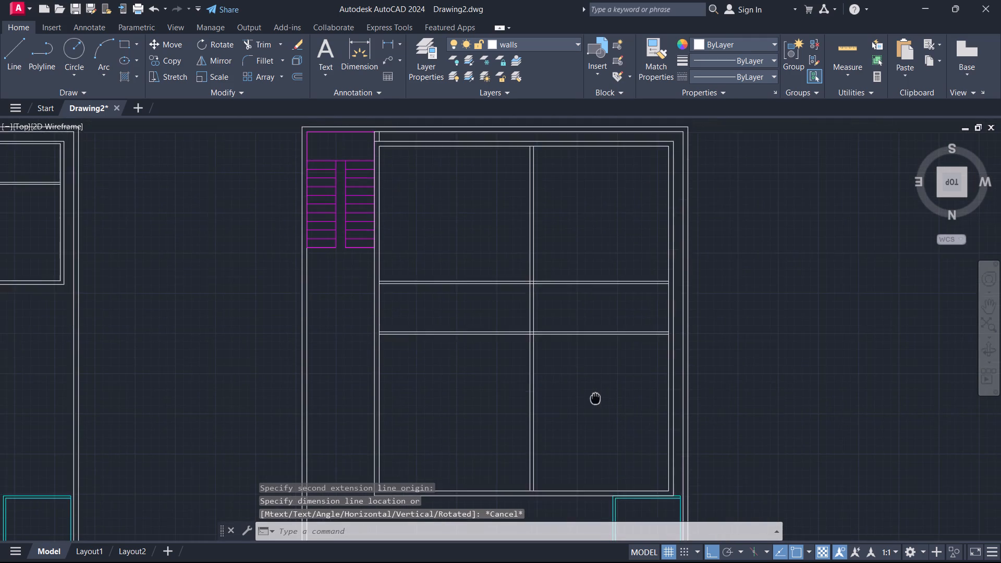
pyautogui.moveTo(596, 408); pyautogui.dragTo(596, 409, button='middle')
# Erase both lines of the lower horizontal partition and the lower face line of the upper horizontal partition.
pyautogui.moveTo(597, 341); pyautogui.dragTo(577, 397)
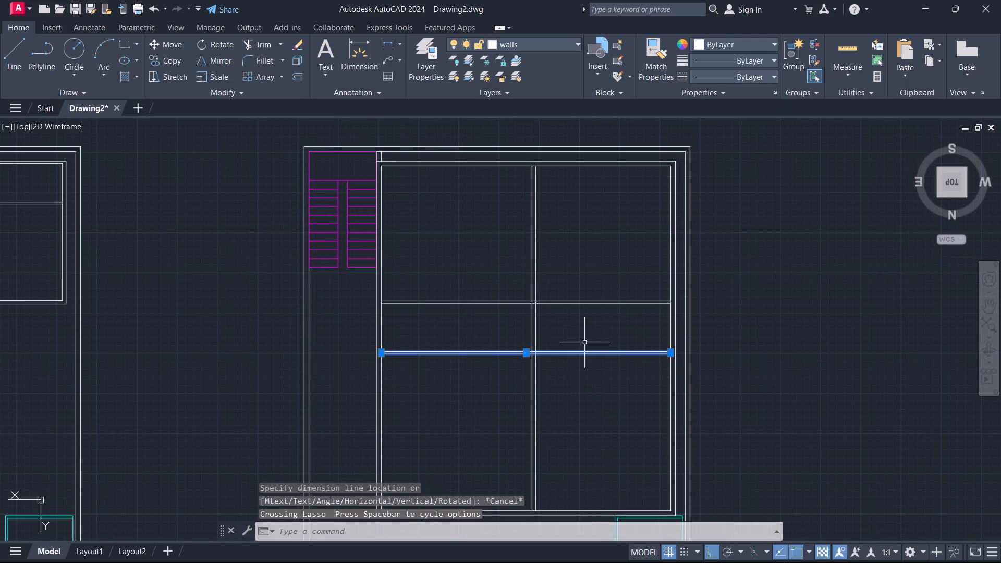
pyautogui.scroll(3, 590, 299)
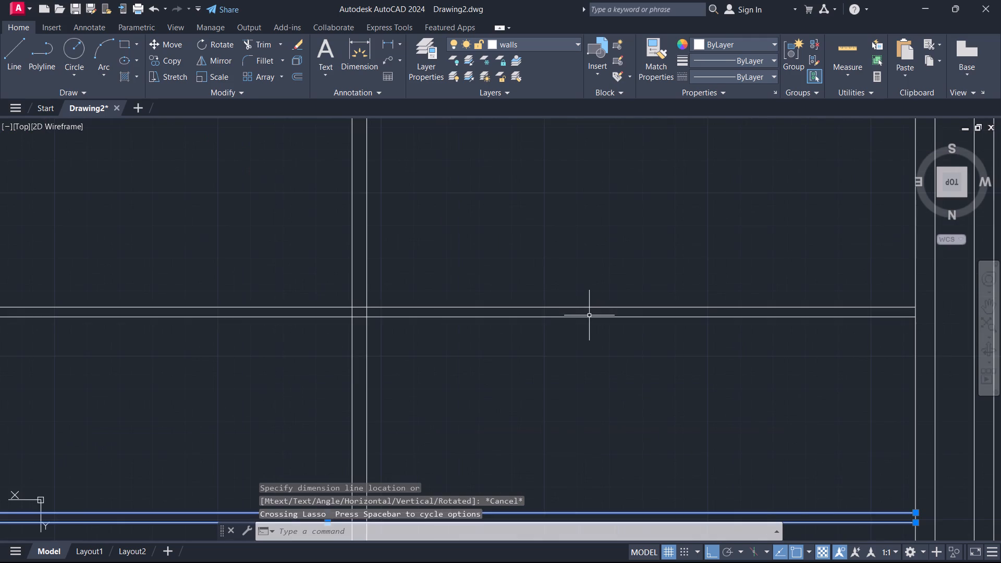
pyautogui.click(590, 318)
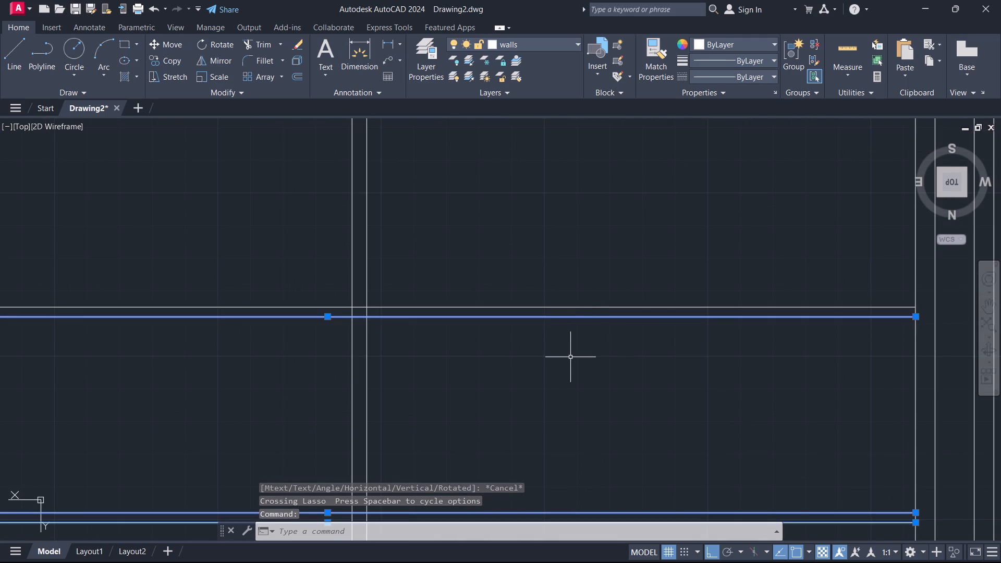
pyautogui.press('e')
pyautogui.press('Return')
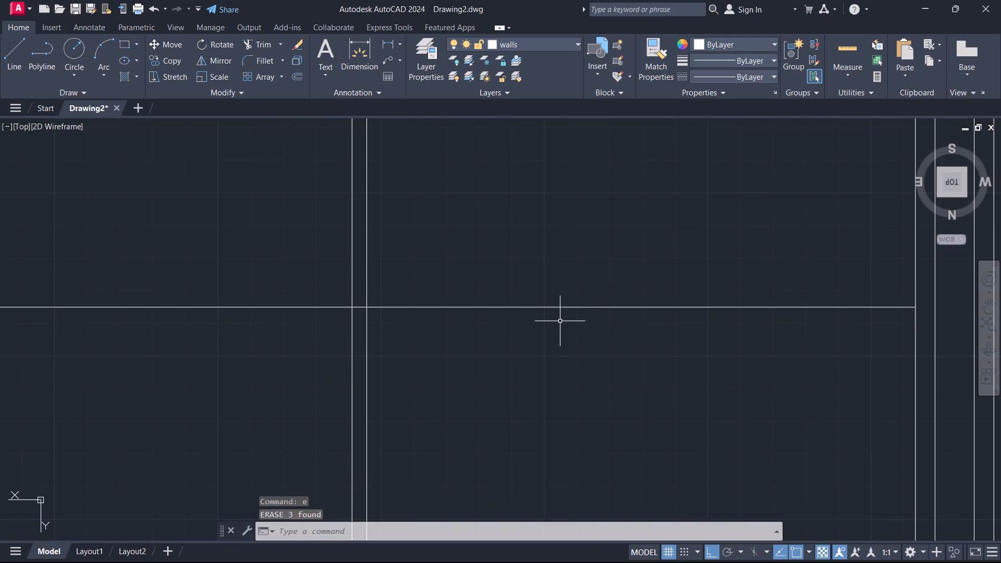
# Offset the remaining horizontal dividing line 4.5" downward to form a partition wall.
pyautogui.press('o')
pyautogui.press('Return')
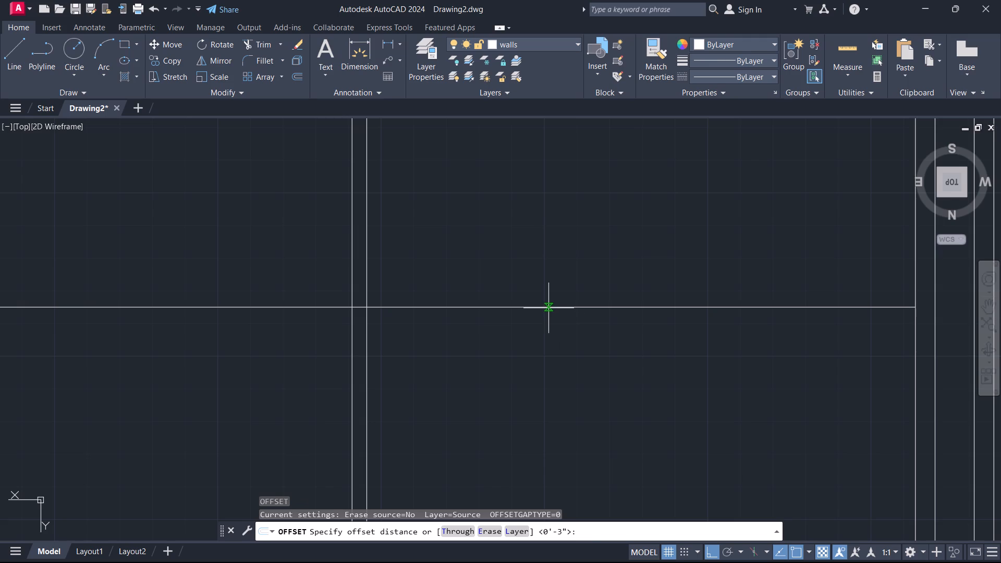
pyautogui.click(548, 308)
pyautogui.press('4')
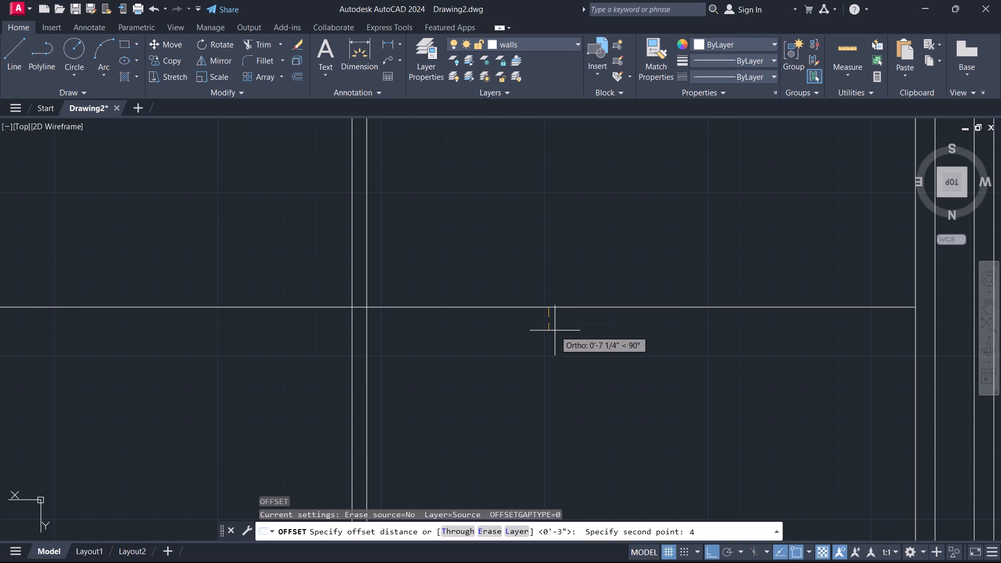
pyautogui.write('.5"')
pyautogui.press('Return')
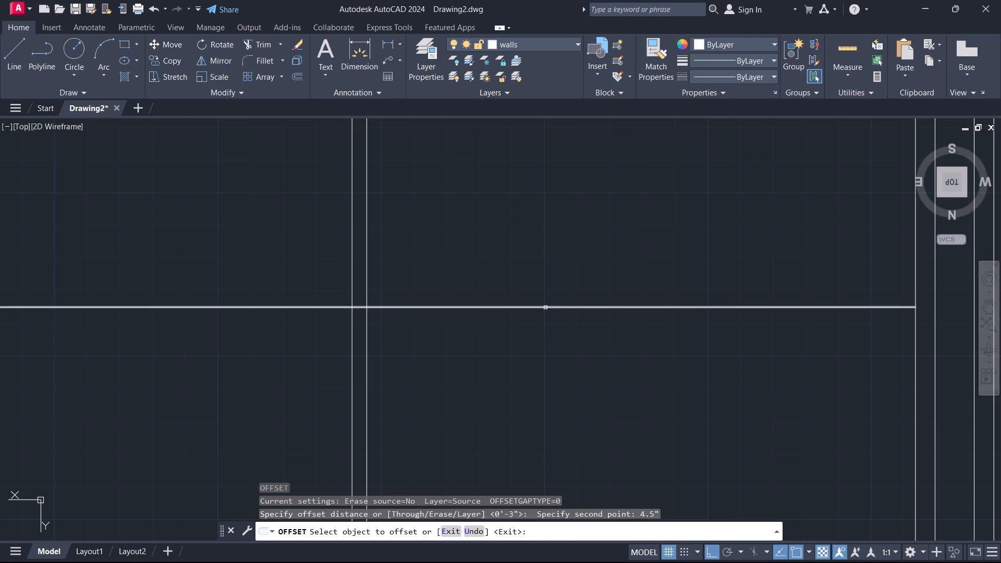
pyautogui.click(545, 308)
pyautogui.click(536, 362)
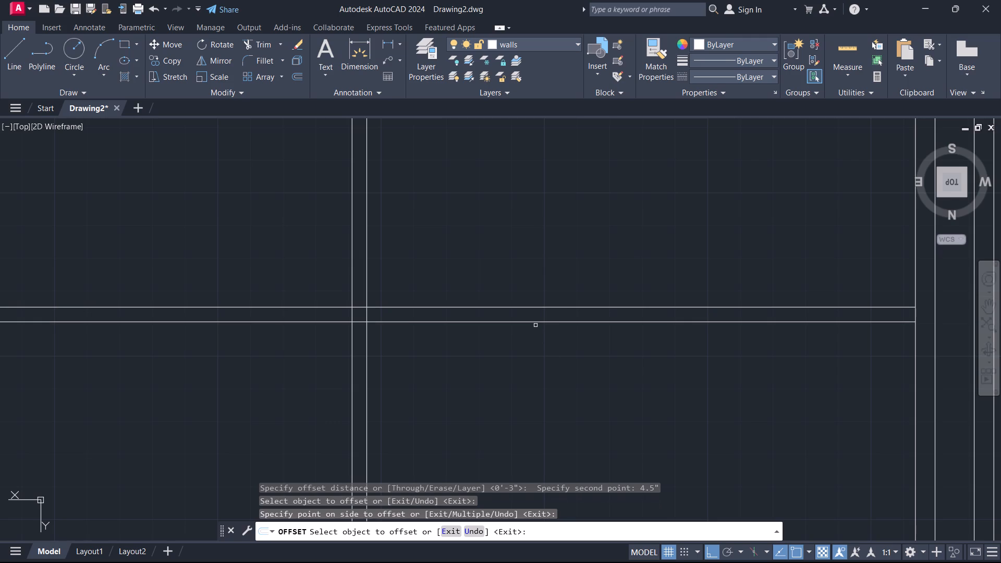
# Offset the lower line of the horizontal partition 6' downward to mark the passage's lower boundary.
pyautogui.press('space')
pyautogui.press('space')
pyautogui.moveTo(535, 325); pyautogui.dragTo(538, 333)
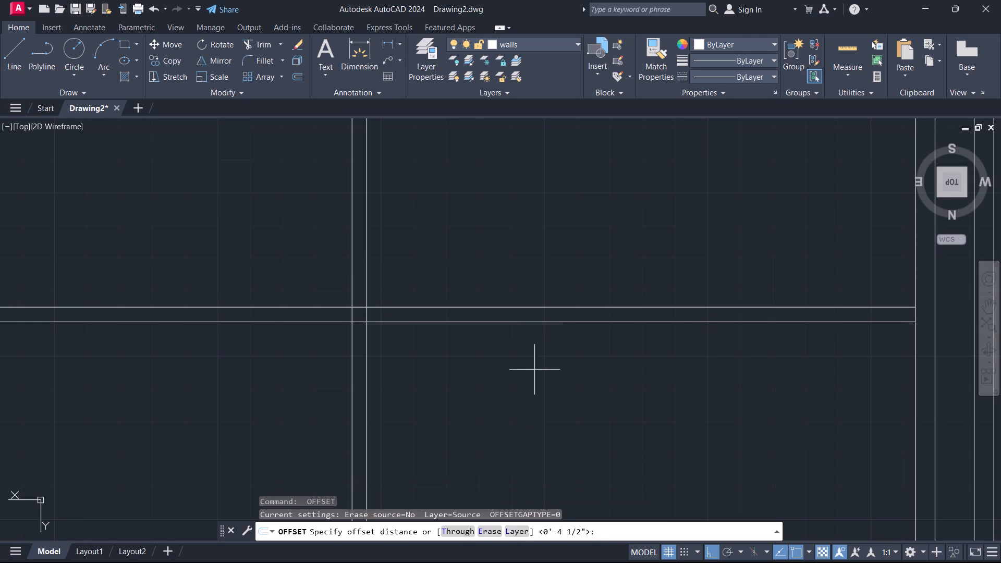
pyautogui.click(519, 324)
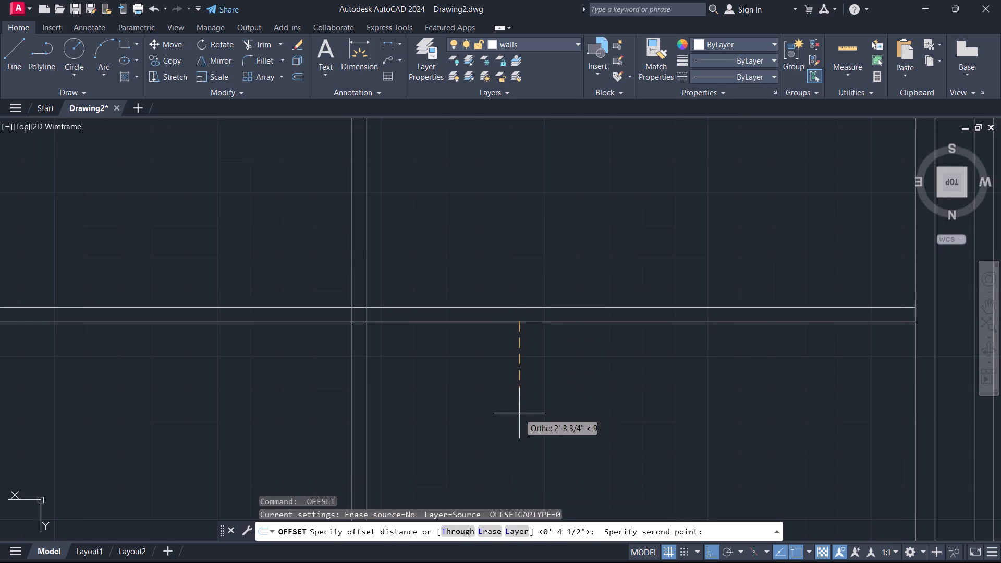
pyautogui.scroll(-2, 519, 413)
pyautogui.moveTo(521, 425); pyautogui.dragTo(490, 264, button='middle')
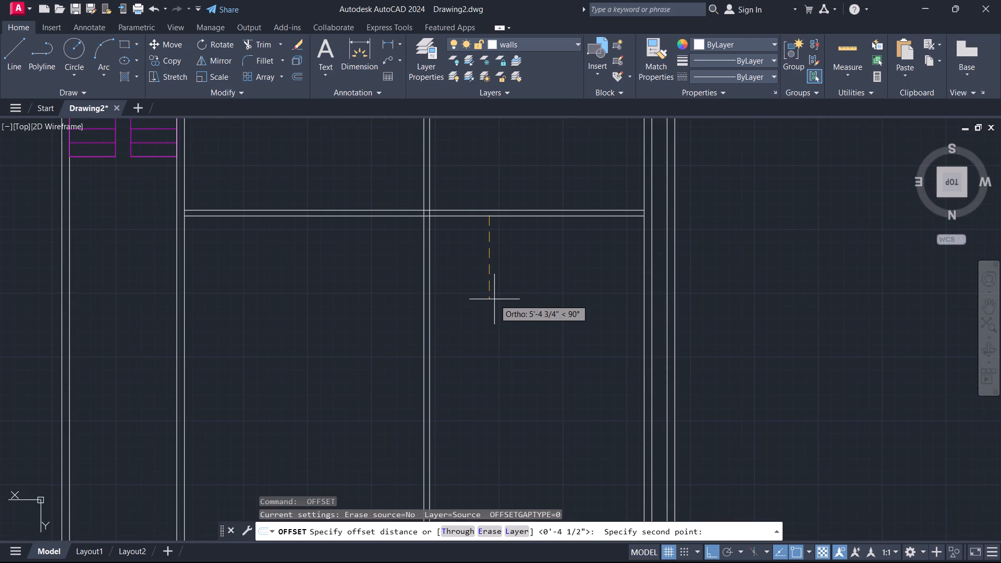
pyautogui.write("6'")
pyautogui.press('Return')
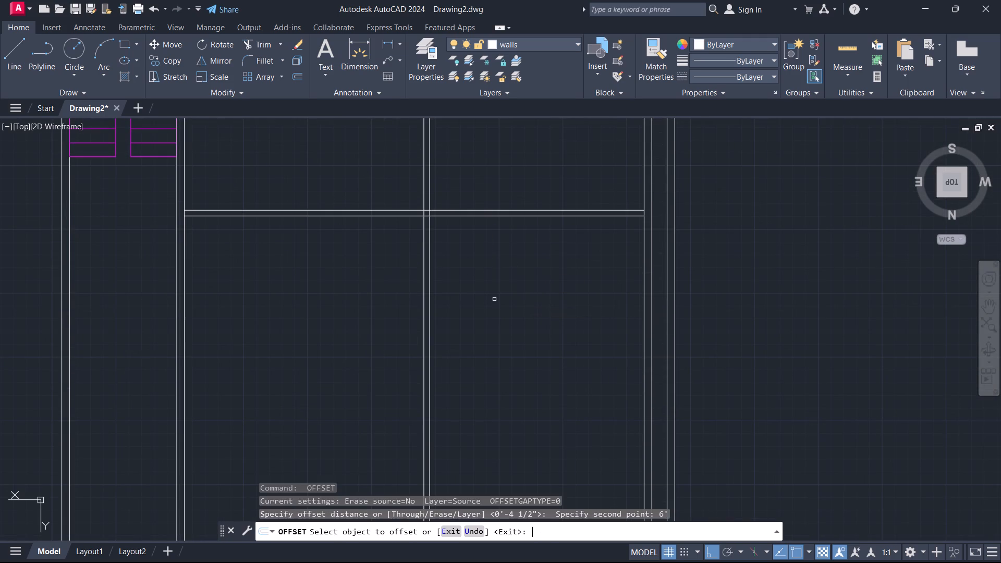
pyautogui.click(502, 217)
pyautogui.moveTo(491, 314); pyautogui.dragTo(490, 319)
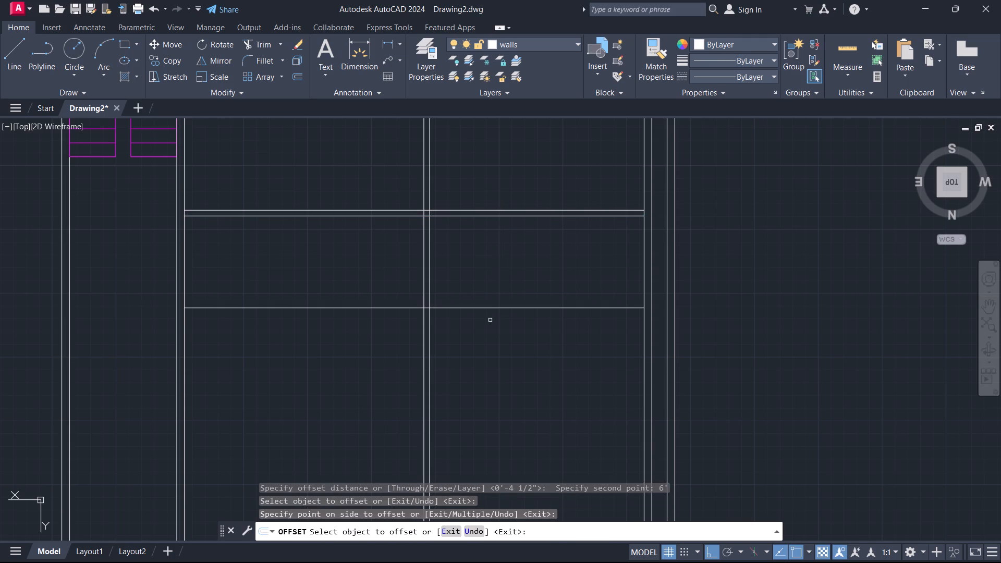
pyautogui.press('space')
# Offset the passage's lower boundary line 4.5" downward to form the second horizontal partition wall.
pyautogui.click(487, 307)
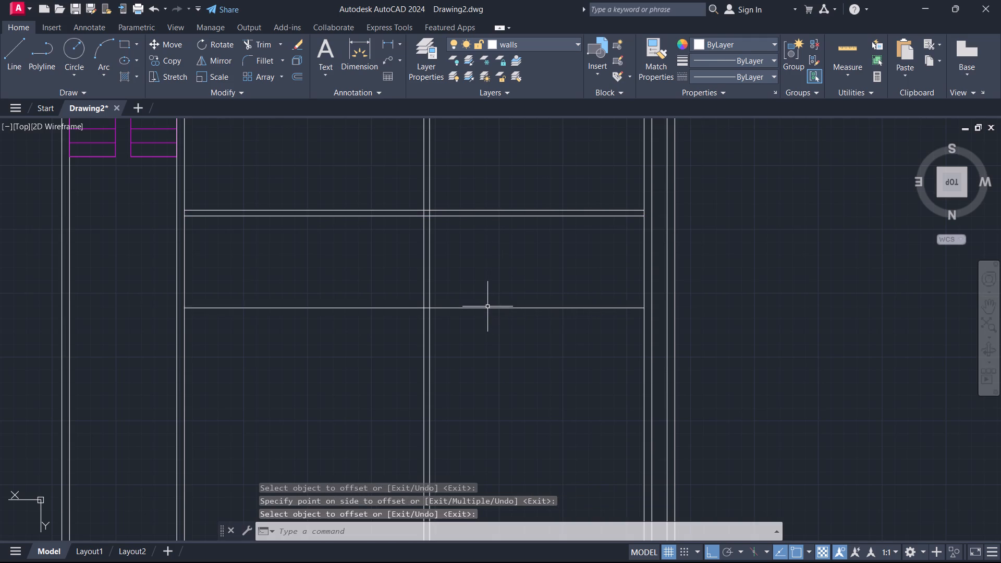
pyautogui.press('space')
pyautogui.click(487, 309)
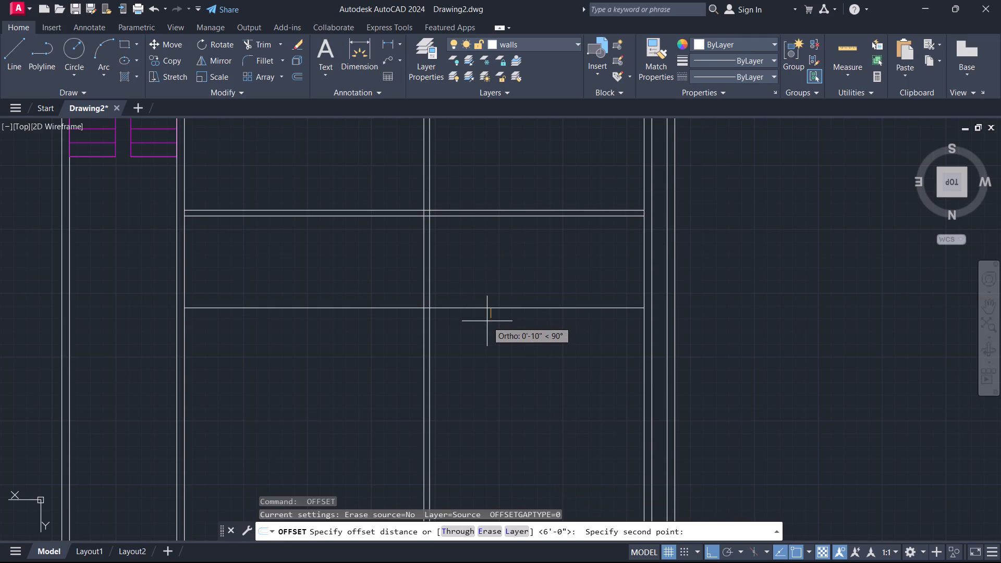
pyautogui.write('4.5"')
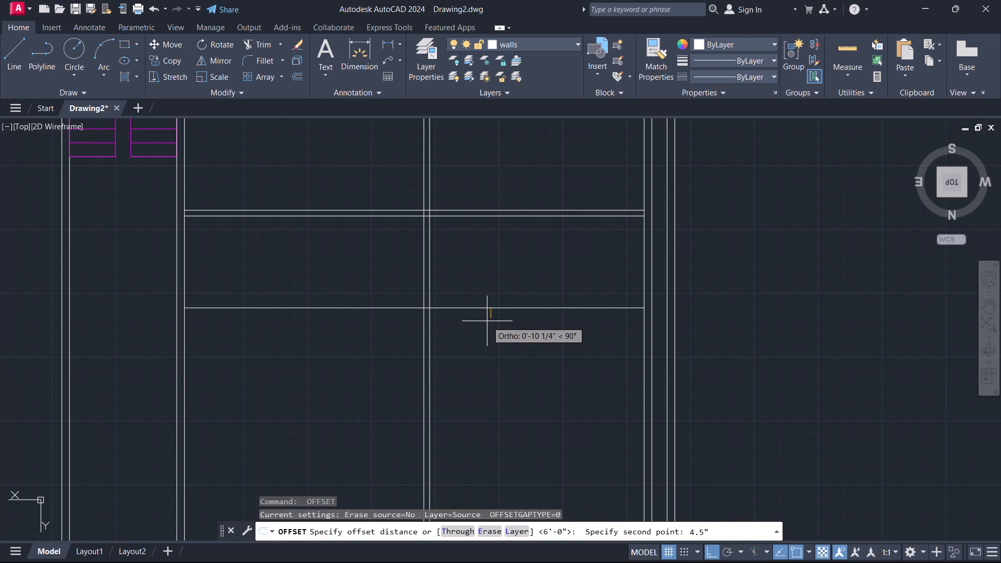
pyautogui.press('Return')
pyautogui.click(487, 321)
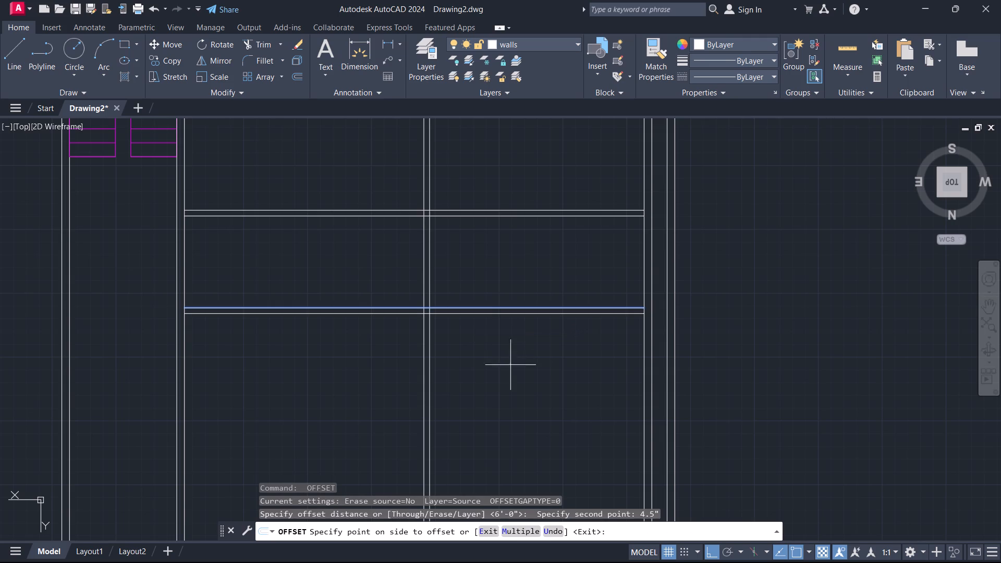
pyautogui.click(513, 368)
# Measure the lower right room's length from the second horizontal partition to the bottom inner wall with a linear dimension.
pyautogui.click(384, 41)
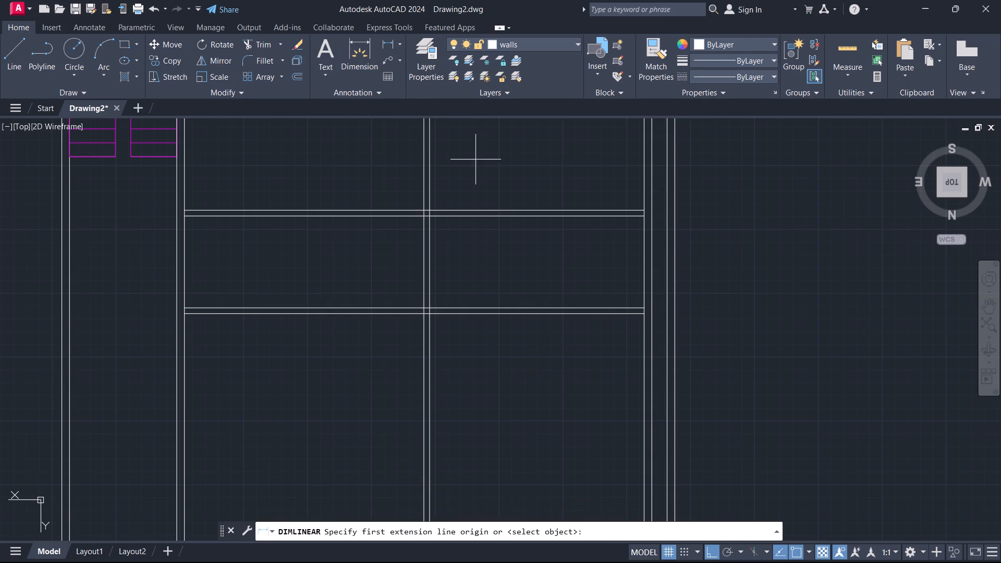
pyautogui.scroll(-1, 546, 311)
pyautogui.scroll(1, 544, 405)
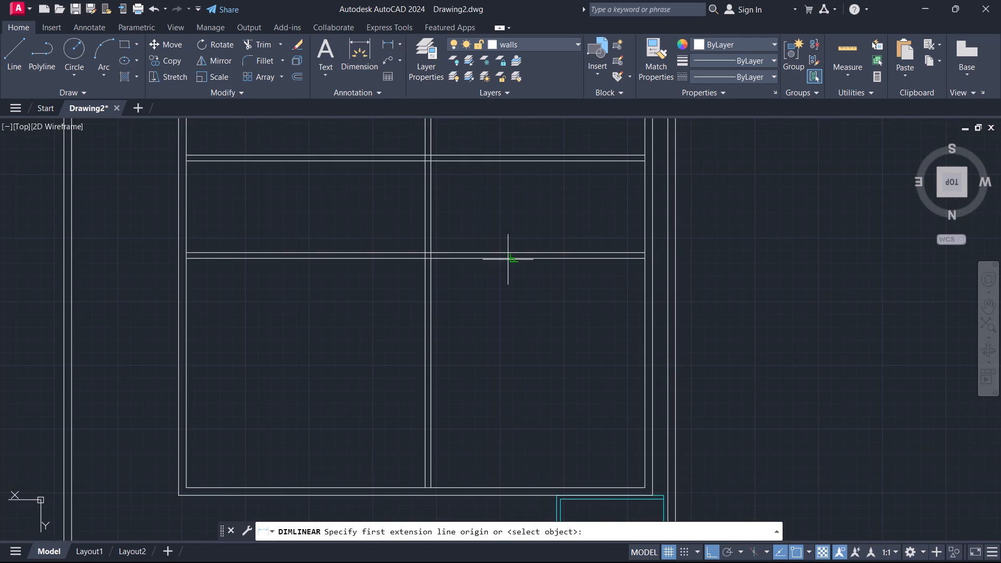
pyautogui.click(508, 260)
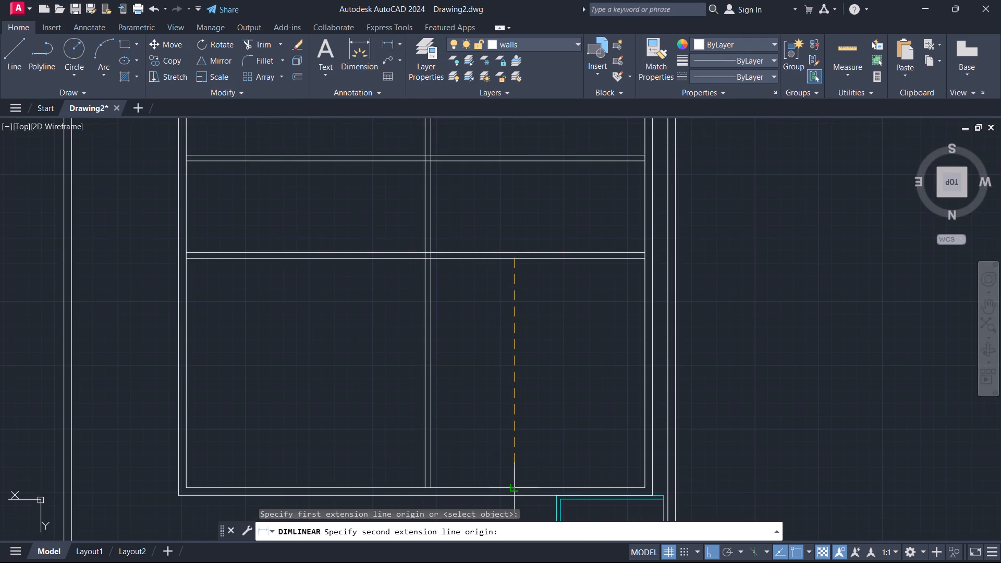
pyautogui.click(512, 486)
pyautogui.scroll(3, 534, 370)
pyautogui.scroll(-2, 538, 369)
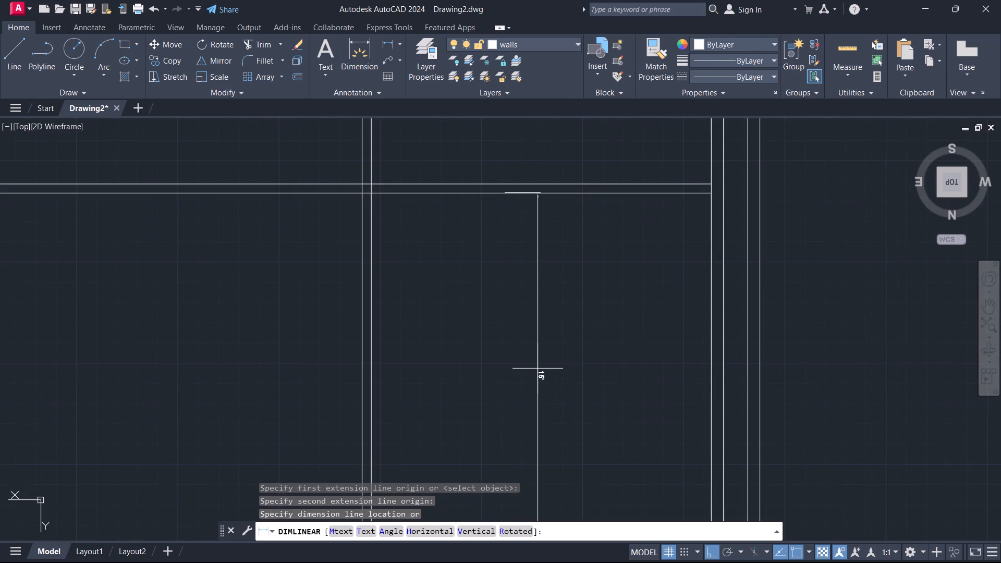
pyautogui.scroll(-1, 538, 369)
pyautogui.press('Escape')
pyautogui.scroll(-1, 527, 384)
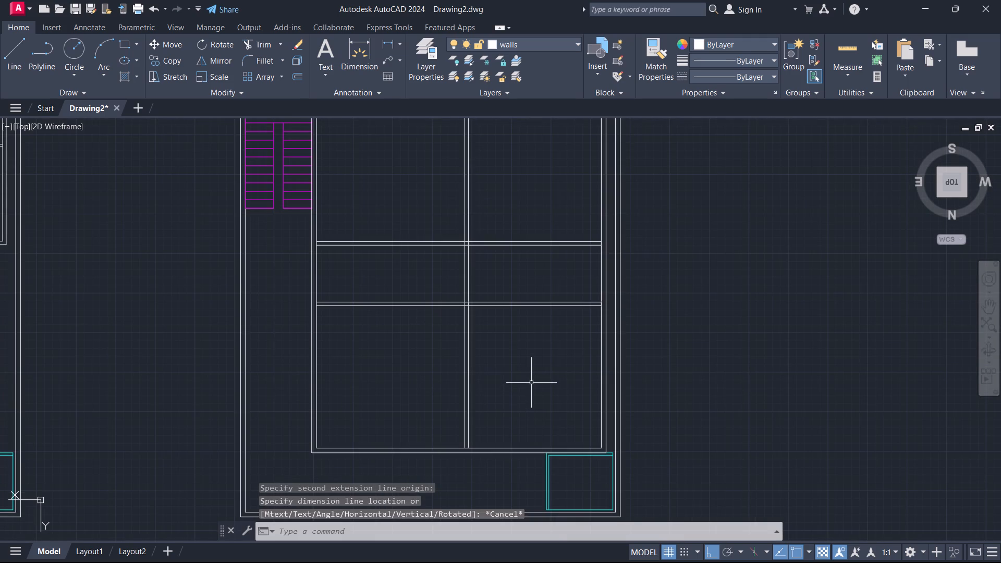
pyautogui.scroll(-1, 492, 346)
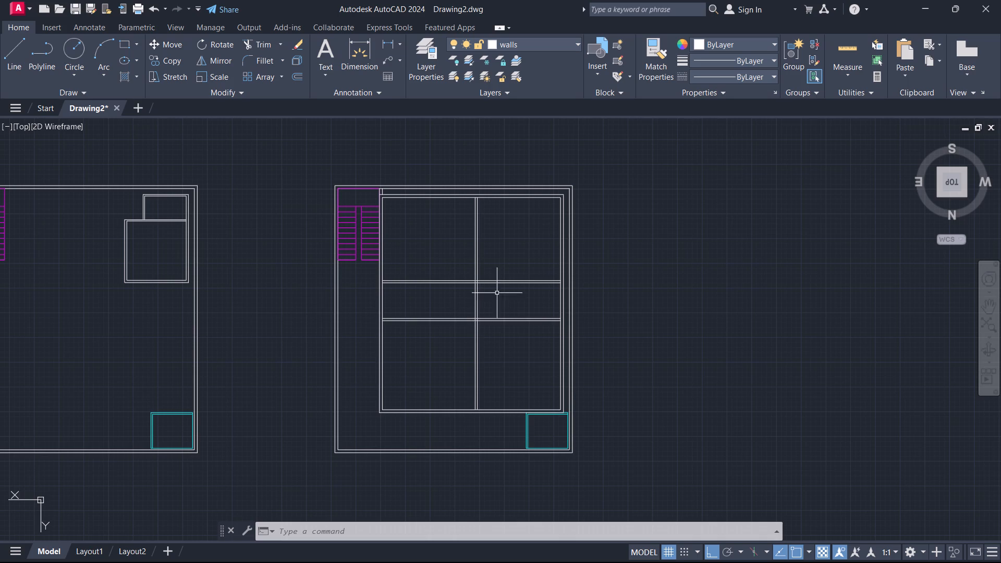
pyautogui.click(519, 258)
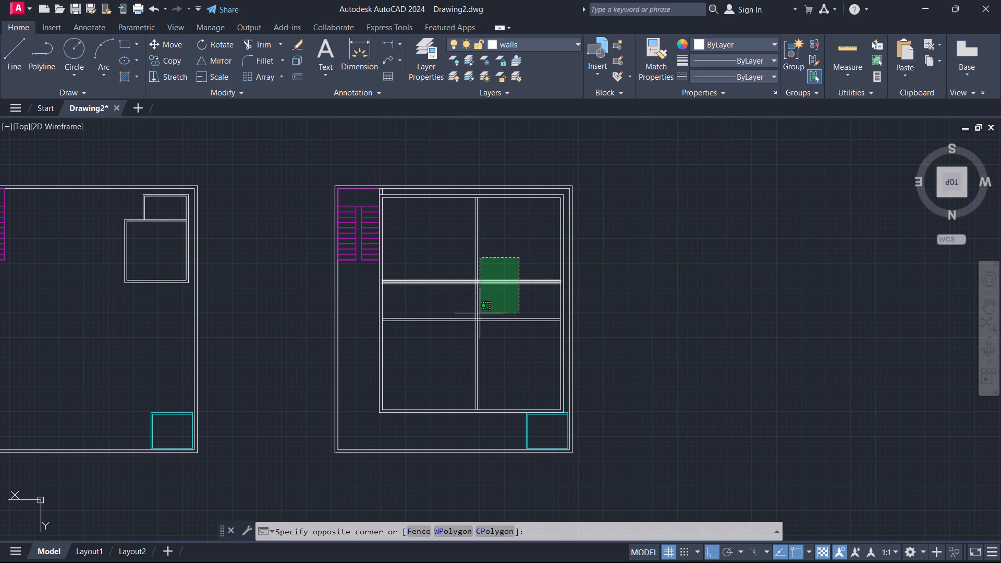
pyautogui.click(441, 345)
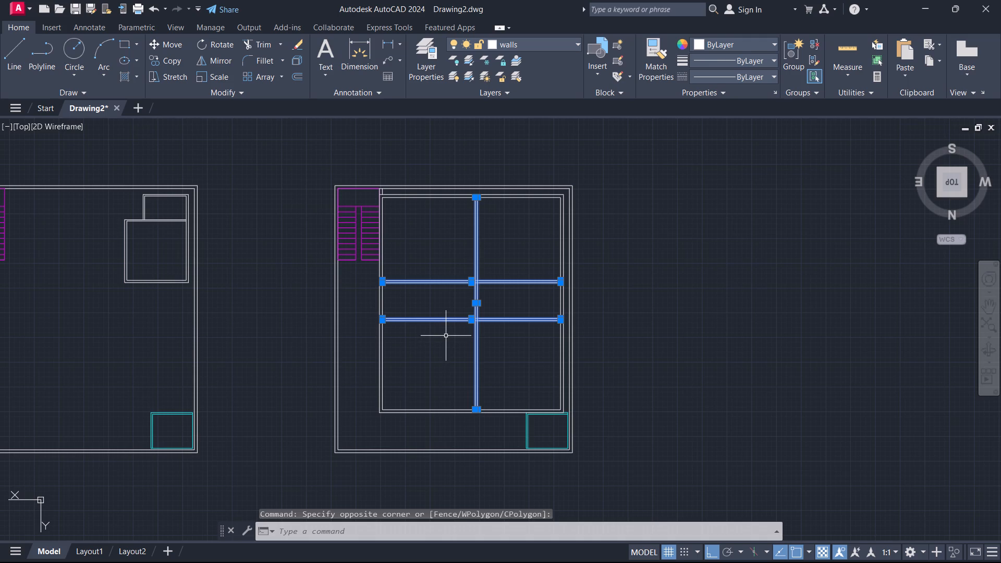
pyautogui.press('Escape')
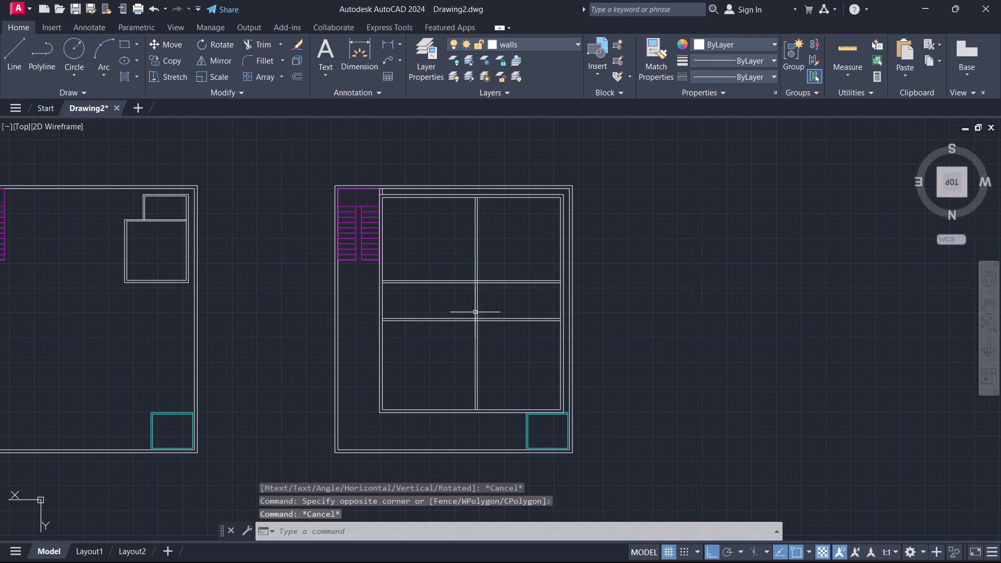
# Move both horizontal partition walls 1' downward together.
pyautogui.click(523, 271)
pyautogui.click(505, 338)
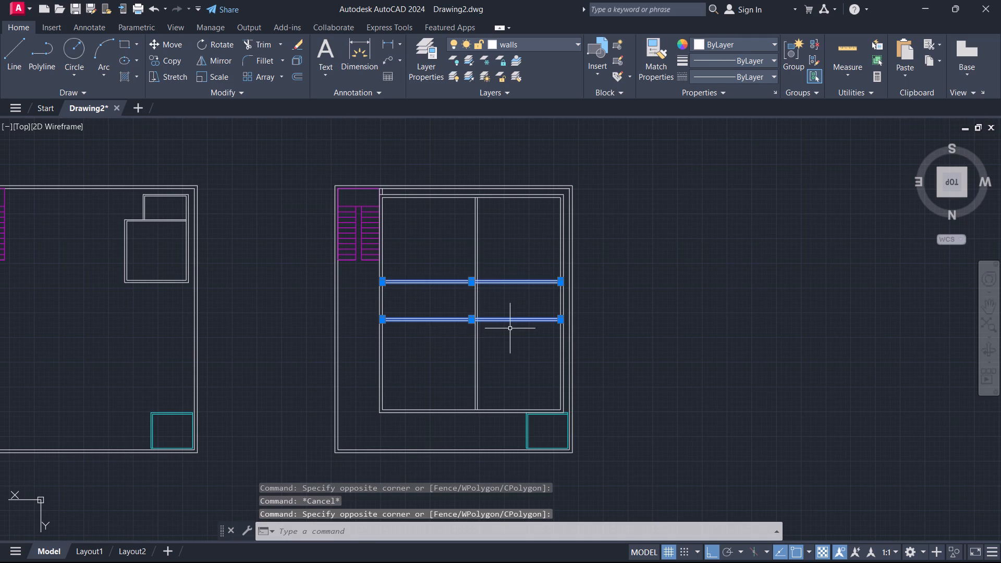
pyautogui.press('m')
pyautogui.press('Return')
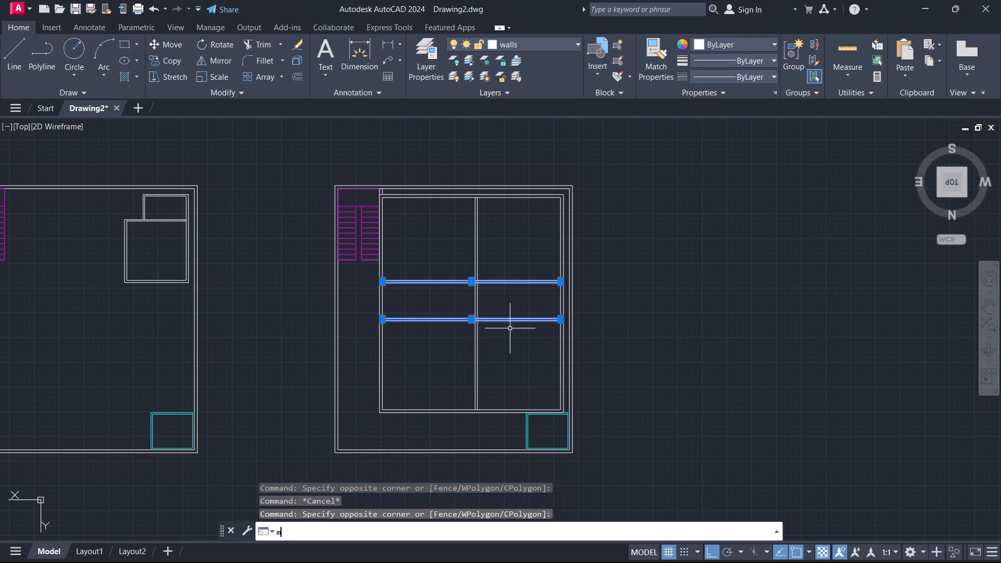
pyautogui.scroll(1, 560, 282)
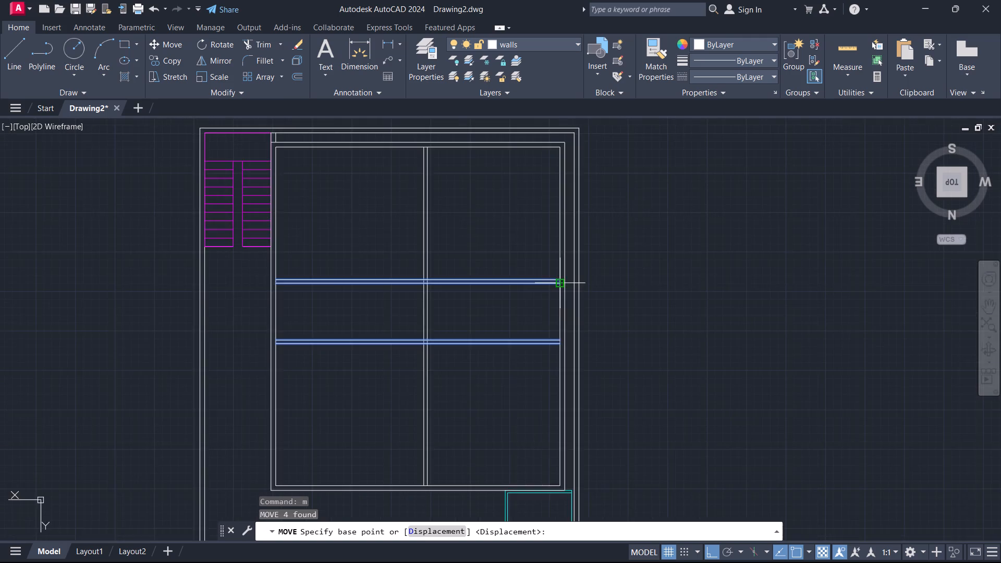
pyautogui.scroll(2, 560, 282)
pyautogui.click(562, 278)
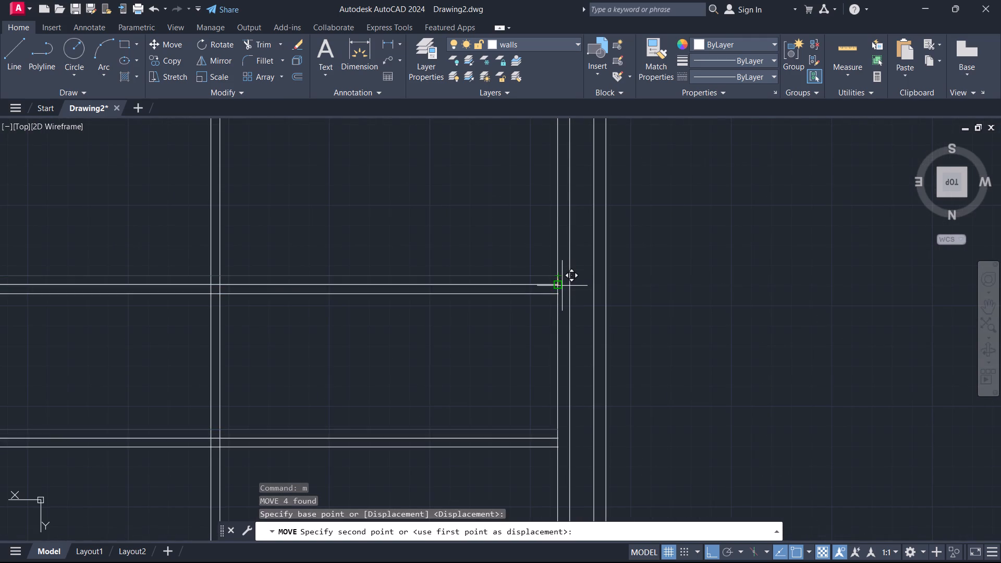
pyautogui.write("1'")
pyautogui.press('Return')
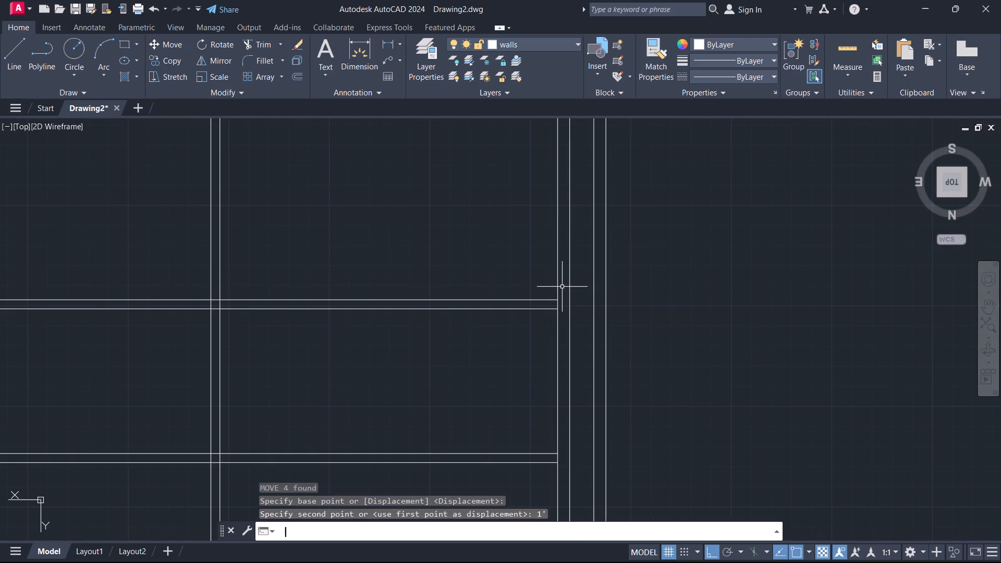
pyautogui.press('Escape')
# Move both horizontal partition walls 5" upward together.
pyautogui.scroll(-2, 633, 251)
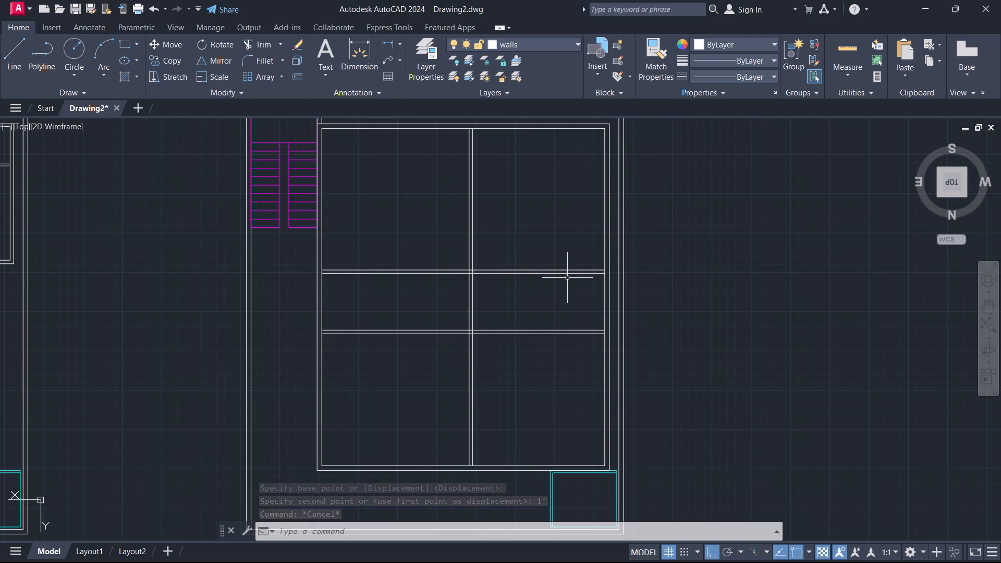
pyautogui.click(527, 242)
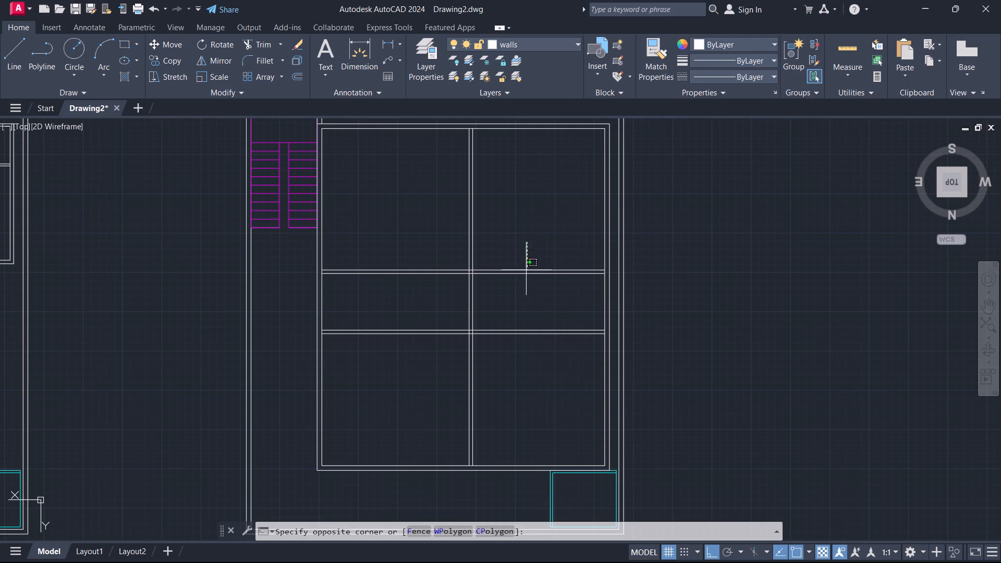
pyautogui.click(528, 362)
pyautogui.click(544, 251)
pyautogui.click(503, 361)
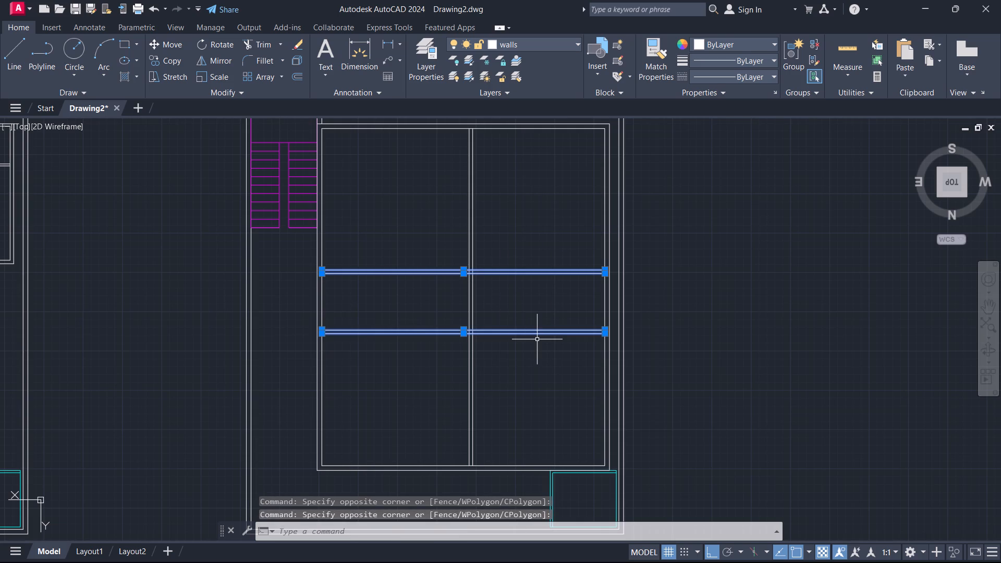
pyautogui.press('m')
pyautogui.press('Return')
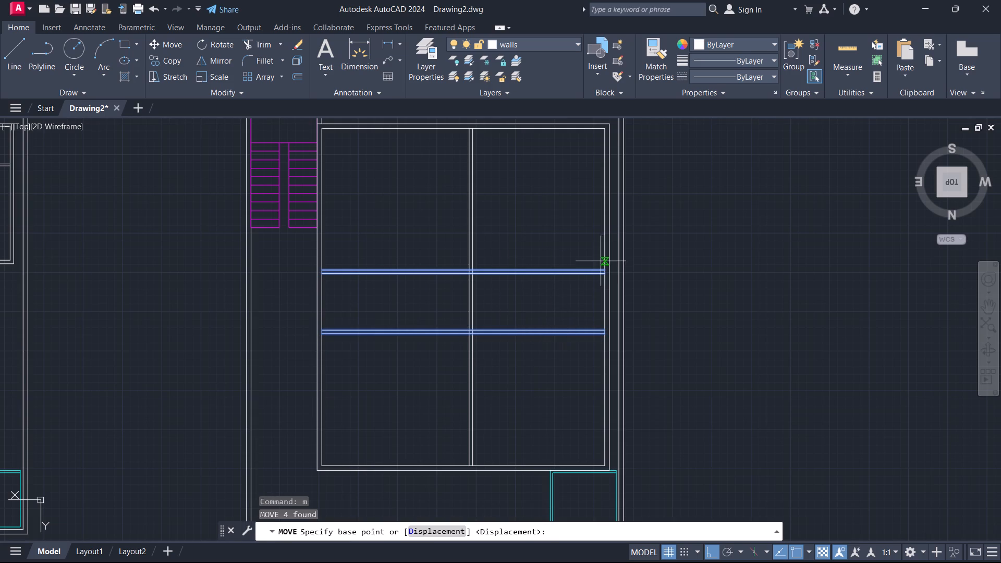
pyautogui.scroll(2, 601, 261)
pyautogui.click(613, 282)
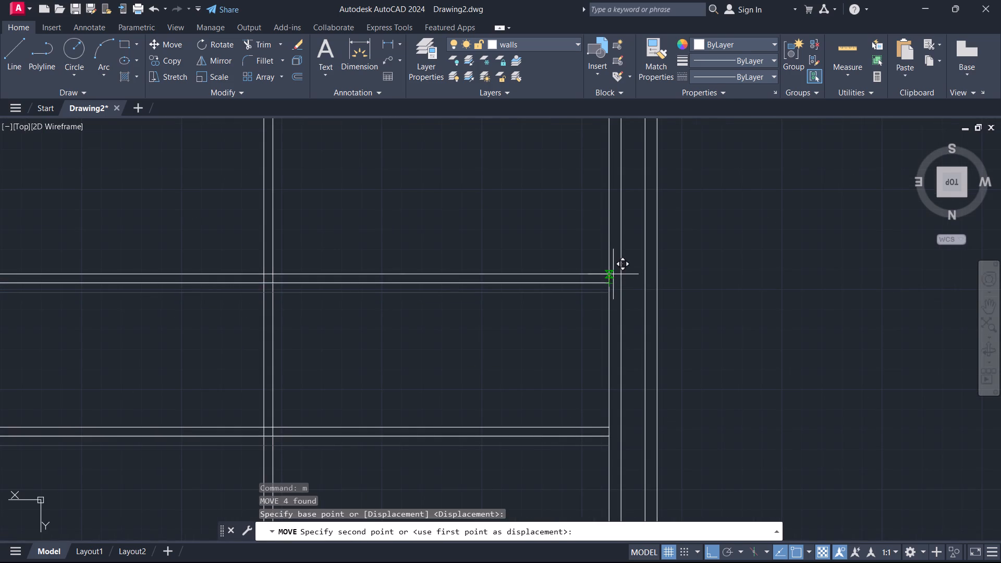
pyautogui.write('5"')
pyautogui.press('Return')
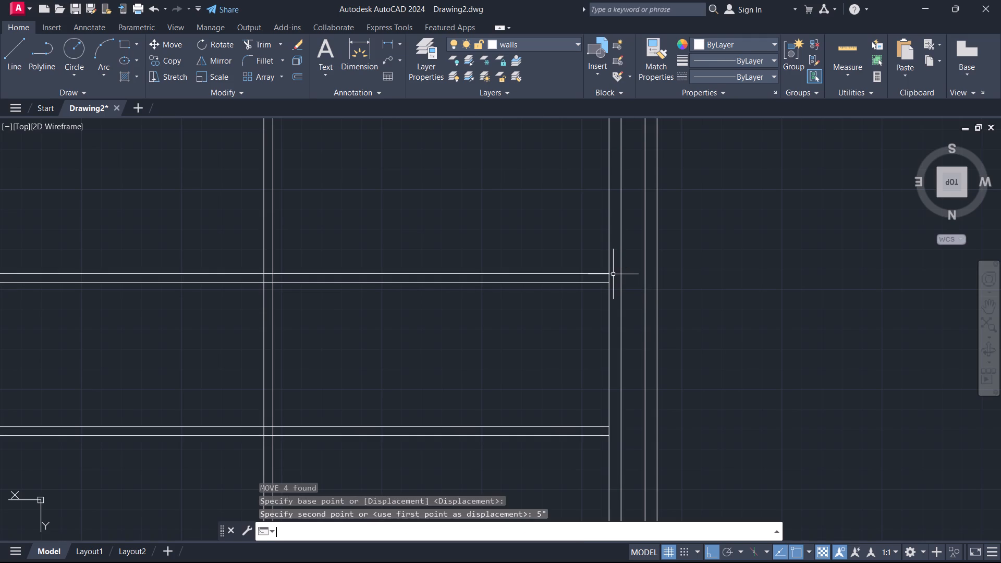
# Measure the lower right room's length from the lower horizontal partition to the bottom inner wall with a linear dimension.
pyautogui.scroll(-2, 522, 334)
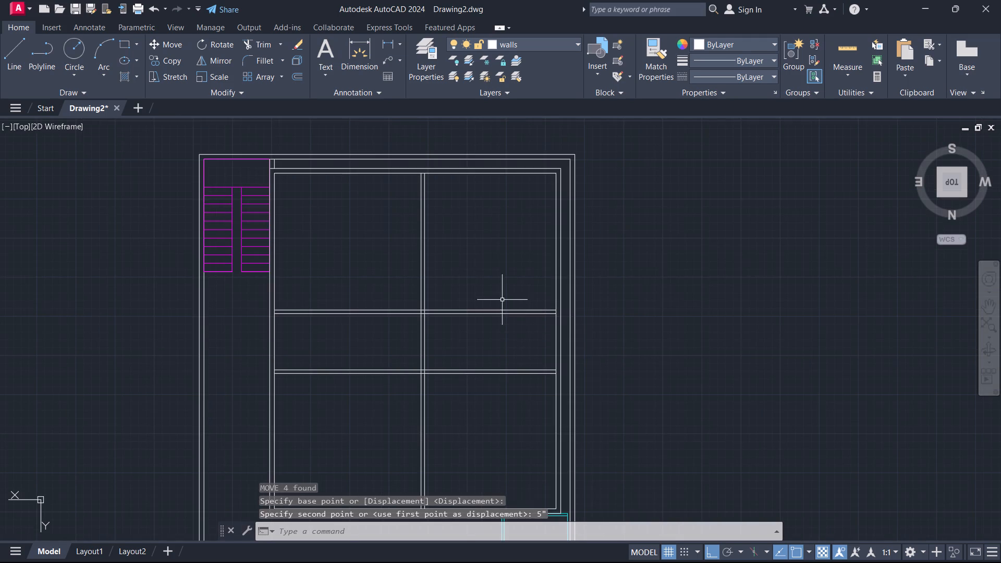
pyautogui.click(385, 44)
pyautogui.moveTo(475, 411); pyautogui.dragTo(472, 302, button='middle')
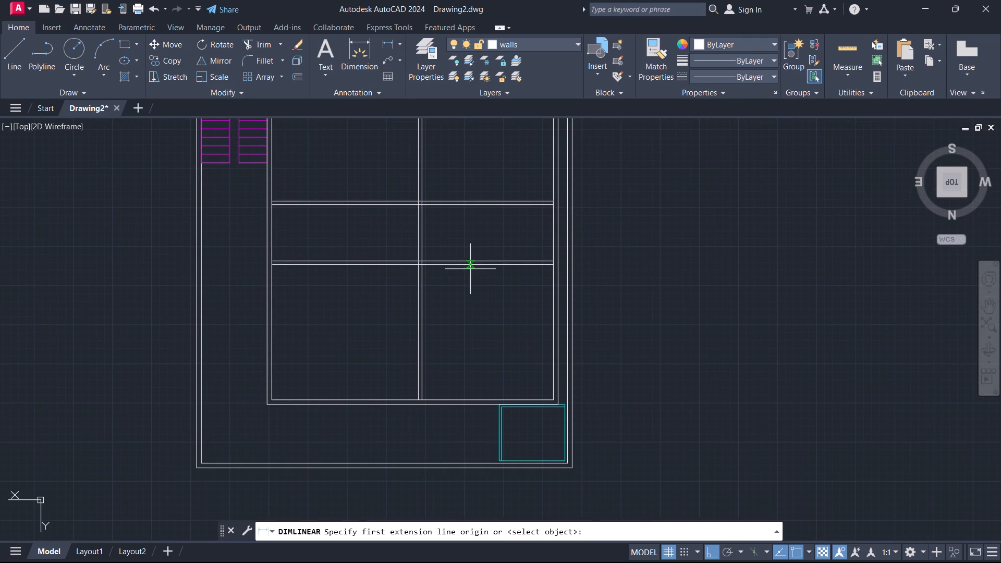
pyautogui.click(470, 265)
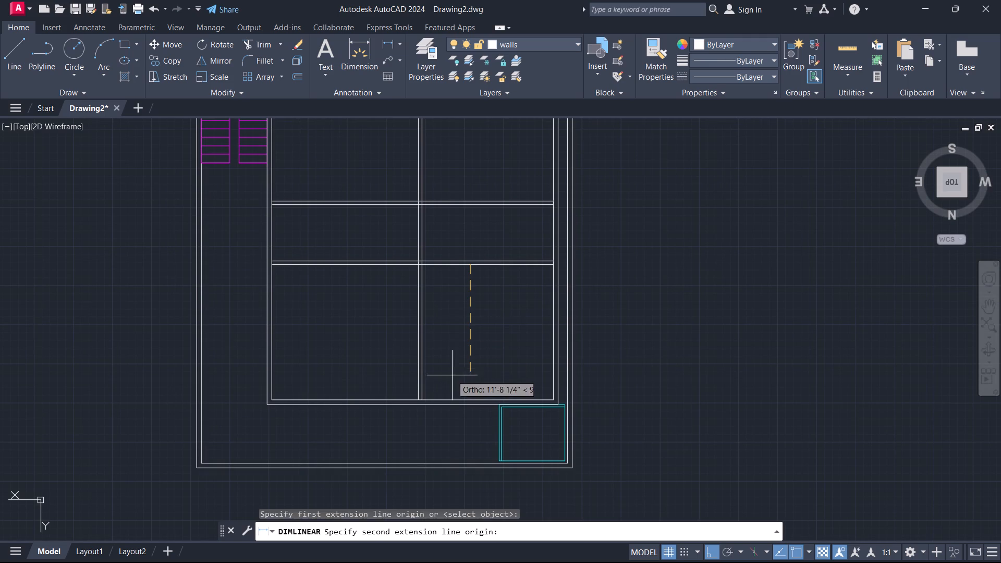
pyautogui.click(472, 400)
pyautogui.scroll(3, 483, 322)
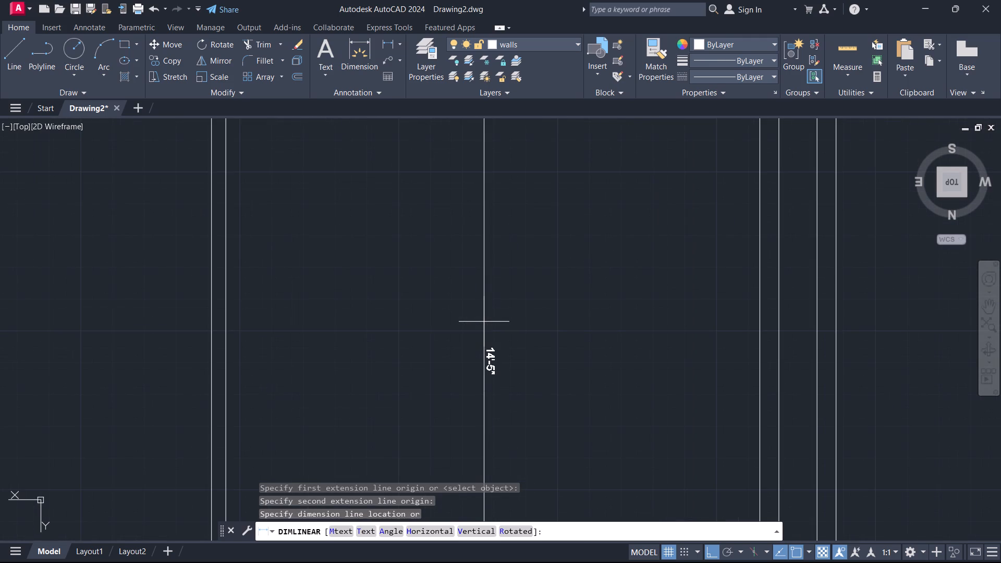
pyautogui.press('Escape')
# Trim away both horizontal partitions on the staircase side of the vertical partition, leaving that side open.
pyautogui.scroll(-3, 491, 319)
pyautogui.moveTo(492, 317); pyautogui.dragTo(553, 379, button='middle')
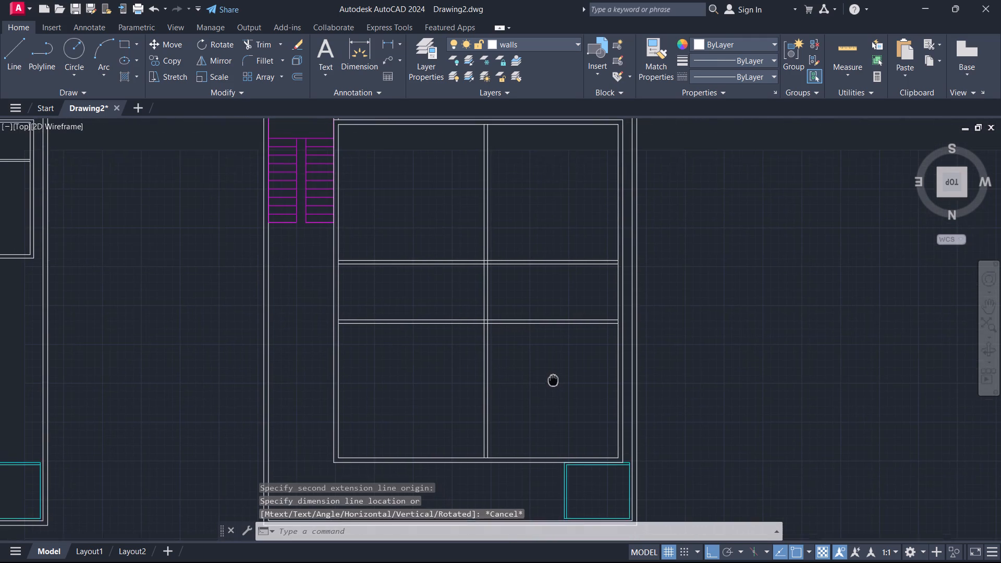
pyautogui.moveTo(553, 379); pyautogui.dragTo(553, 381, button='middle')
pyautogui.moveTo(434, 361); pyautogui.dragTo(449, 428, button='middle')
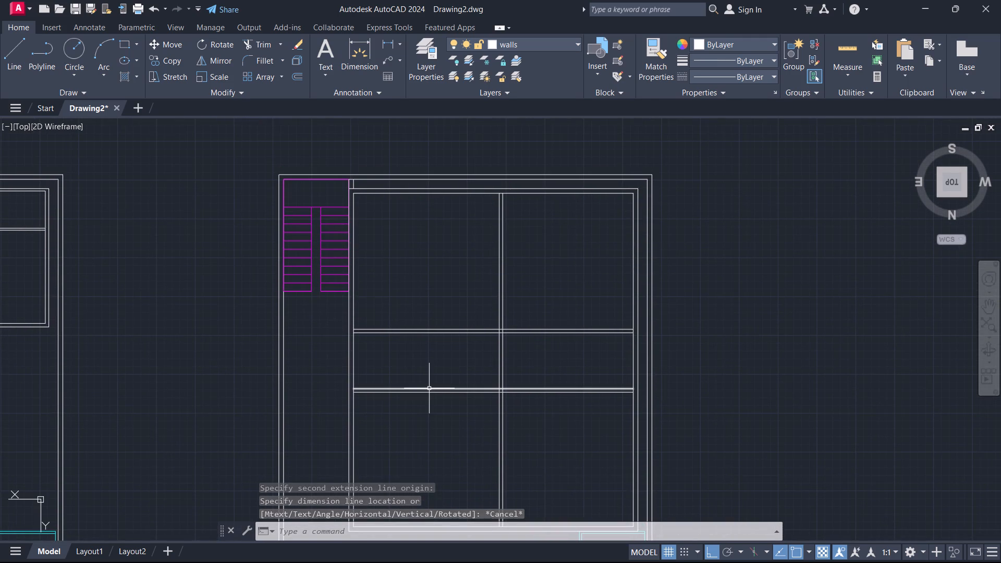
pyautogui.write('tr')
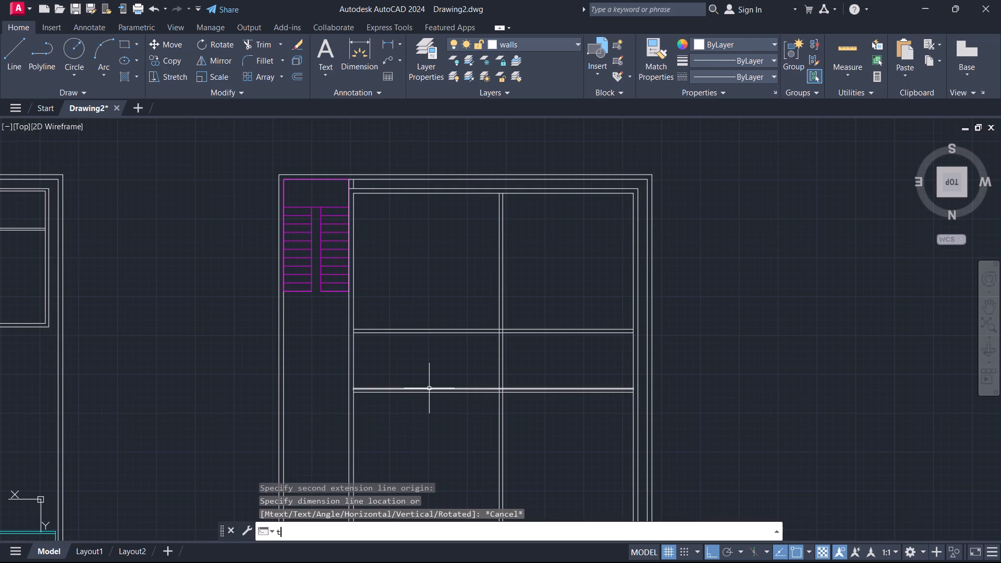
pyautogui.press('Return')
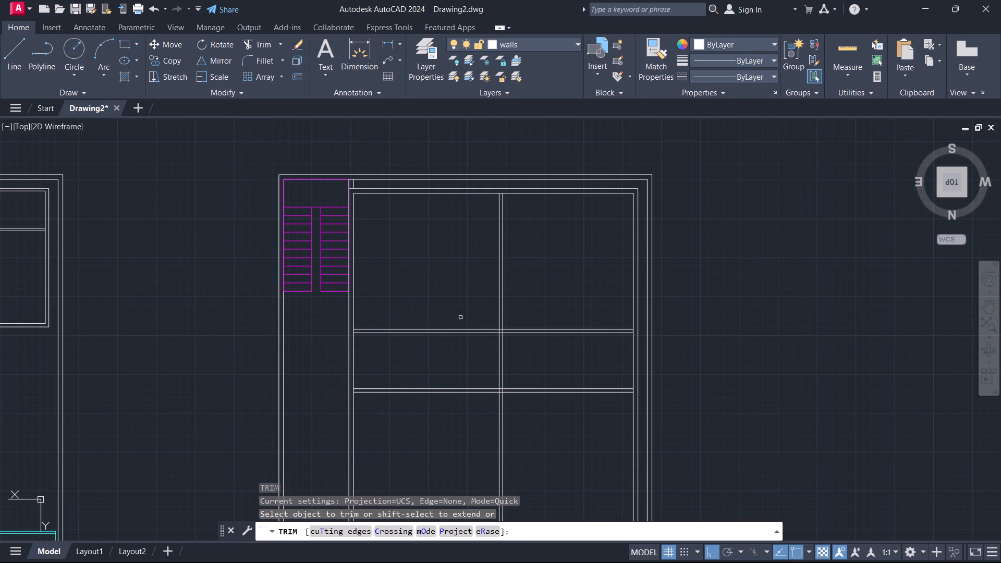
pyautogui.moveTo(460, 316); pyautogui.dragTo(432, 424)
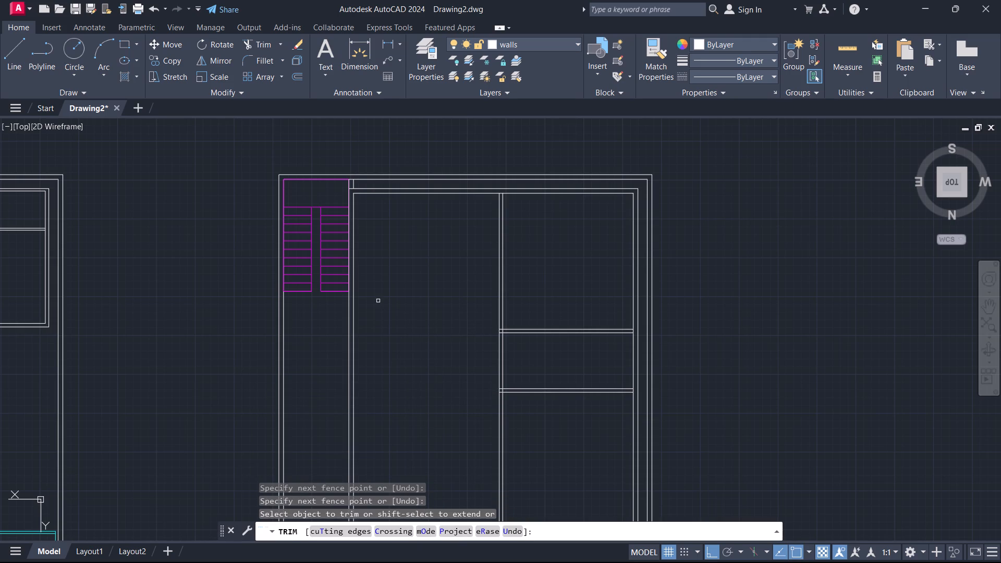
pyautogui.press('Escape')
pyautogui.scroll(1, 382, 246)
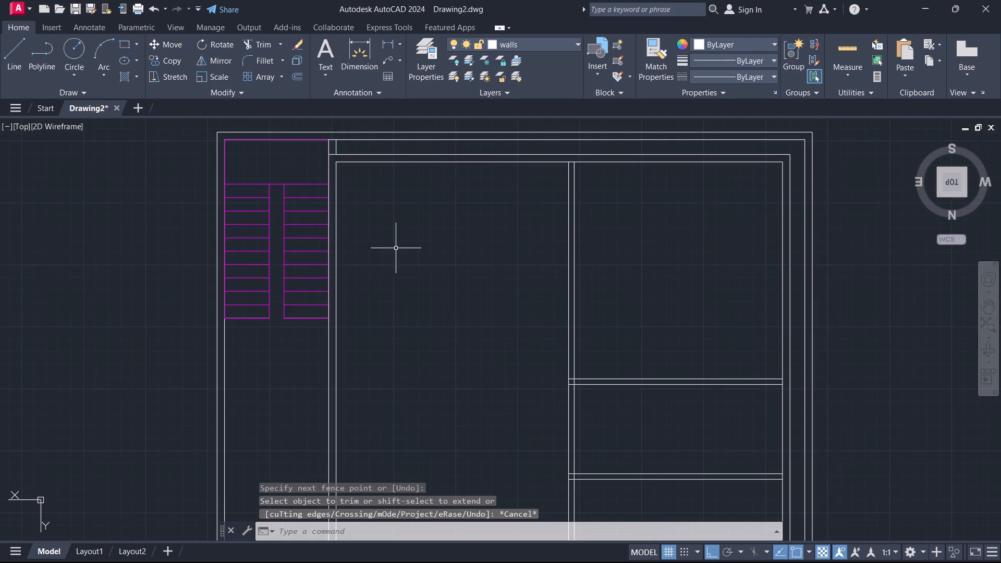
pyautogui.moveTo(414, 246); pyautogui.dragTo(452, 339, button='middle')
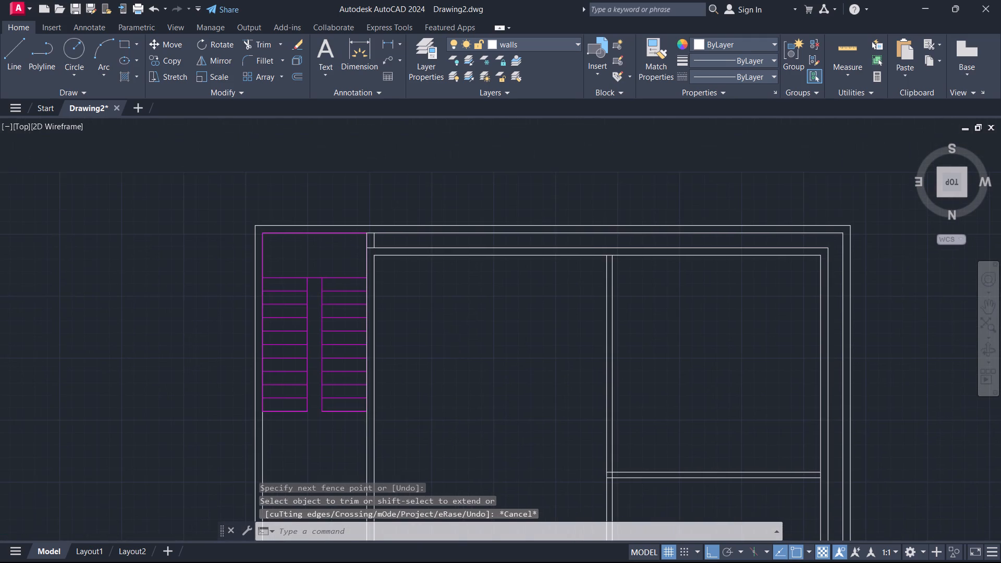
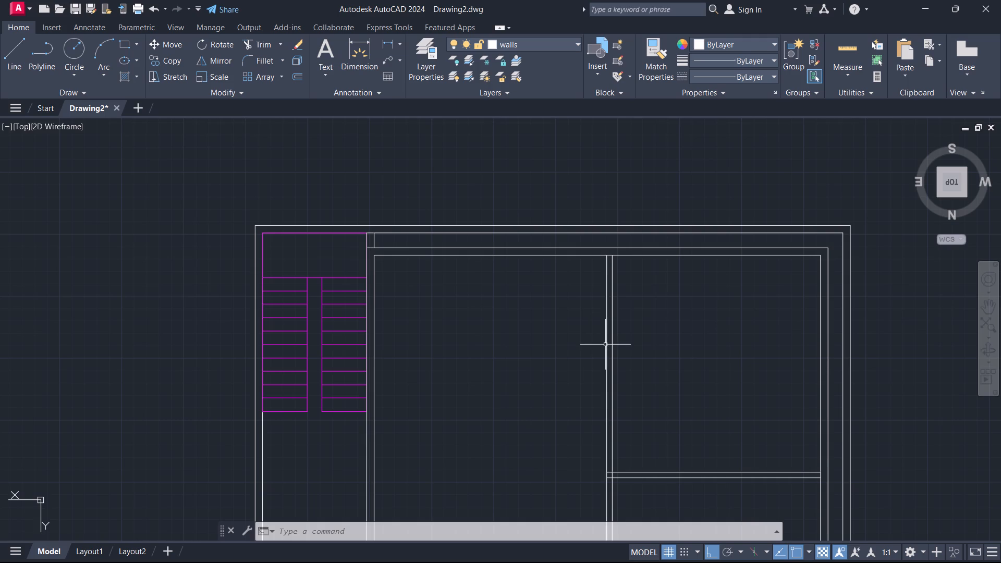
# Offset the stair-side line of the long vertical partition wall 4' toward the staircase.
pyautogui.press('o')
pyautogui.press('Return')
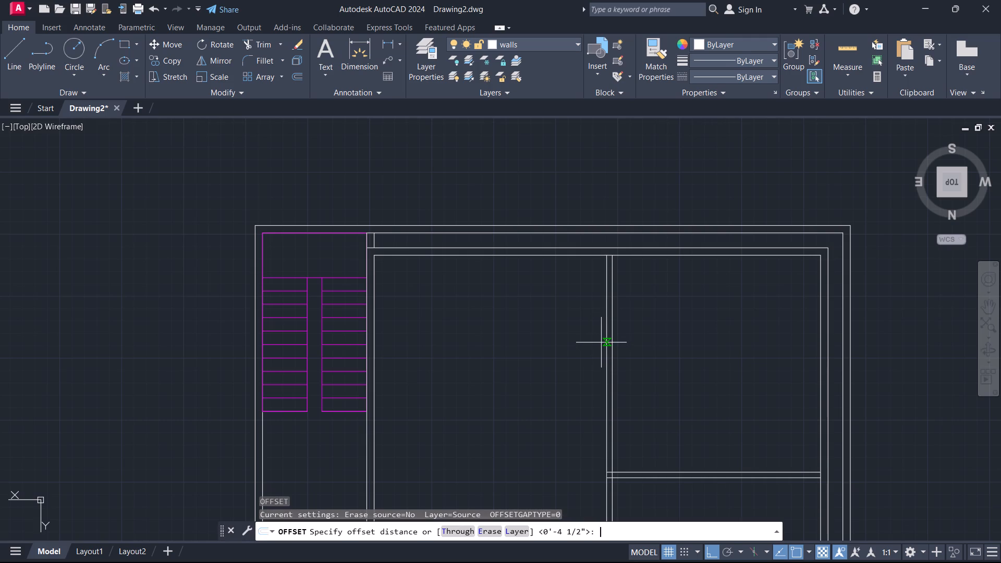
pyautogui.click(605, 344)
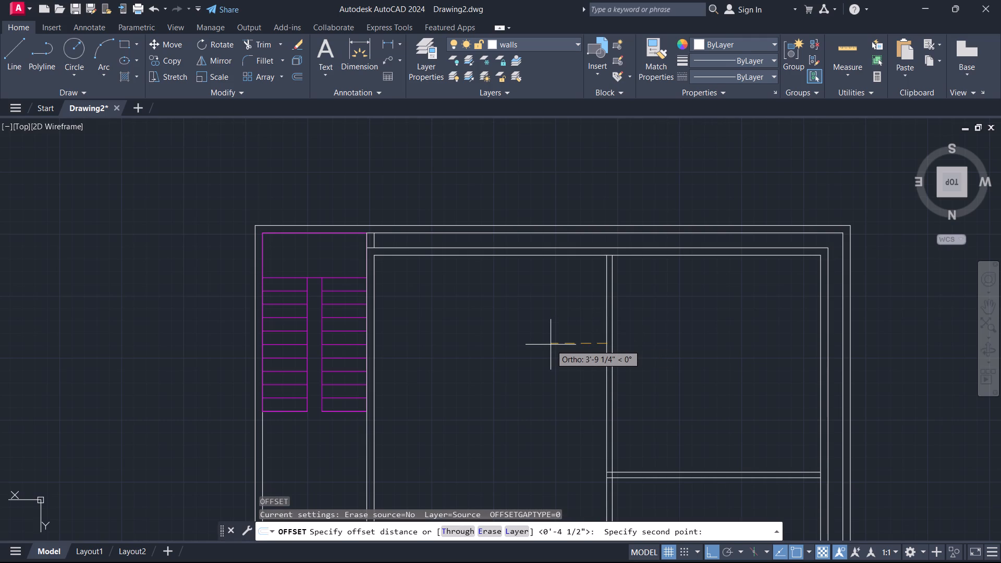
pyautogui.press('4')
pyautogui.press("'")
pyautogui.press('Return')
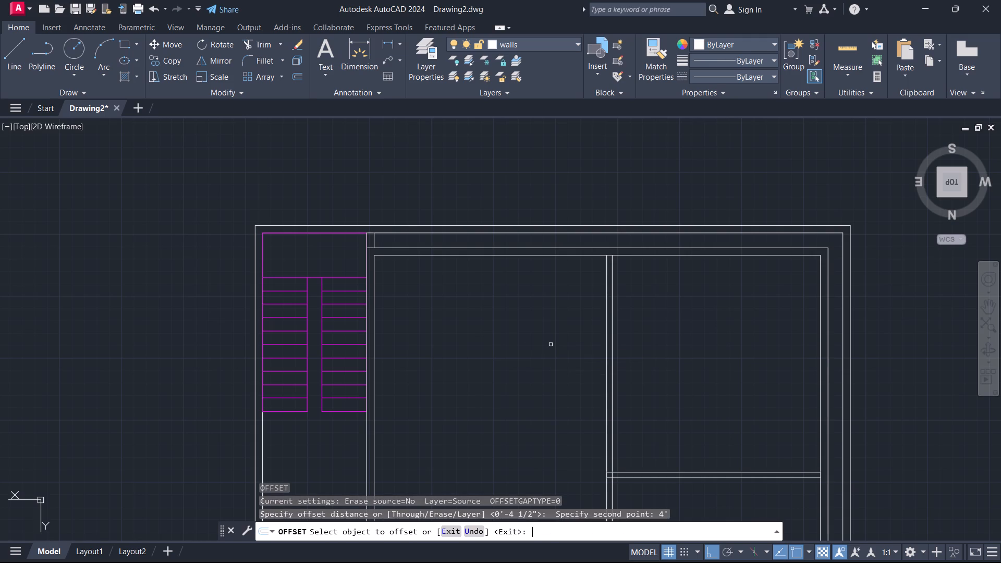
pyautogui.click(606, 346)
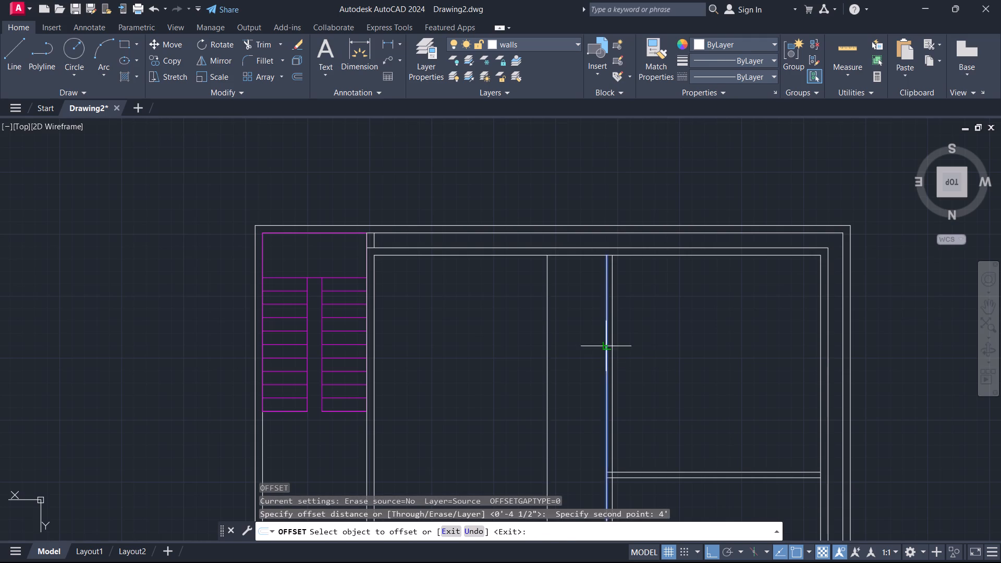
pyautogui.click(512, 352)
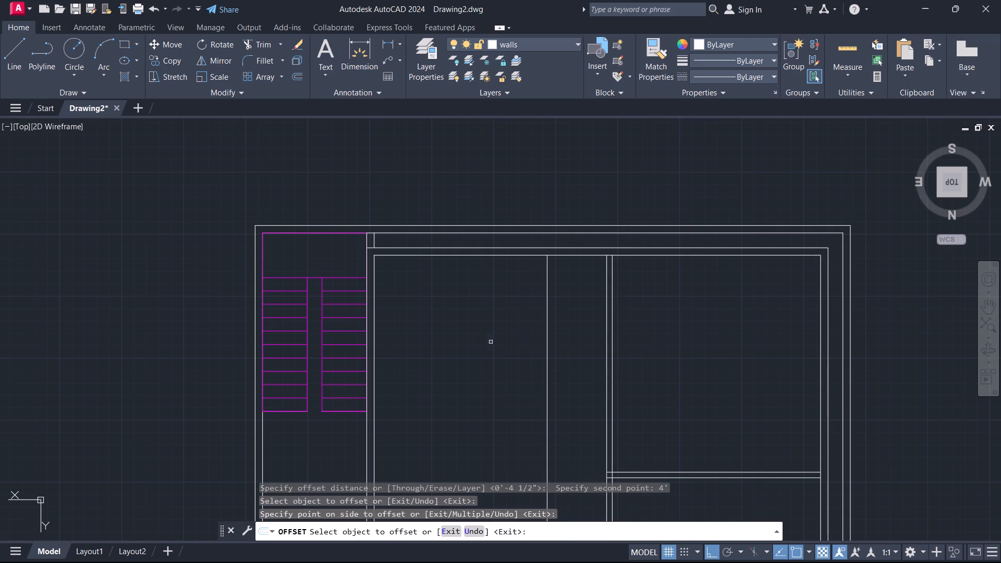
pyautogui.press('space')
# Offset the new vertical line 4.5" toward the staircase to form a second long partition wall.
pyautogui.press('space')
pyautogui.click(547, 347)
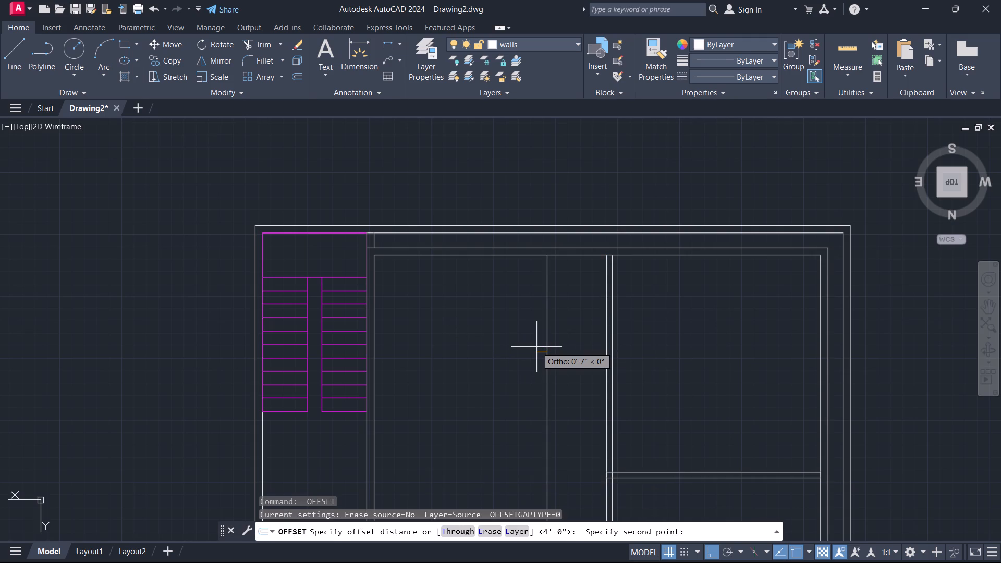
pyautogui.write('4.5"')
pyautogui.press('Return')
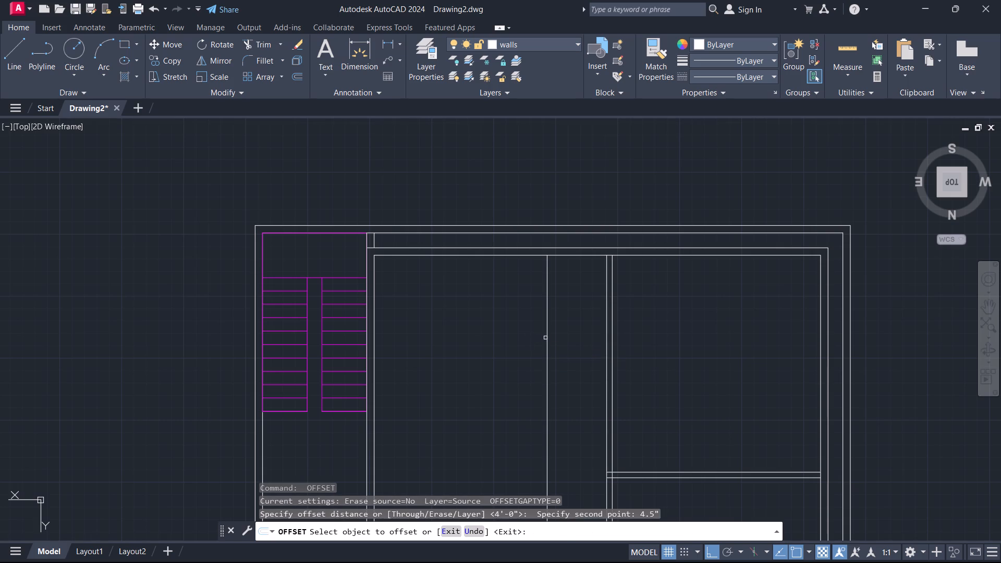
pyautogui.click(546, 338)
pyautogui.click(507, 340)
pyautogui.press('Escape')
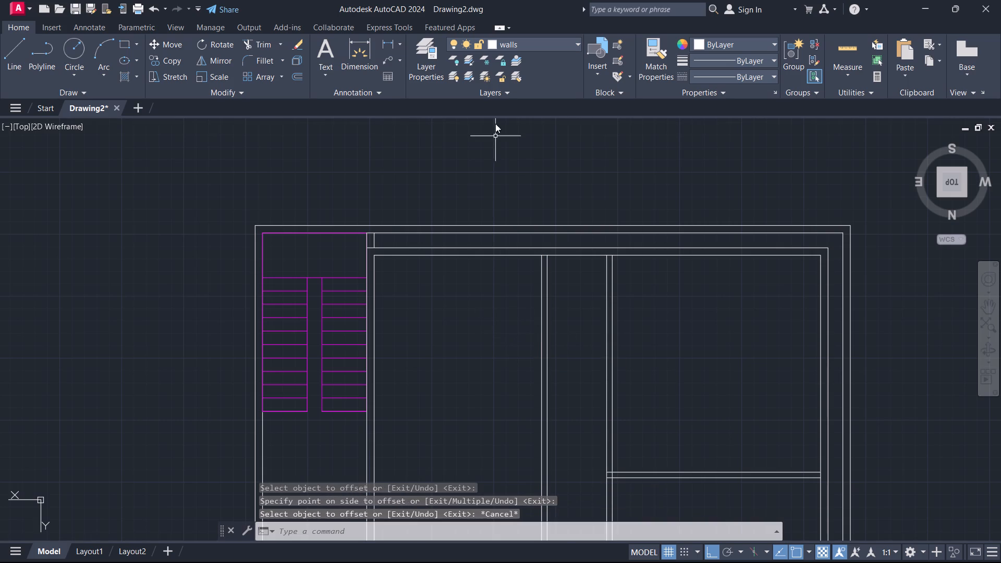
# Measure the horizontal distance from the wall beside the staircase to the new partition with a linear dimension.
pyautogui.click(384, 41)
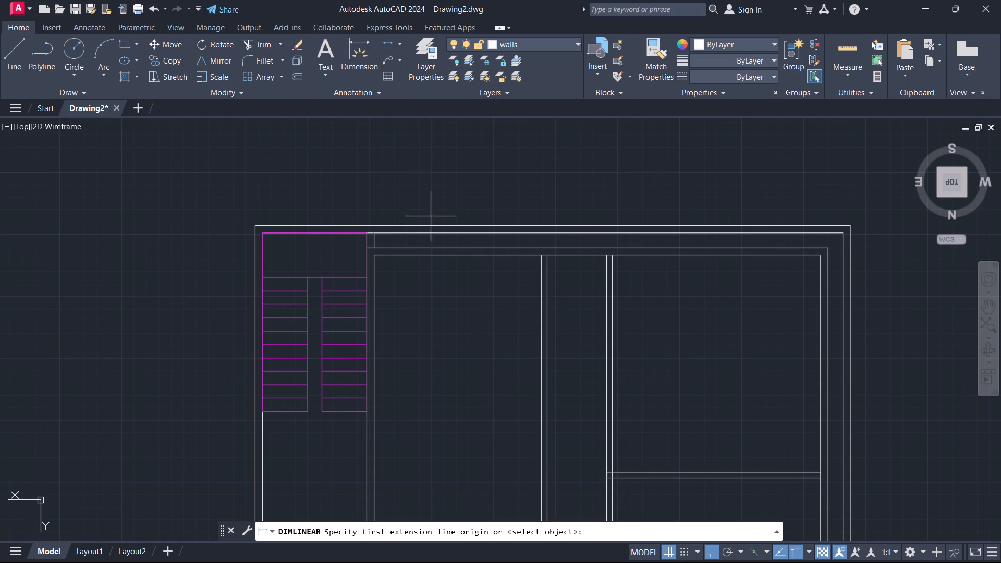
pyautogui.moveTo(373, 287); pyautogui.dragTo(380, 290)
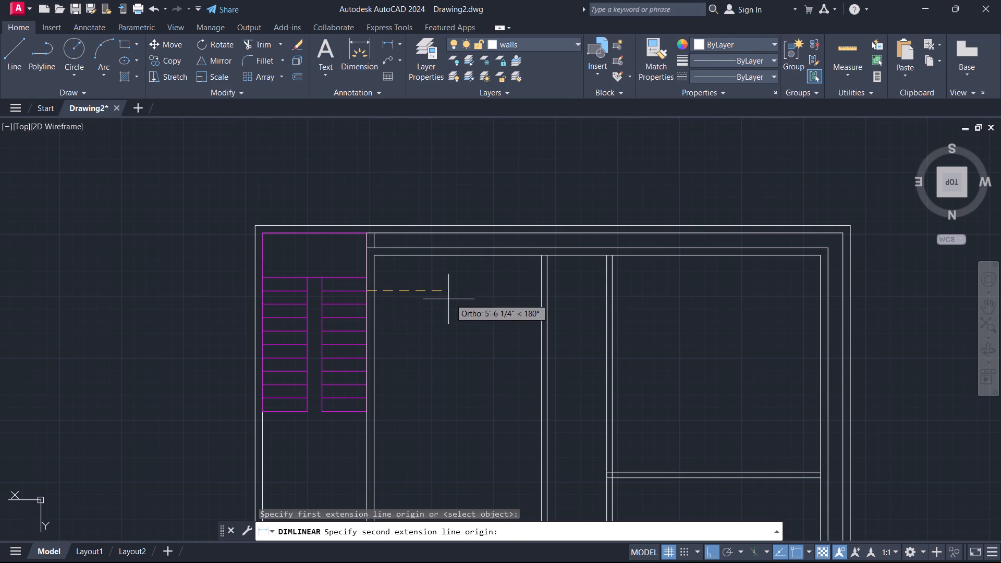
pyautogui.click(542, 293)
pyautogui.scroll(2, 458, 313)
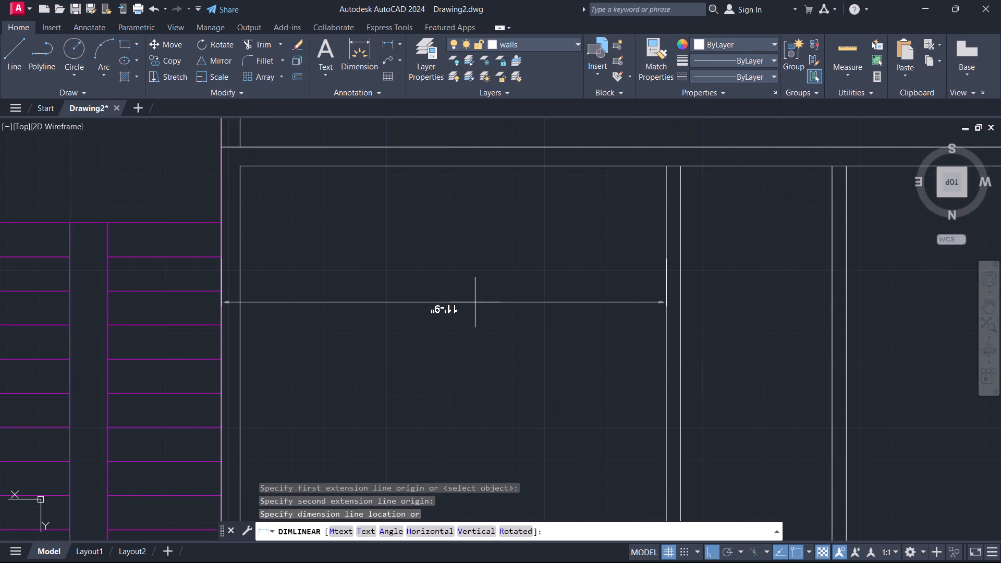
pyautogui.press('Escape')
pyautogui.scroll(-2, 473, 298)
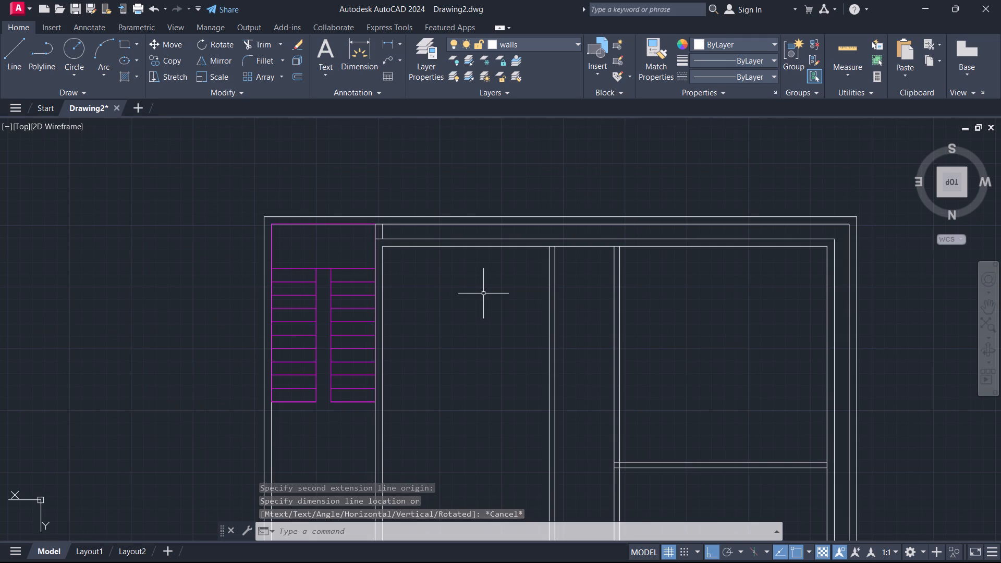
# Move both lines of the new partition wall 2' toward the staircase.
pyautogui.click(566, 312)
pyautogui.click(532, 326)
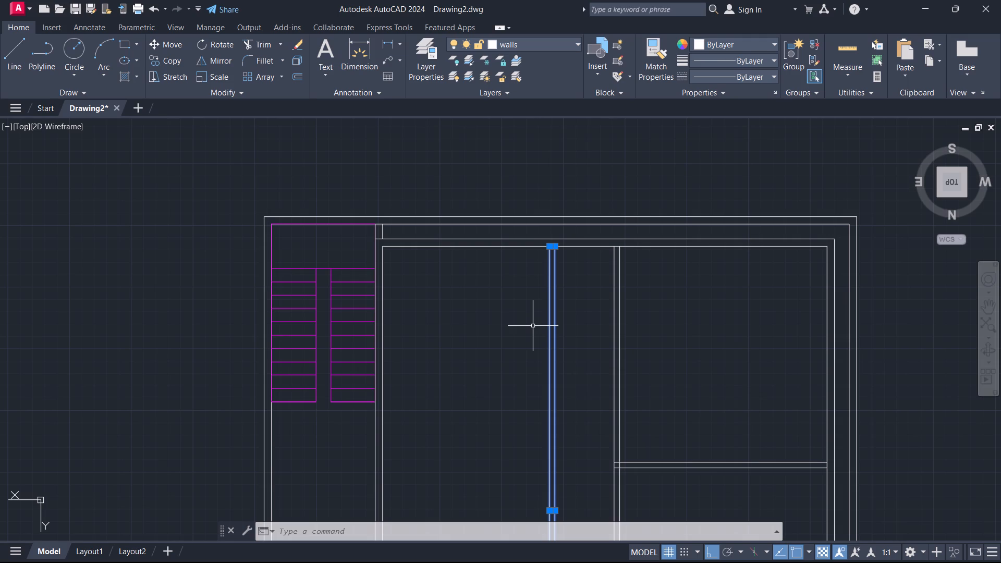
pyautogui.press('m')
pyautogui.press('Return')
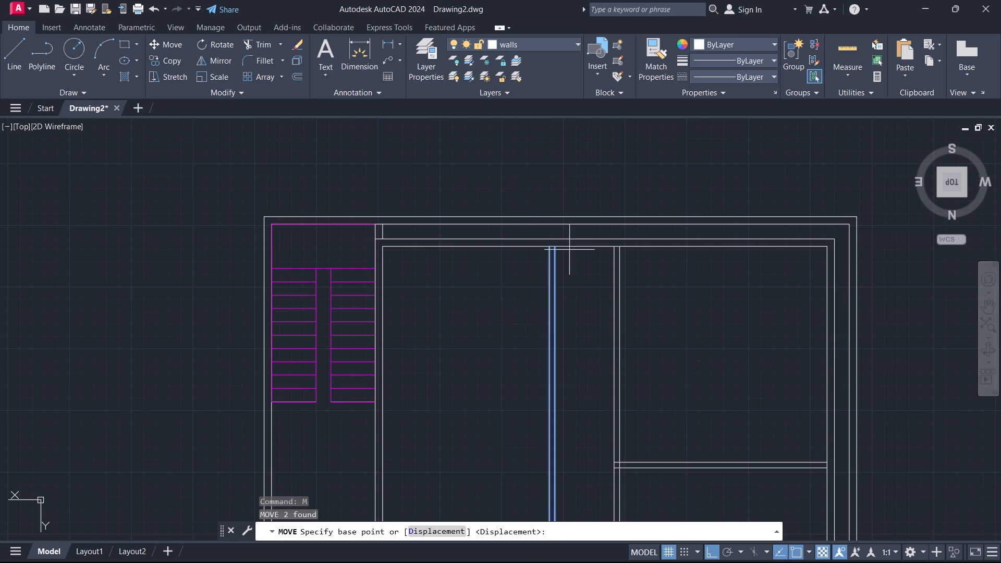
pyautogui.scroll(2, 571, 254)
pyautogui.click(515, 230)
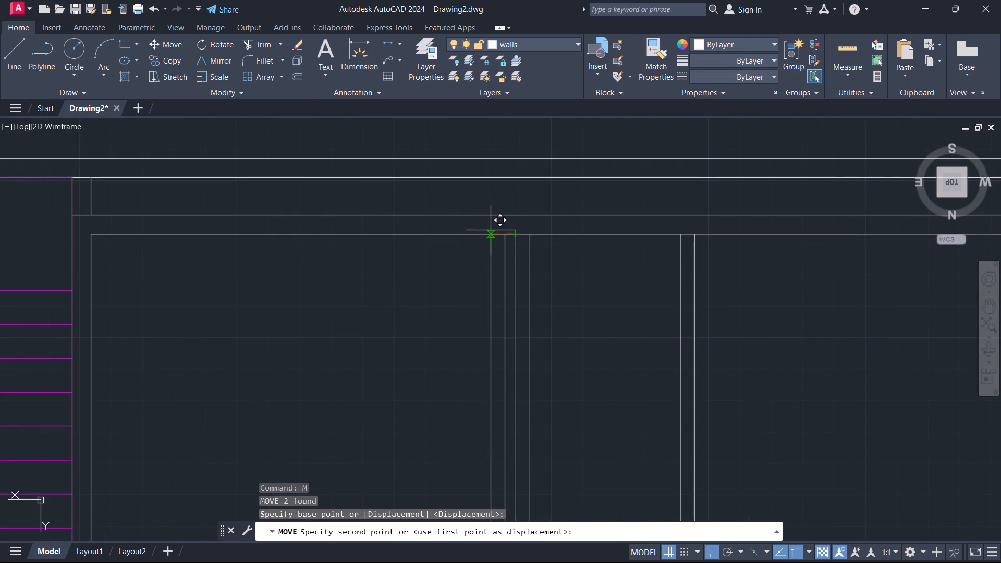
pyautogui.write("2'")
pyautogui.press('Return')
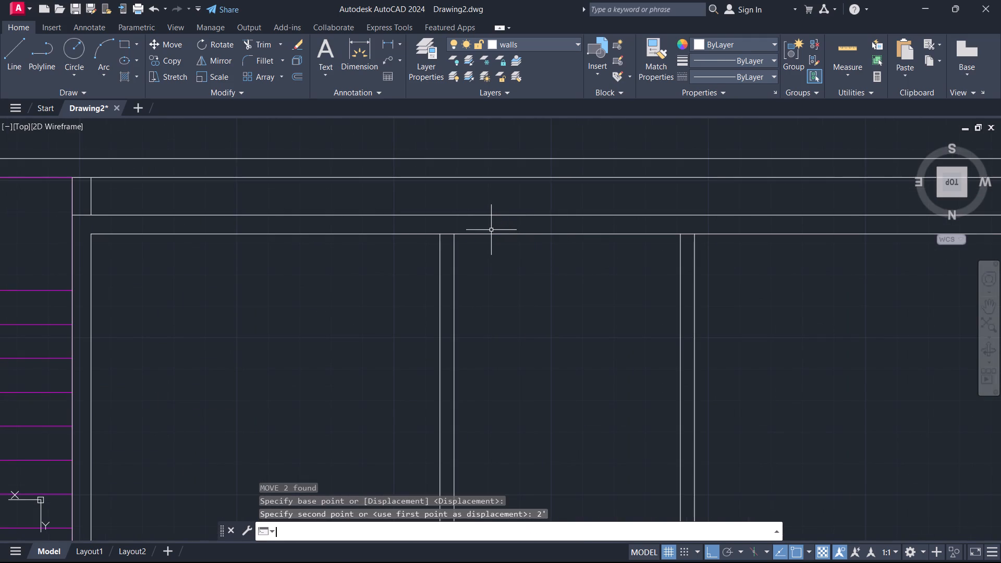
# Measure the clear width between the stair-side wall's inner face and the moved partition with a linear dimension.
pyautogui.scroll(-1, 483, 258)
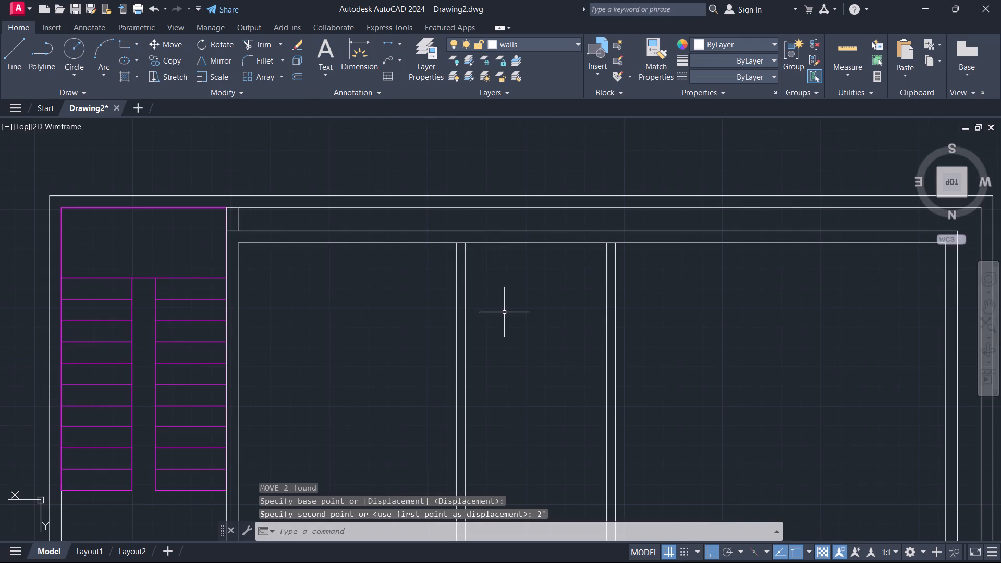
pyautogui.scroll(-1, 504, 313)
pyautogui.moveTo(503, 347); pyautogui.dragTo(575, 320, button='middle')
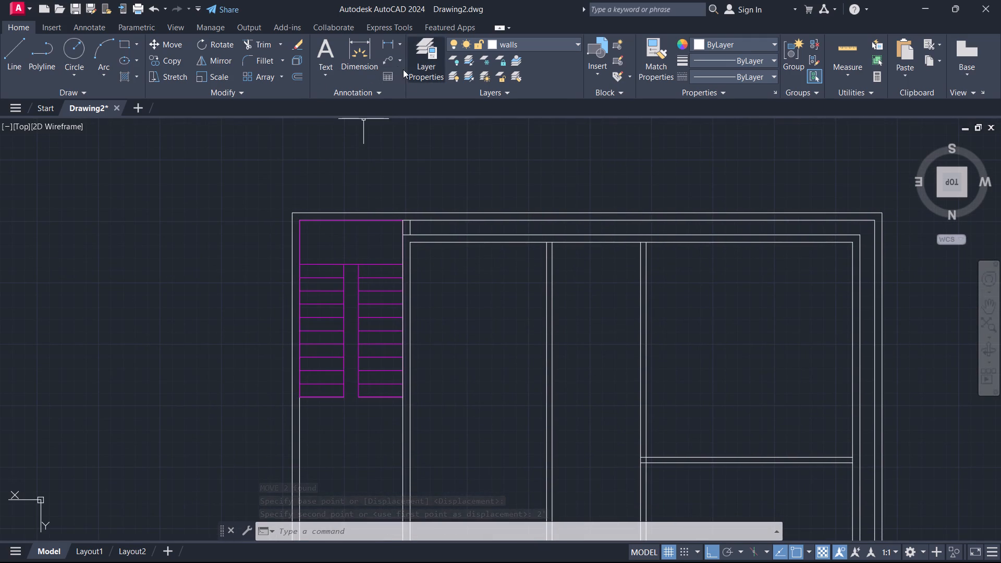
pyautogui.click(391, 44)
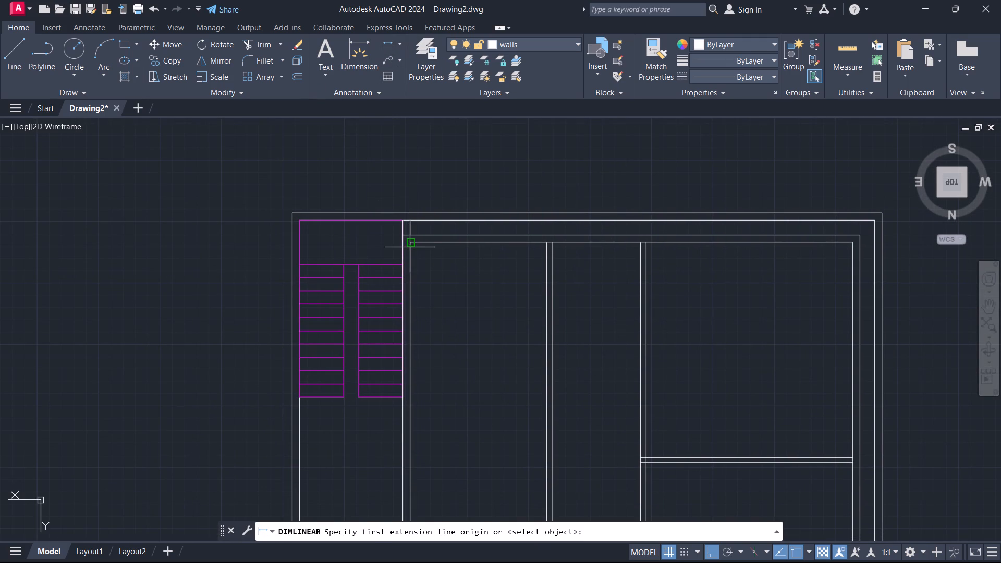
pyautogui.click(410, 241)
pyautogui.click(543, 244)
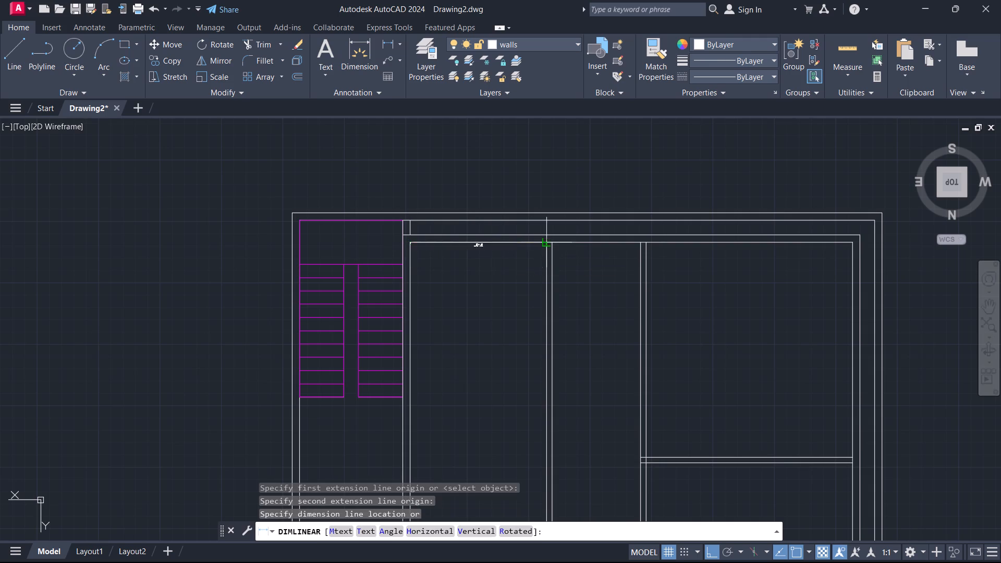
pyautogui.scroll(4, 470, 283)
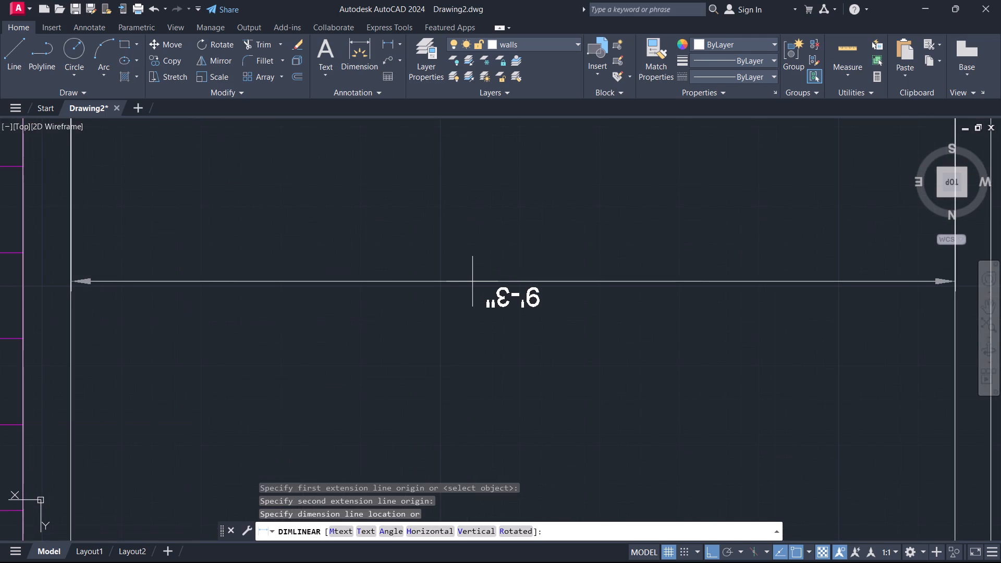
pyautogui.press('Escape')
pyautogui.scroll(-4, 468, 265)
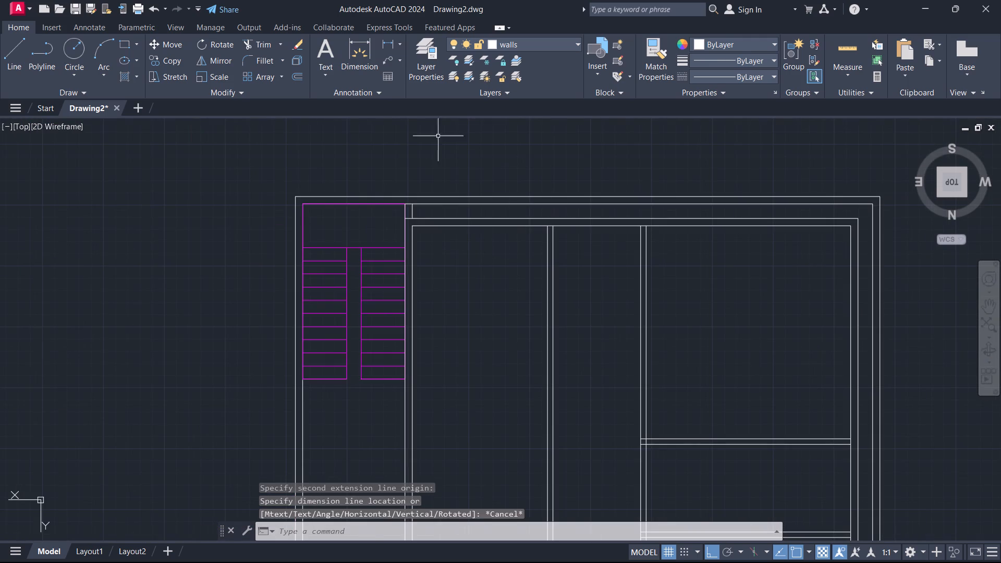
# Measure the clear width of the passage between the two long vertical partitions with a linear dimension.
pyautogui.click(388, 41)
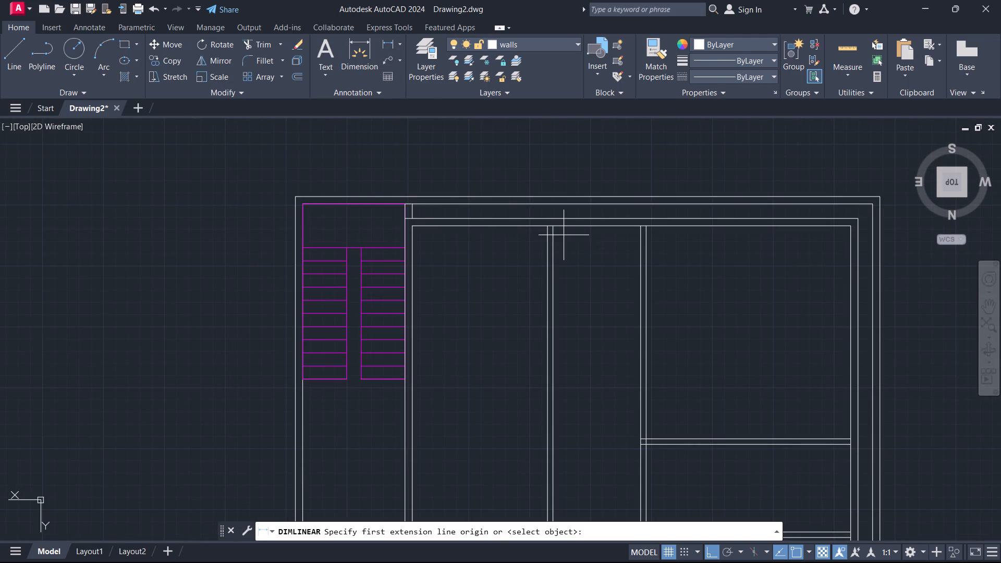
pyautogui.click(554, 227)
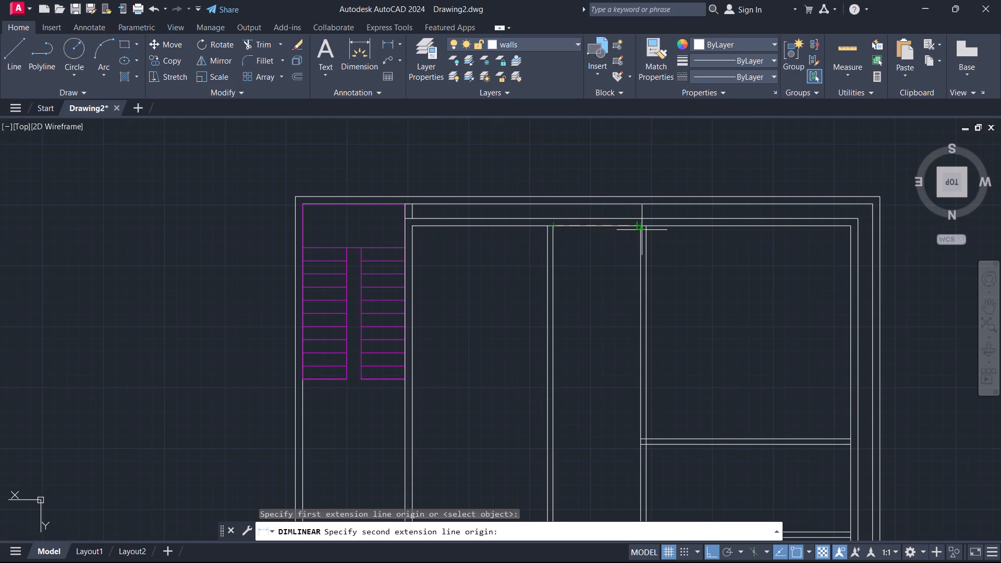
pyautogui.click(641, 229)
pyautogui.scroll(4, 584, 273)
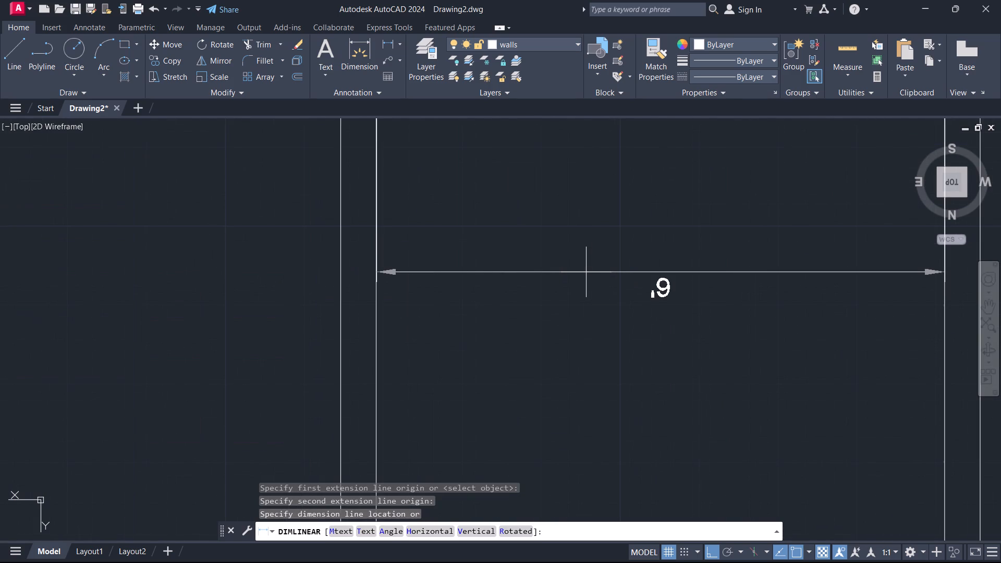
pyautogui.press('Escape')
pyautogui.scroll(-2, 586, 272)
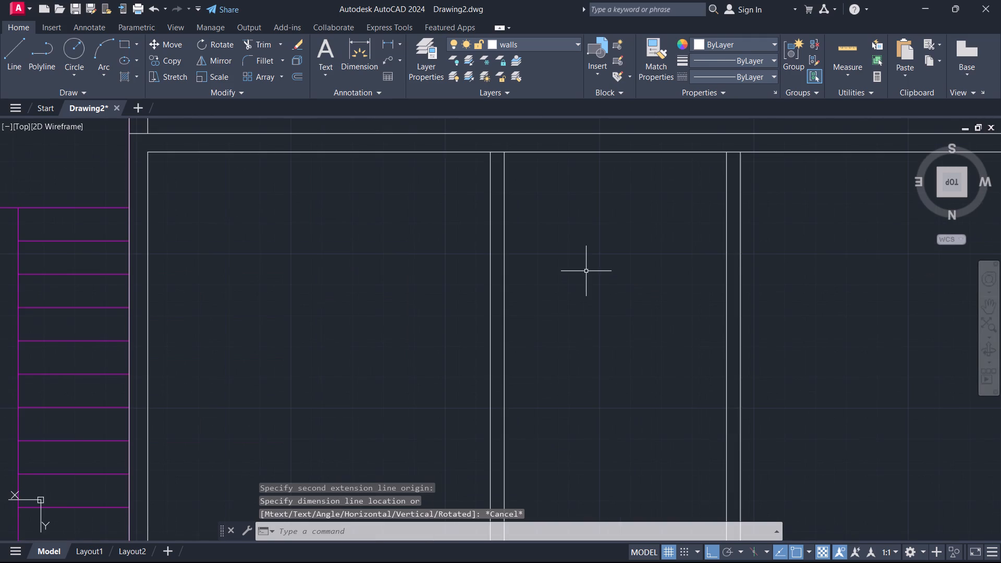
pyautogui.scroll(-2, 586, 271)
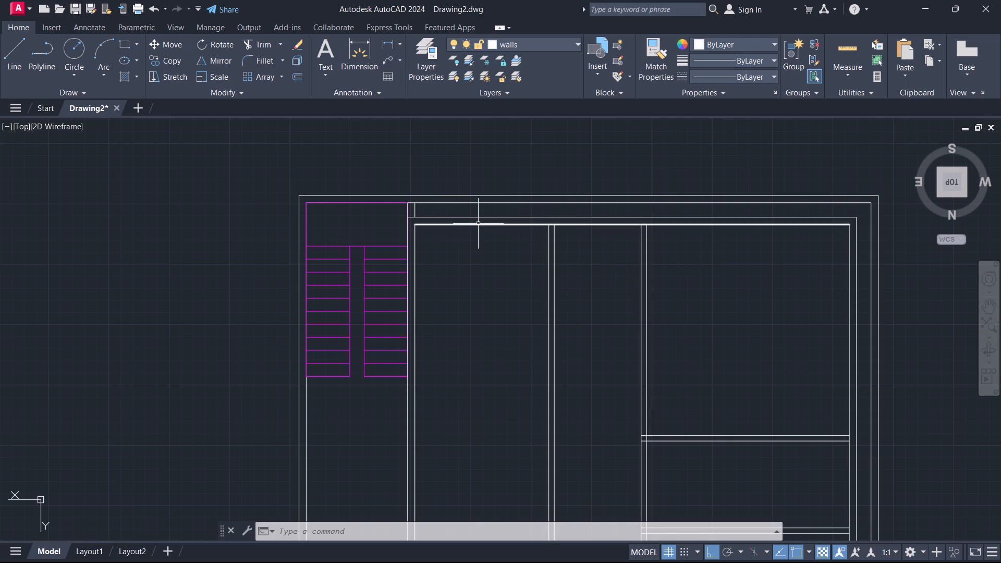
# Examine the room layout around the two long partitions and compare it with the neighbouring floor plan.
pyautogui.scroll(2, 514, 227)
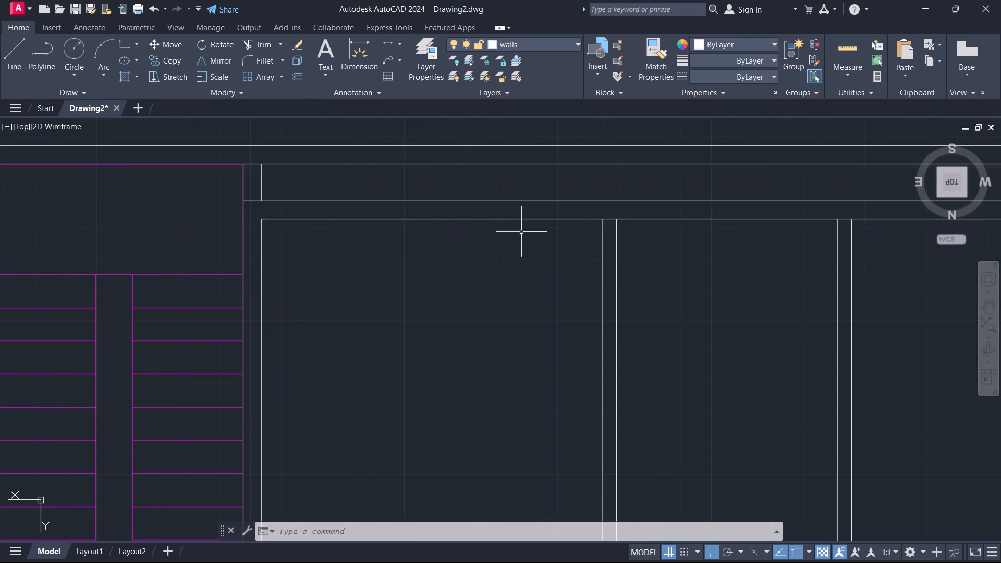
pyautogui.scroll(-1, 514, 241)
pyautogui.scroll(-1, 473, 302)
pyautogui.moveTo(475, 338); pyautogui.dragTo(474, 331, button='middle')
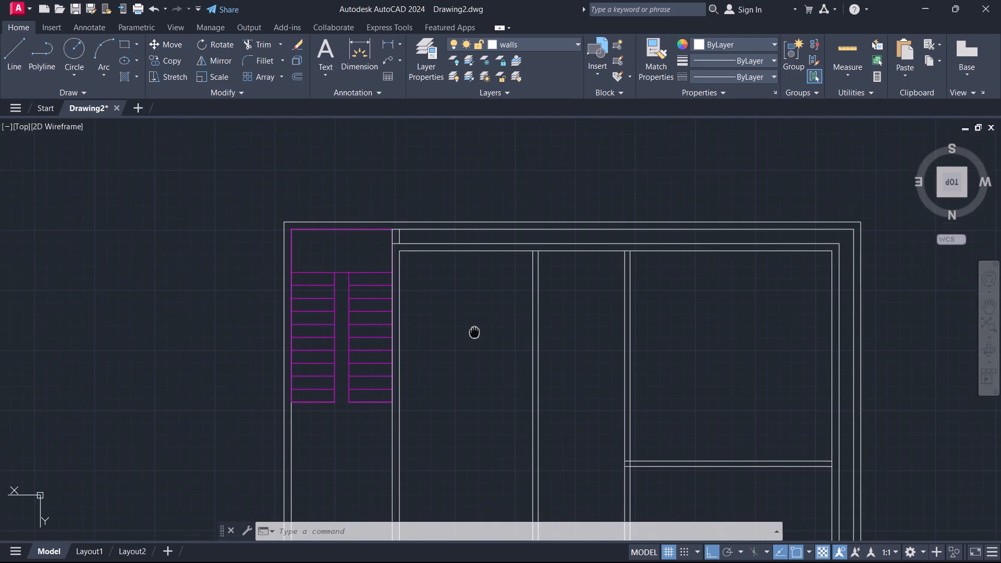
pyautogui.moveTo(474, 331); pyautogui.dragTo(475, 250, button='middle')
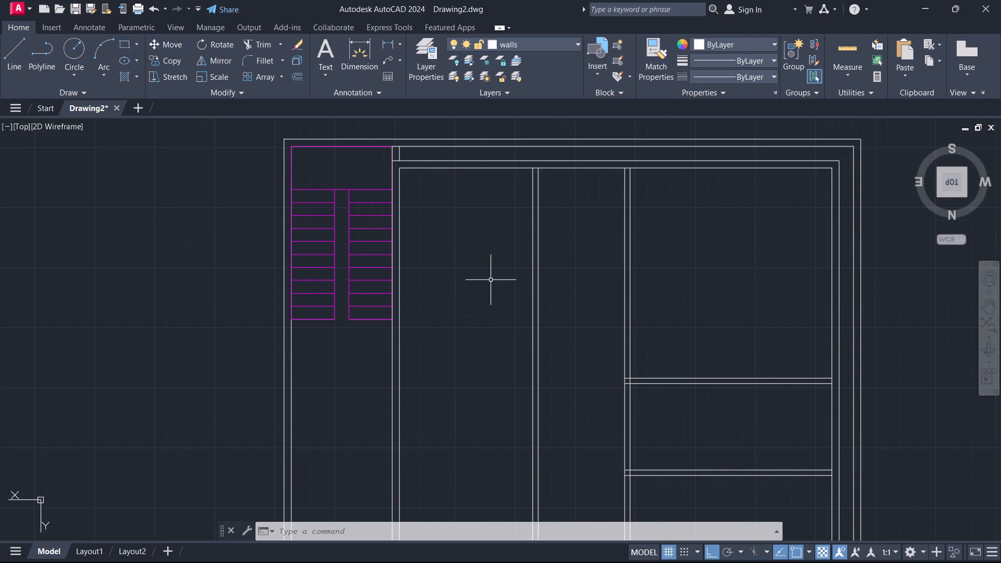
pyautogui.scroll(-1, 498, 255)
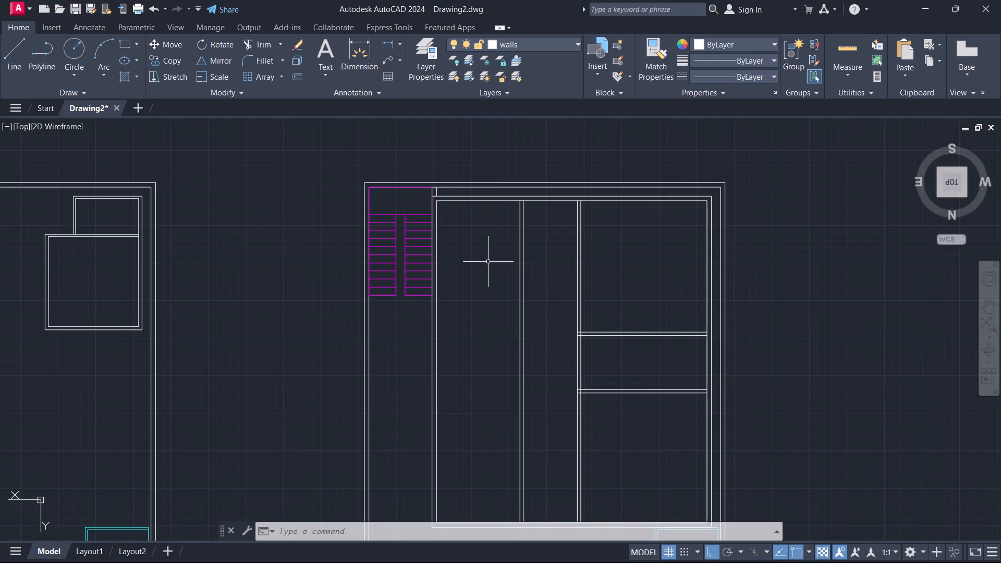
pyautogui.scroll(-1, 488, 262)
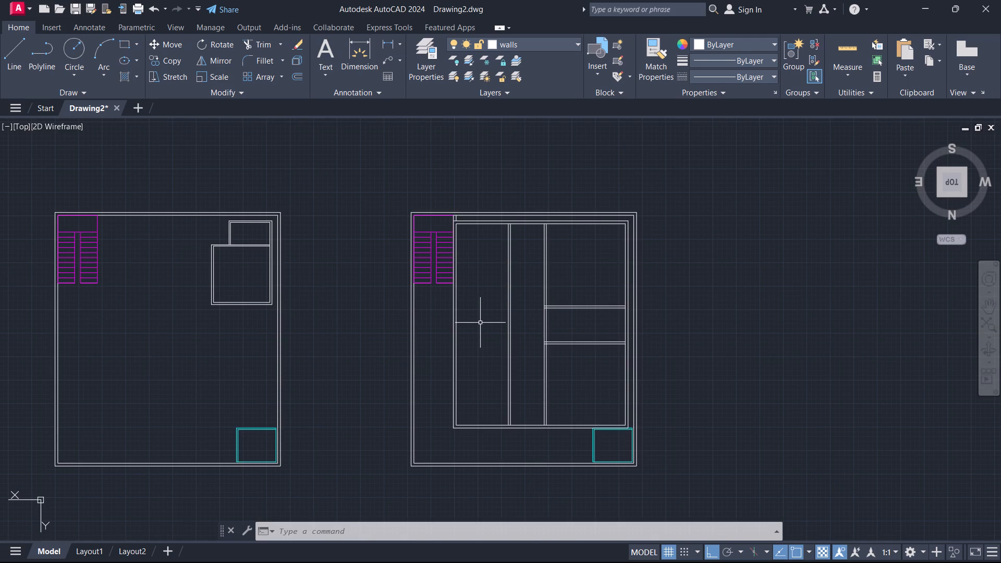
pyautogui.scroll(2, 483, 299)
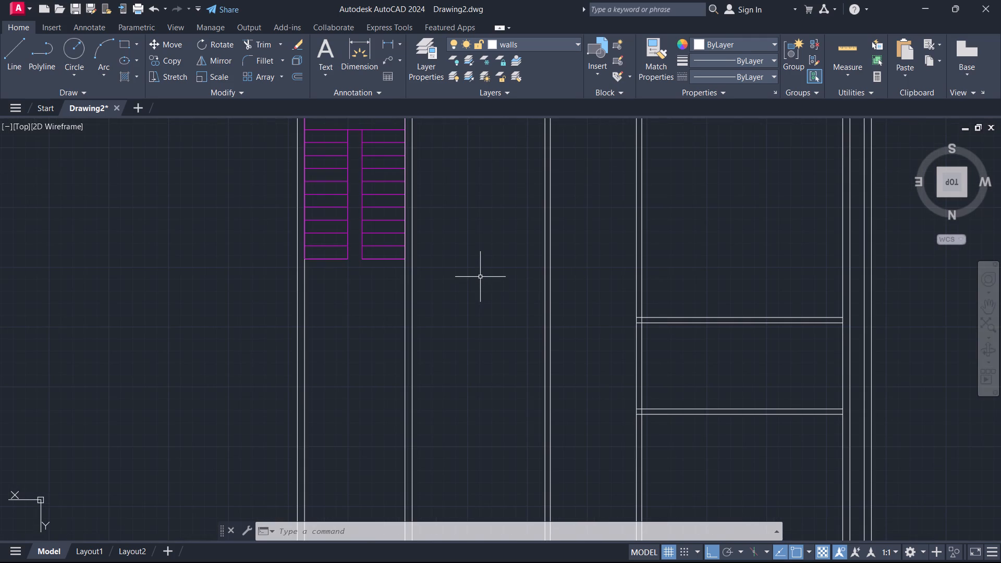
pyautogui.scroll(-1, 479, 278)
pyautogui.moveTo(483, 255); pyautogui.dragTo(466, 295, button='middle')
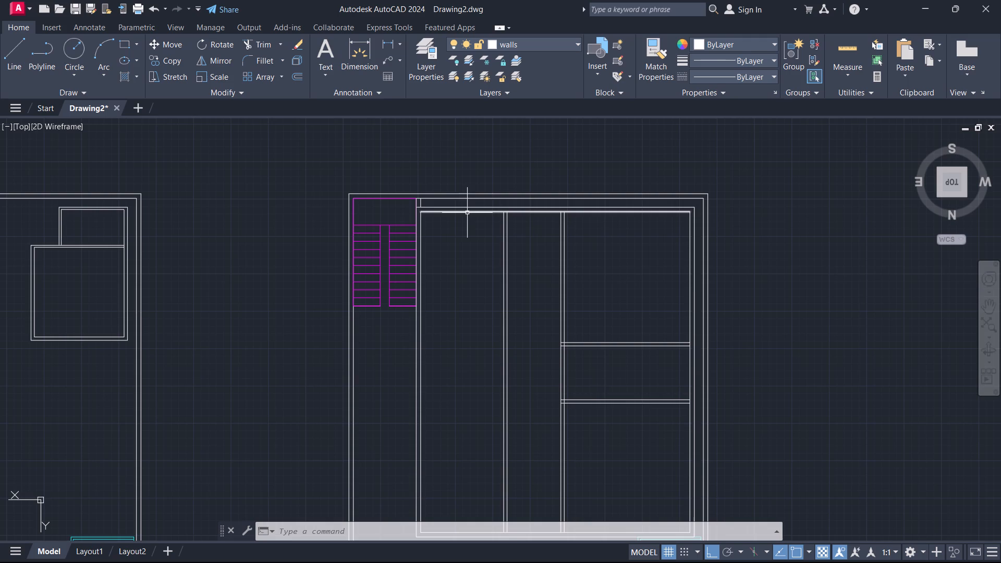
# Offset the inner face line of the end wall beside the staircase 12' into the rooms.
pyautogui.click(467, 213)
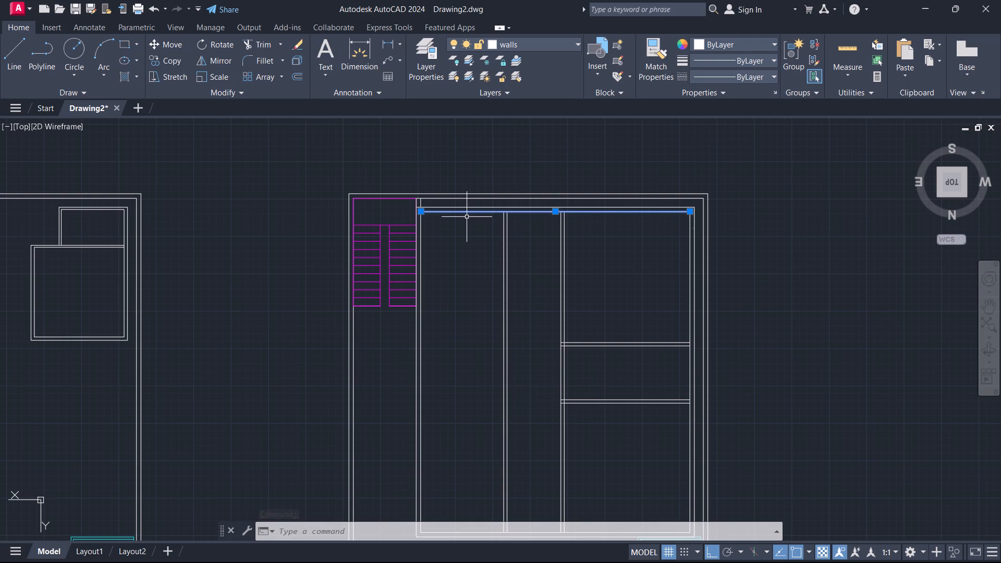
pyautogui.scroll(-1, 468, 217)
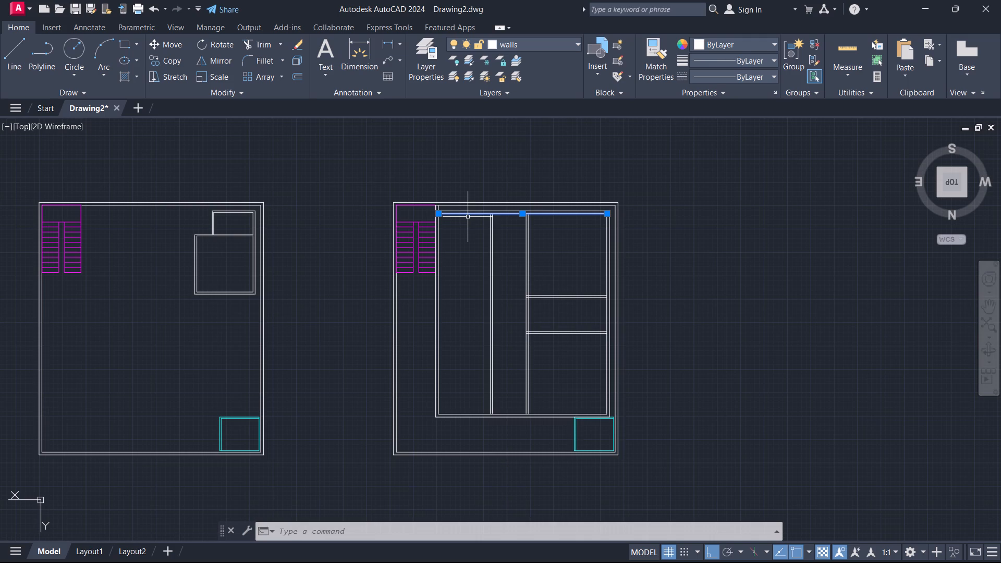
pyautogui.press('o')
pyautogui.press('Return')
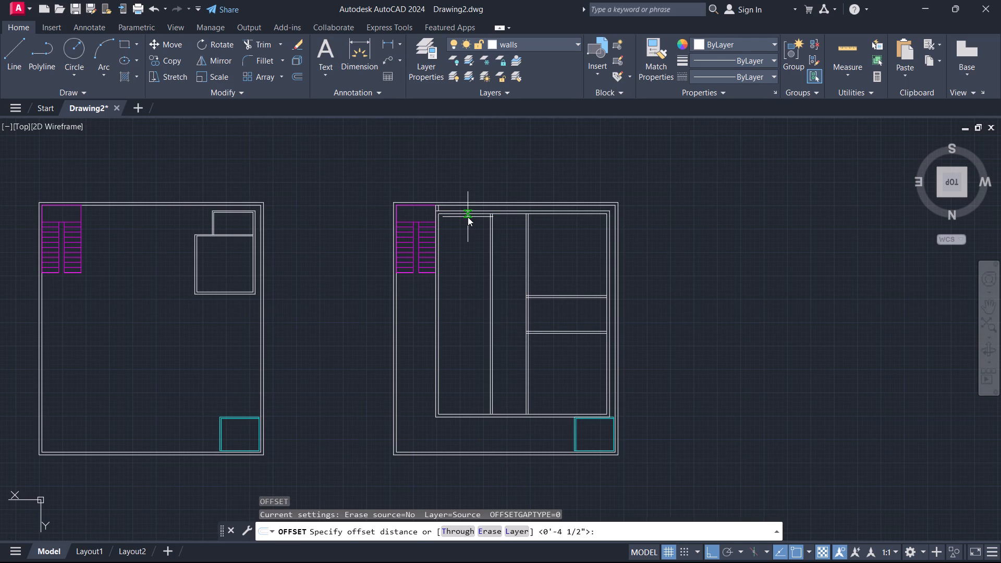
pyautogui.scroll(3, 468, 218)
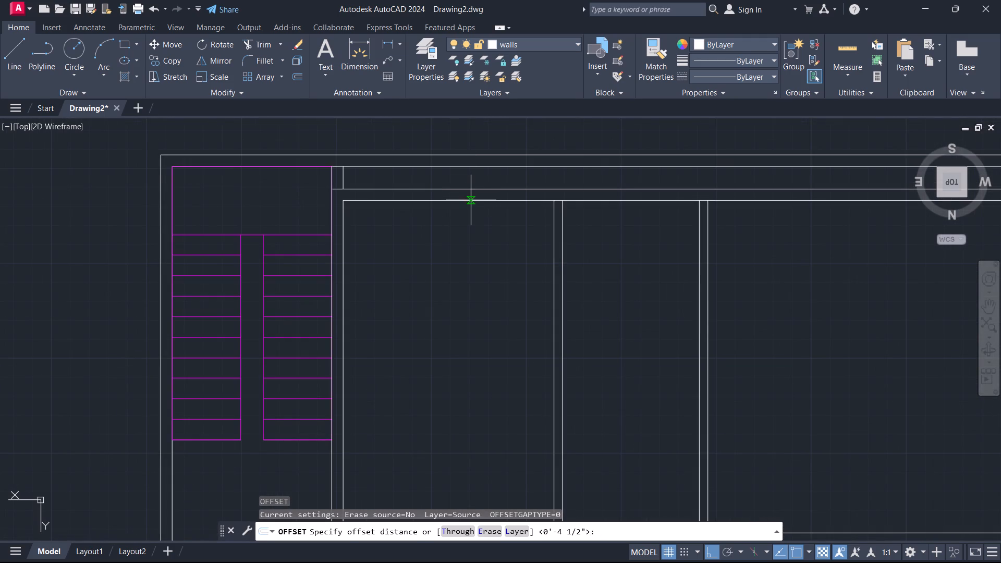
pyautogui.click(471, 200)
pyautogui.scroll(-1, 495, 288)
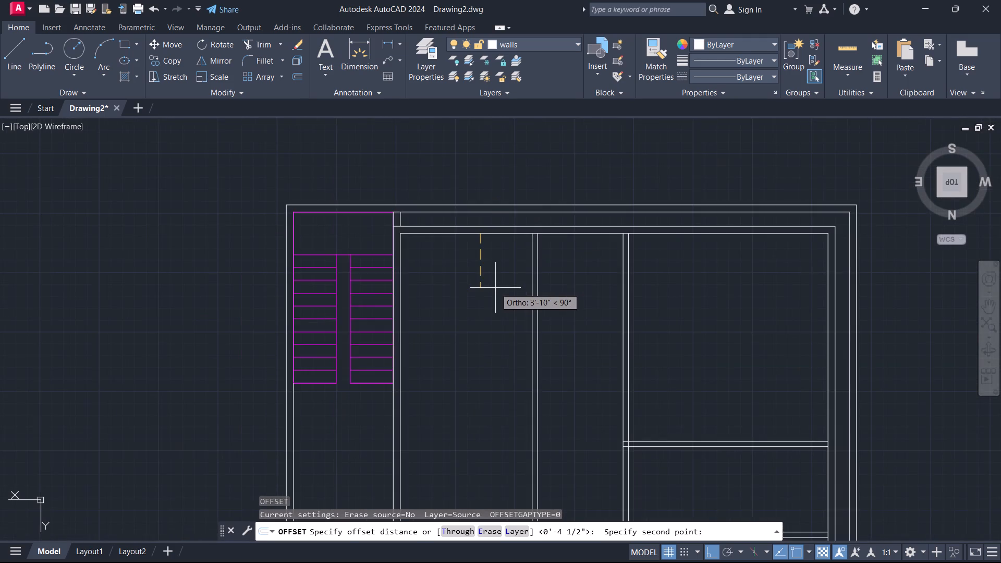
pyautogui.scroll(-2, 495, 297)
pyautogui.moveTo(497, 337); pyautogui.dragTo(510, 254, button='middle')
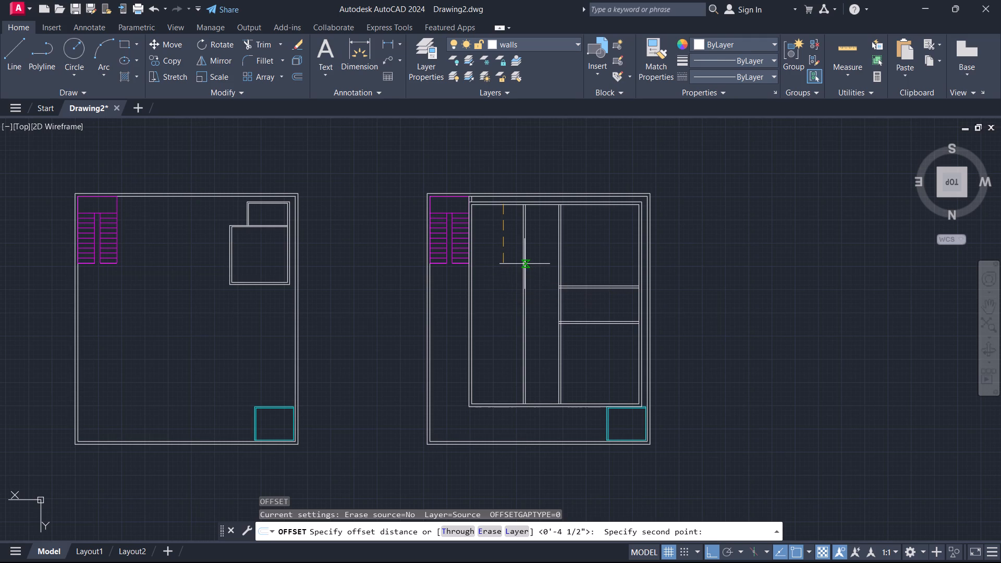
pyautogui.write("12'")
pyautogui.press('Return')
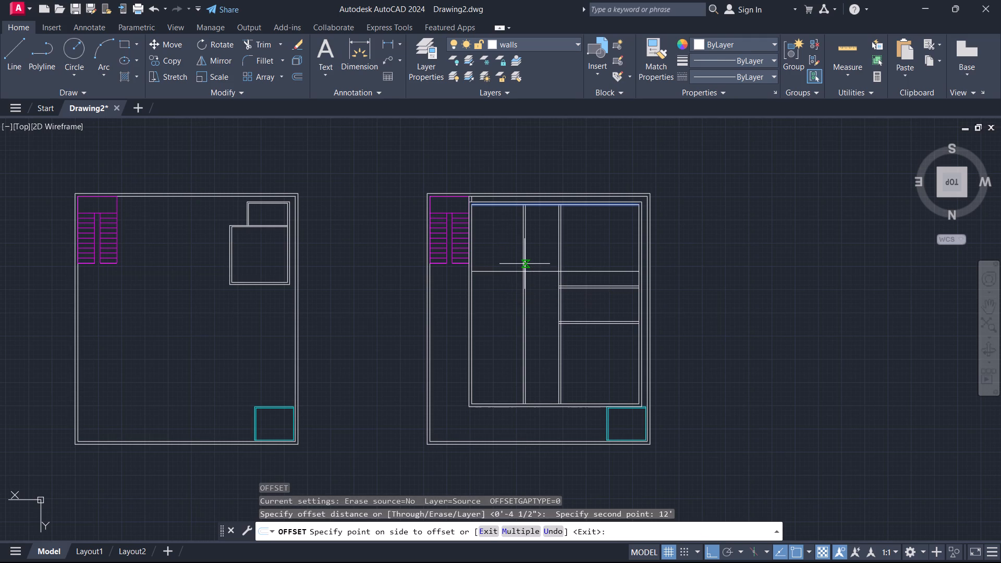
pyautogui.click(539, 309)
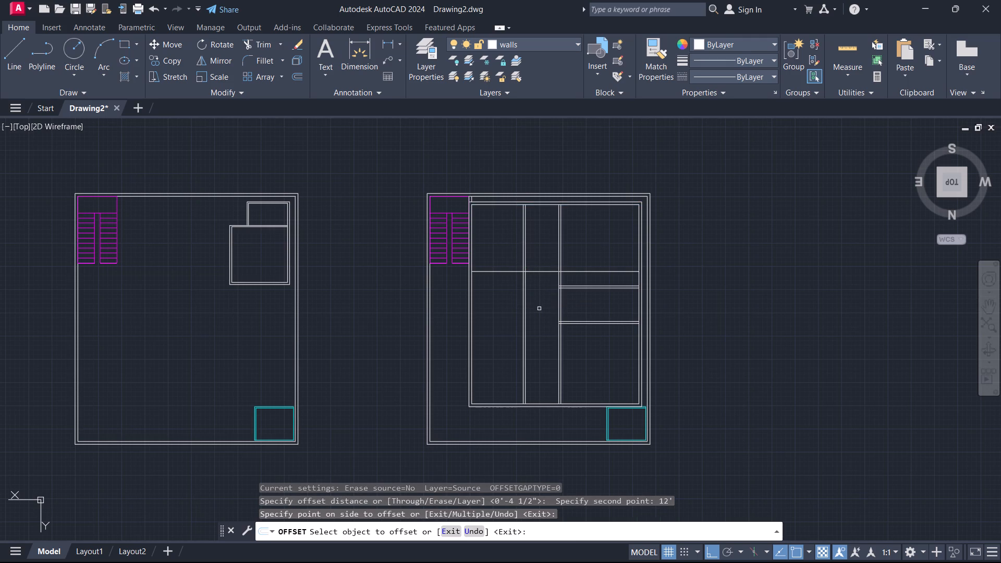
# Examine where the new cross line falls relative to the staircase, the long partitions and the existing rooms.
pyautogui.scroll(2, 540, 277)
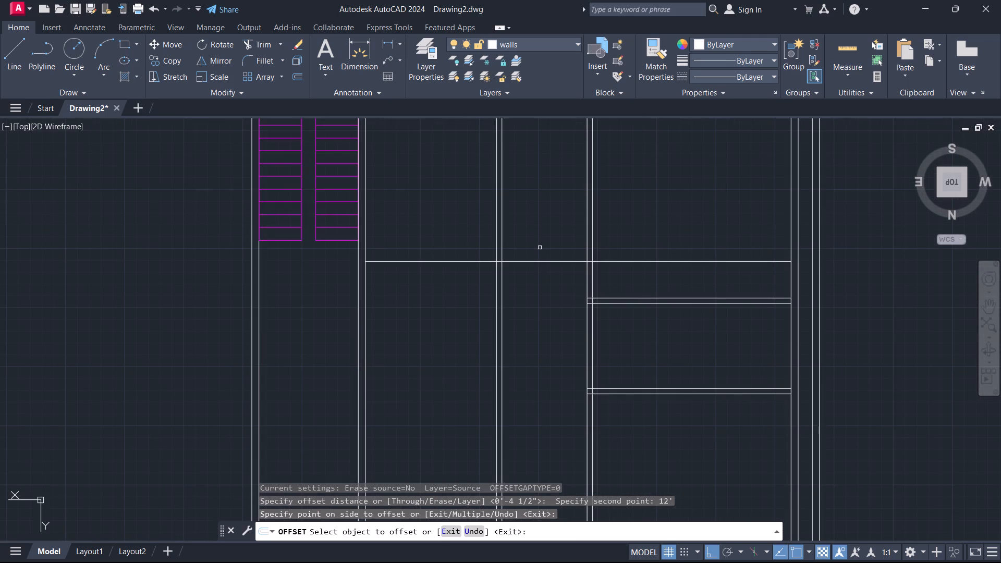
pyautogui.scroll(-1, 540, 248)
pyautogui.scroll(-1, 536, 204)
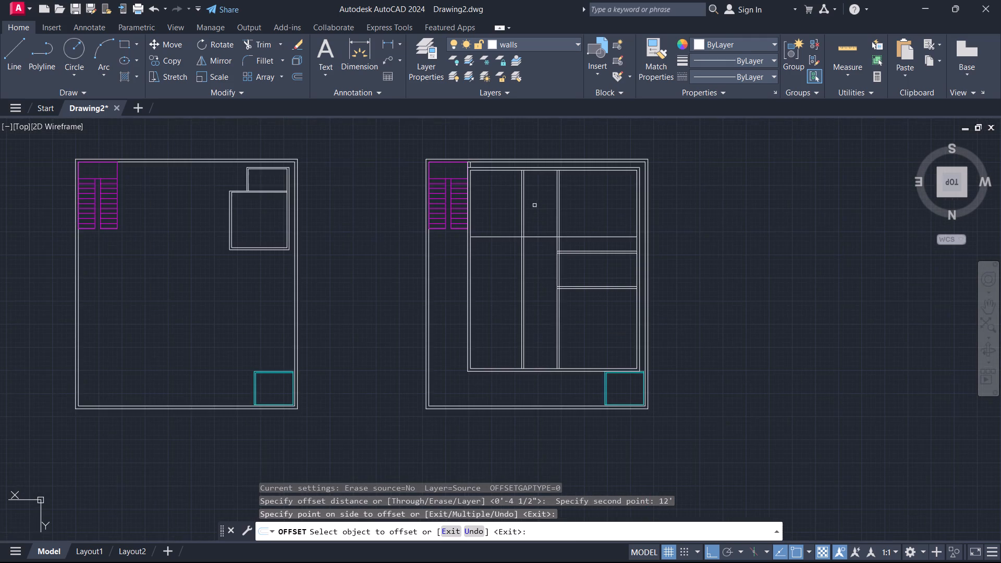
pyautogui.scroll(2, 532, 208)
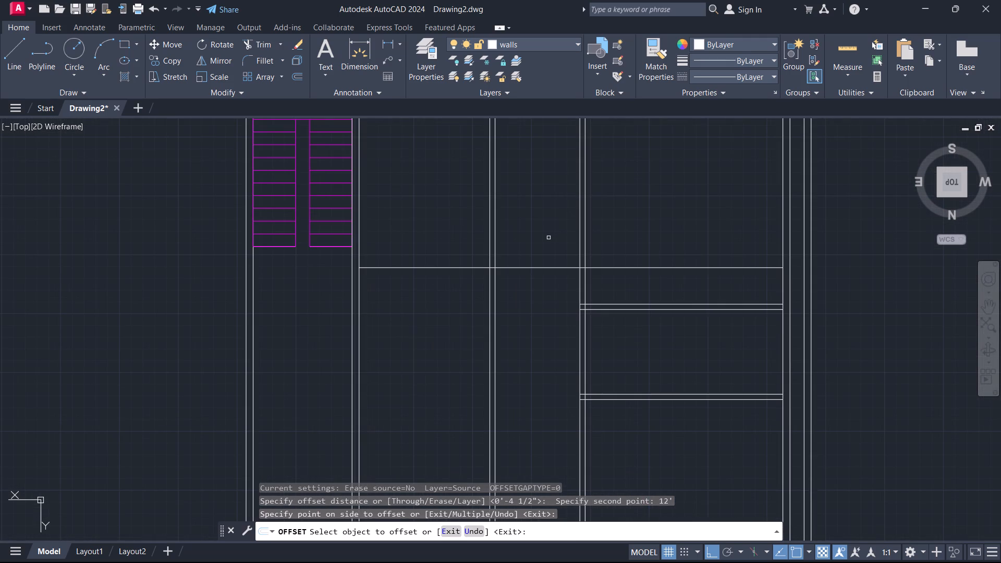
pyautogui.scroll(-1, 542, 235)
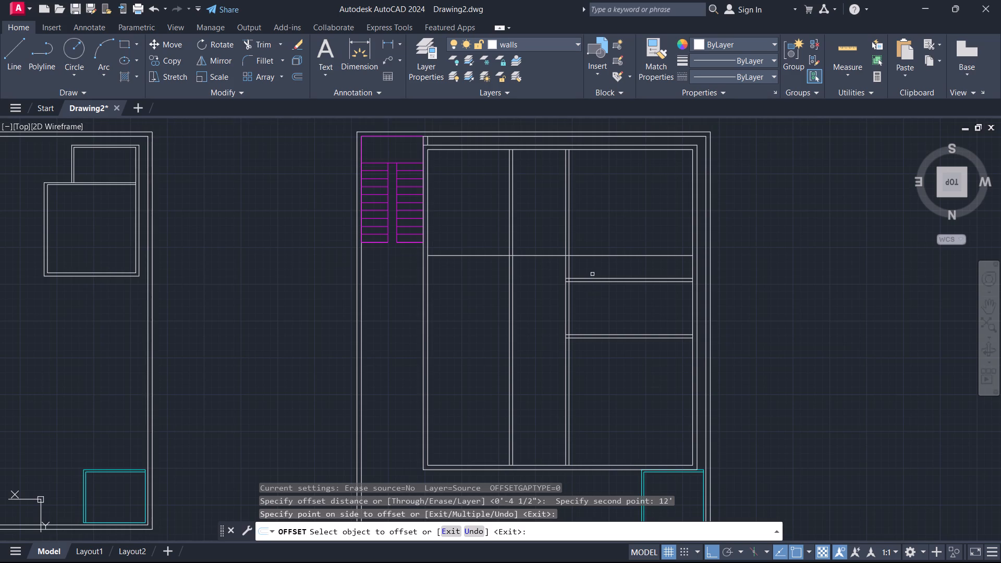
pyautogui.scroll(1, 479, 250)
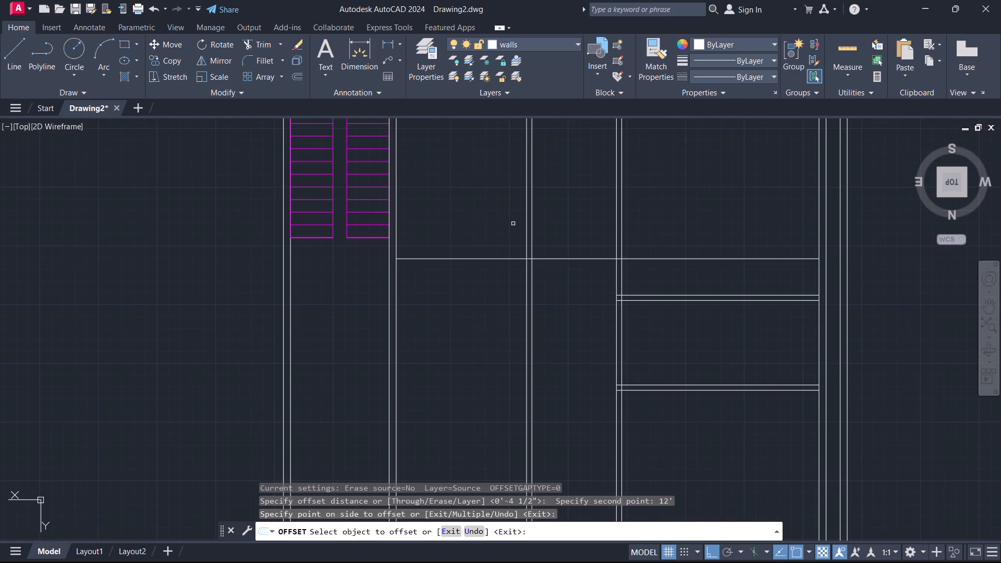
pyautogui.moveTo(586, 225); pyautogui.dragTo(628, 338, button='middle')
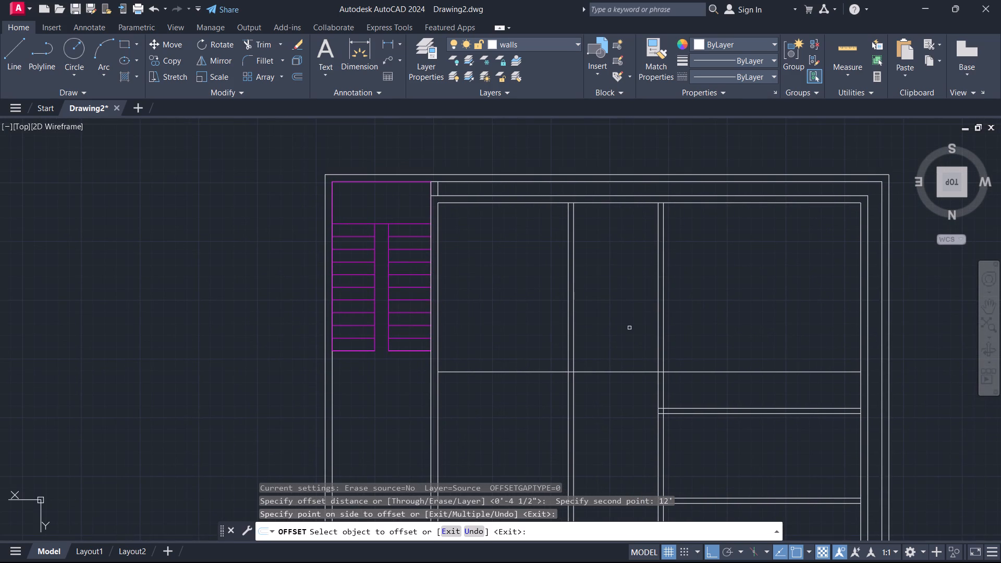
pyautogui.press('`')
pyautogui.press('Escape')
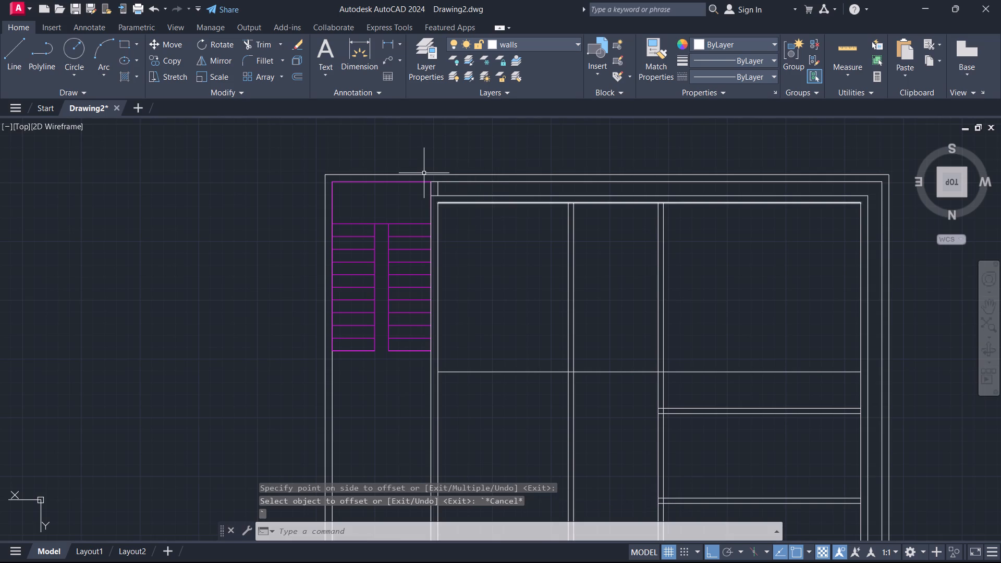
# Measure the depth from the end wall's inner face to the new cross line with a linear dimension.
pyautogui.click(386, 44)
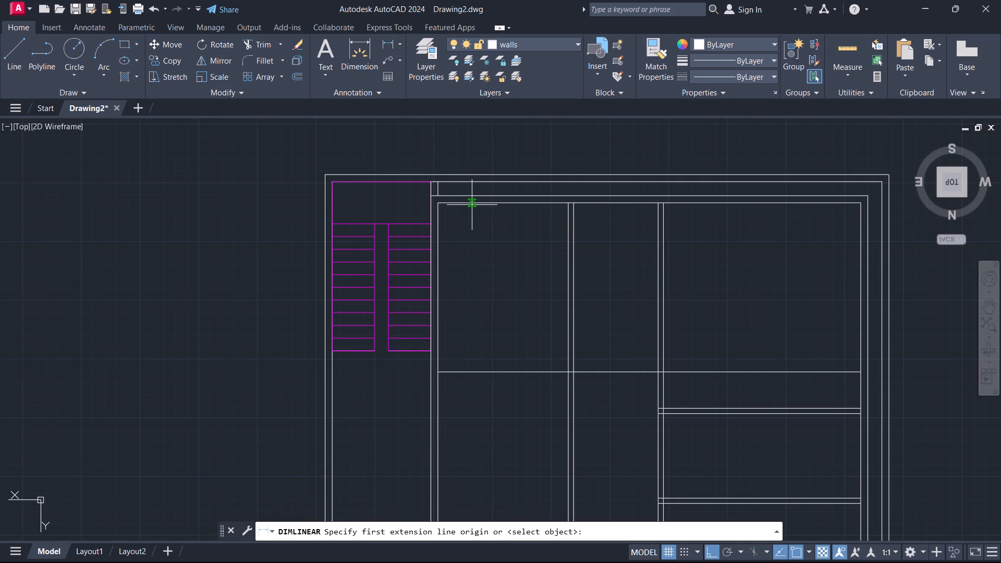
pyautogui.click(473, 203)
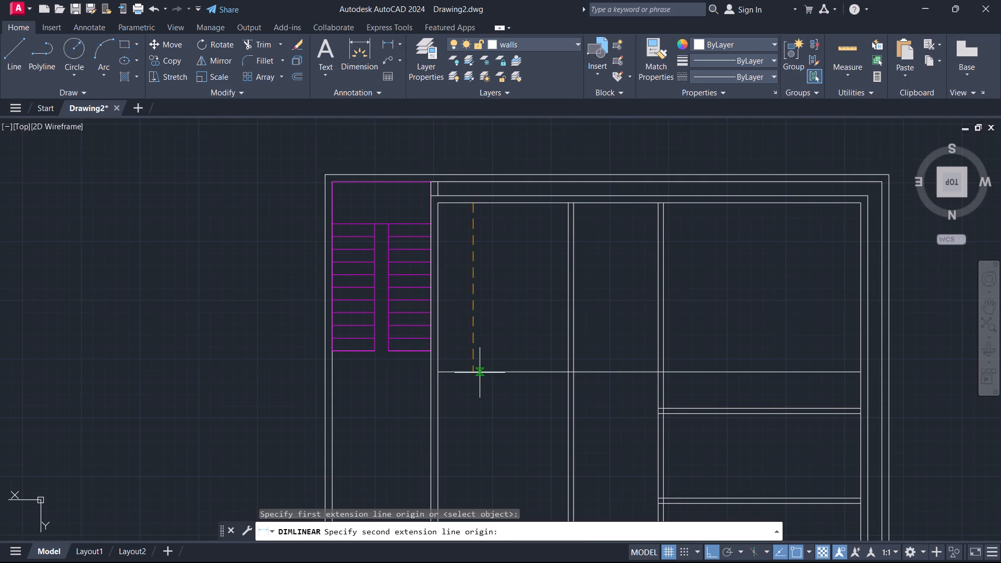
pyautogui.click(475, 374)
pyautogui.scroll(2, 508, 319)
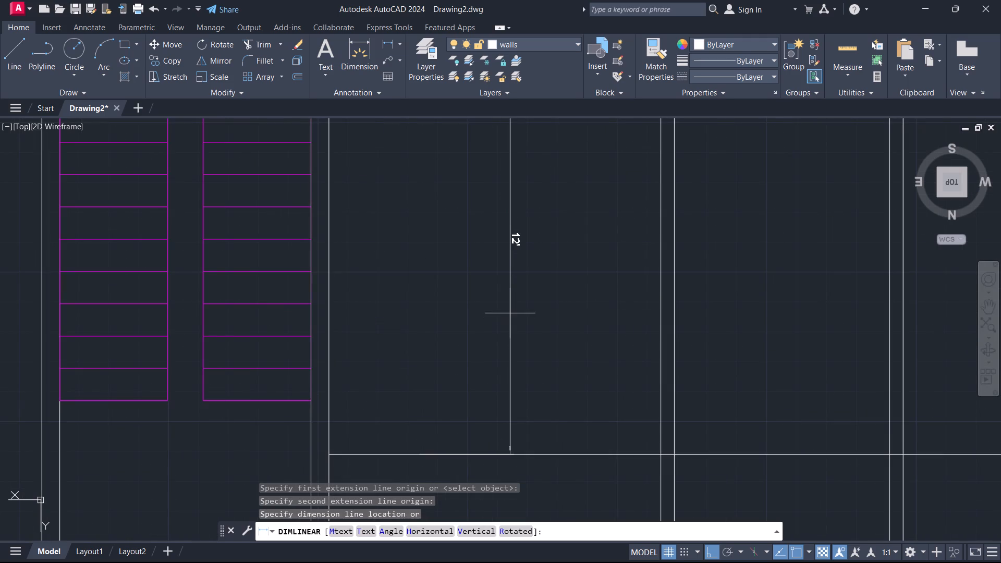
pyautogui.press('Escape')
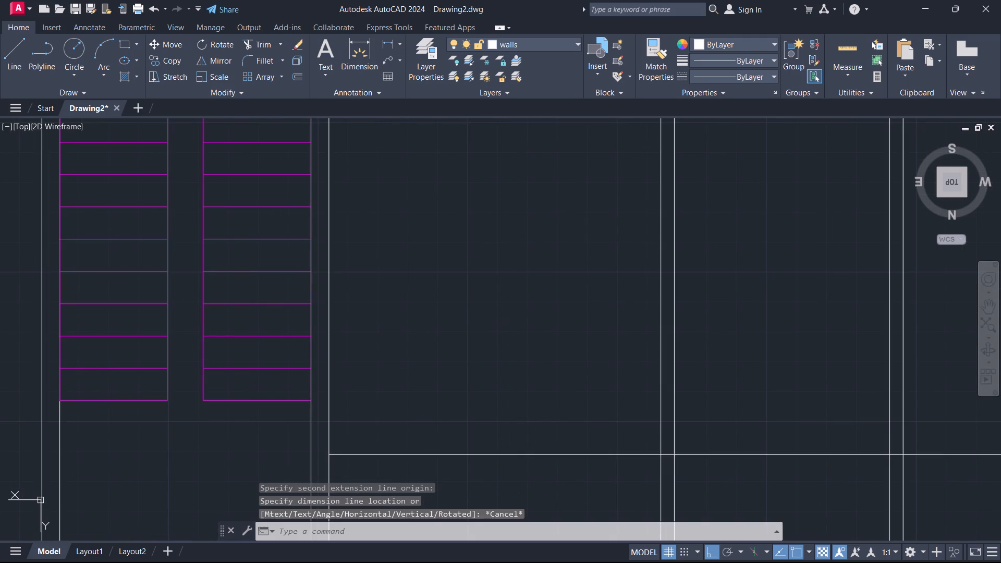
# Offset the end wall's inner face line 7' into the rooms.
pyautogui.scroll(-2, 510, 313)
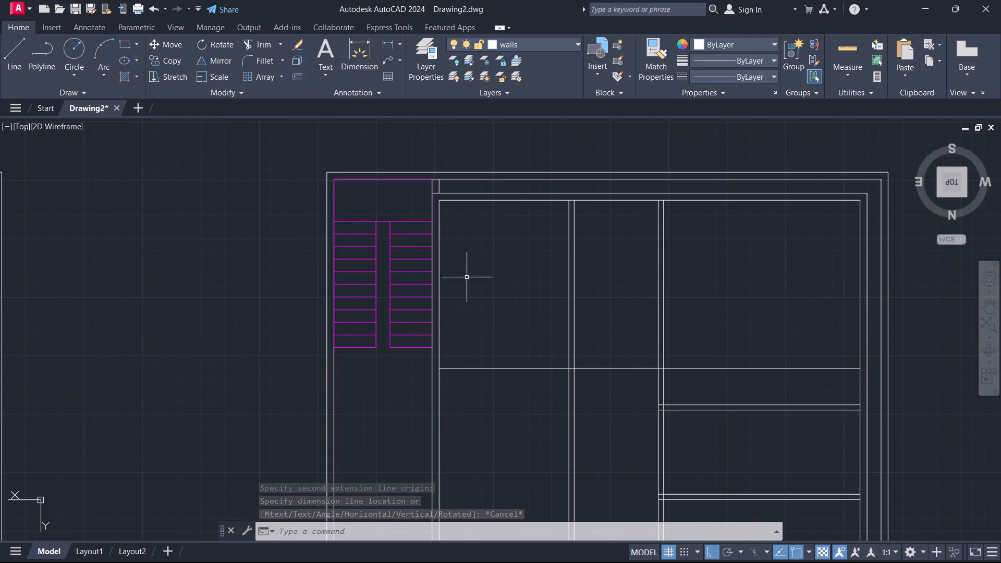
pyautogui.click(514, 201)
pyautogui.press('o')
pyautogui.press('Return')
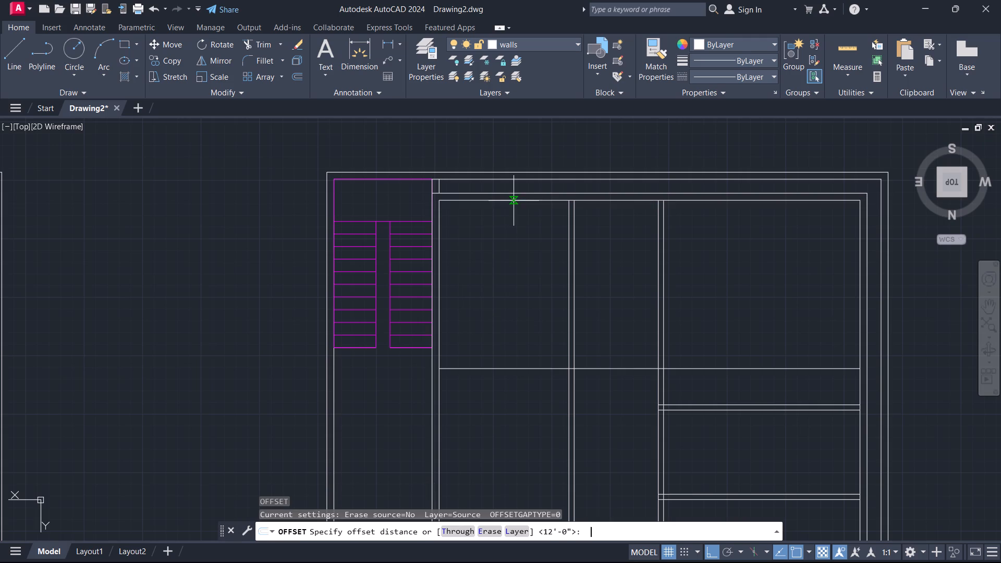
pyautogui.click(514, 201)
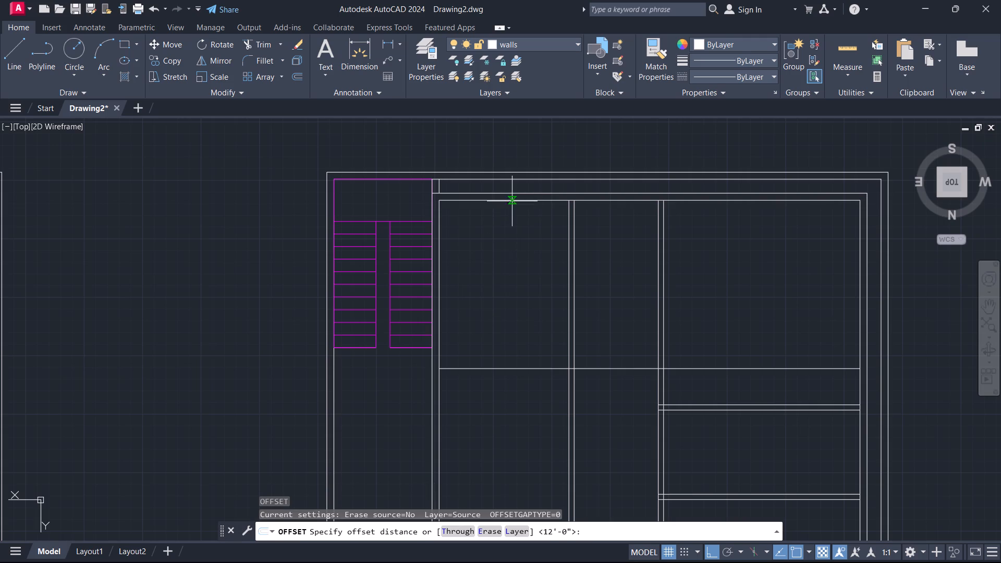
pyautogui.click(511, 202)
pyautogui.write("7'")
pyautogui.press('Return')
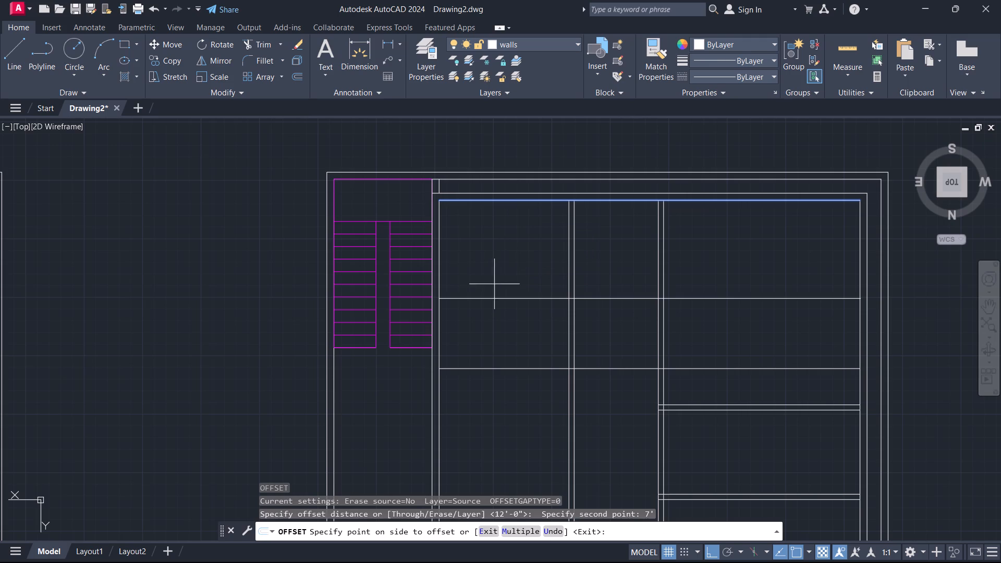
pyautogui.click(486, 325)
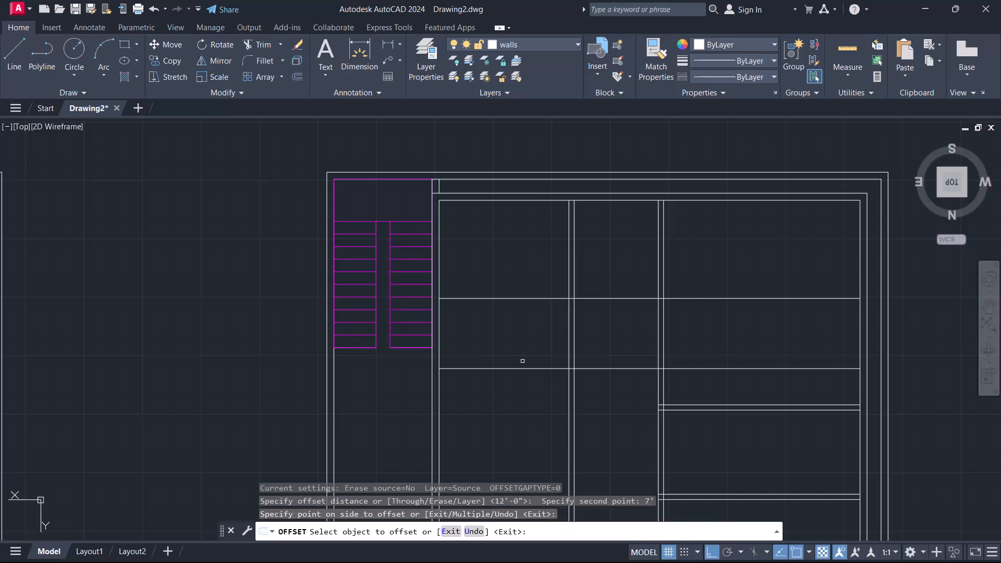
pyautogui.press('Escape')
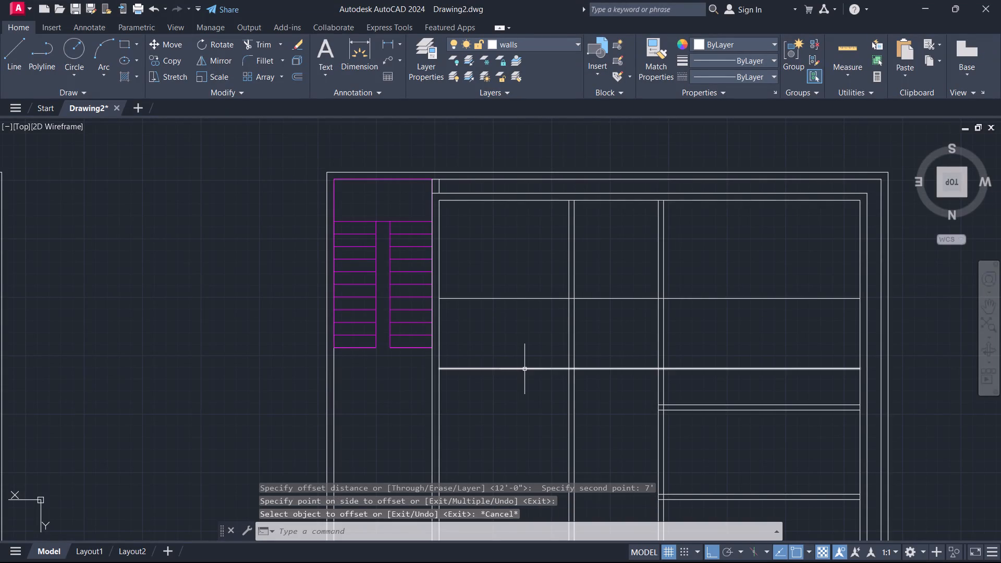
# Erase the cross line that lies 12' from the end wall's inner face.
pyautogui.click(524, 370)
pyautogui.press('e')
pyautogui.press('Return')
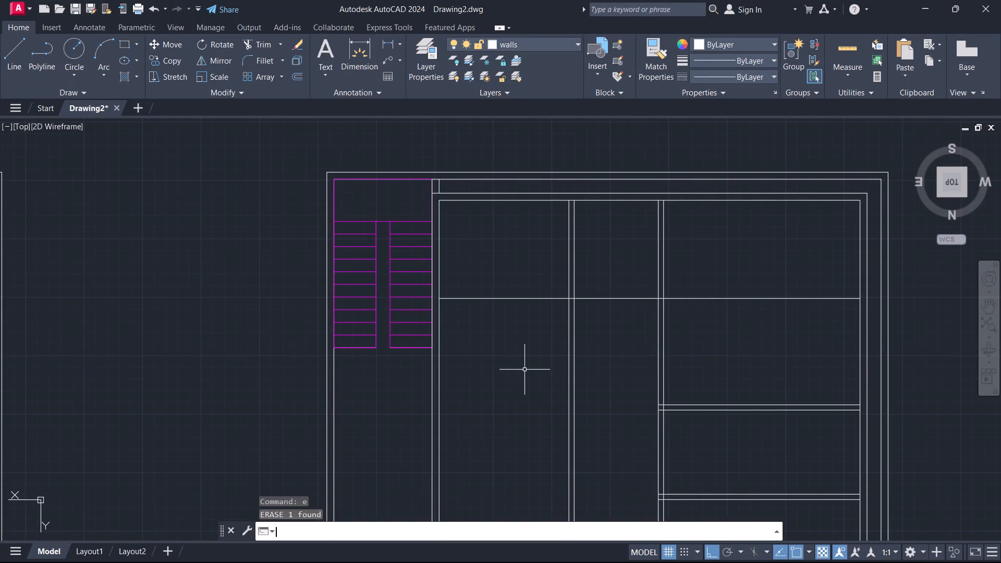
# Trim the 7' offset line so only the segment between the stair-side wall and the nearer long partition is left.
pyautogui.write('tr')
pyautogui.press('Return')
pyautogui.moveTo(605, 286); pyautogui.dragTo(597, 321)
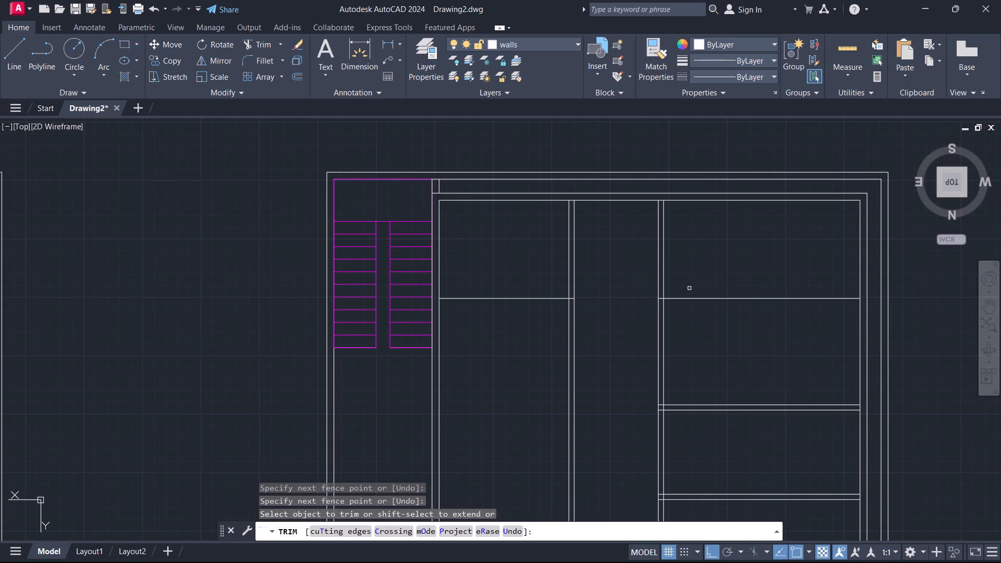
pyautogui.moveTo(701, 286); pyautogui.dragTo(709, 331)
pyautogui.scroll(2, 657, 296)
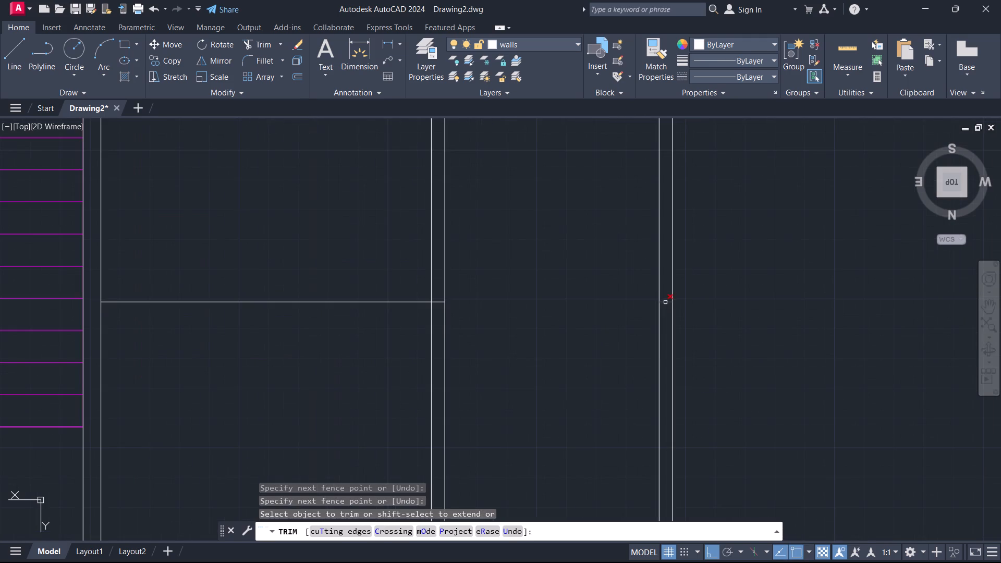
pyautogui.click(665, 302)
pyautogui.click(438, 303)
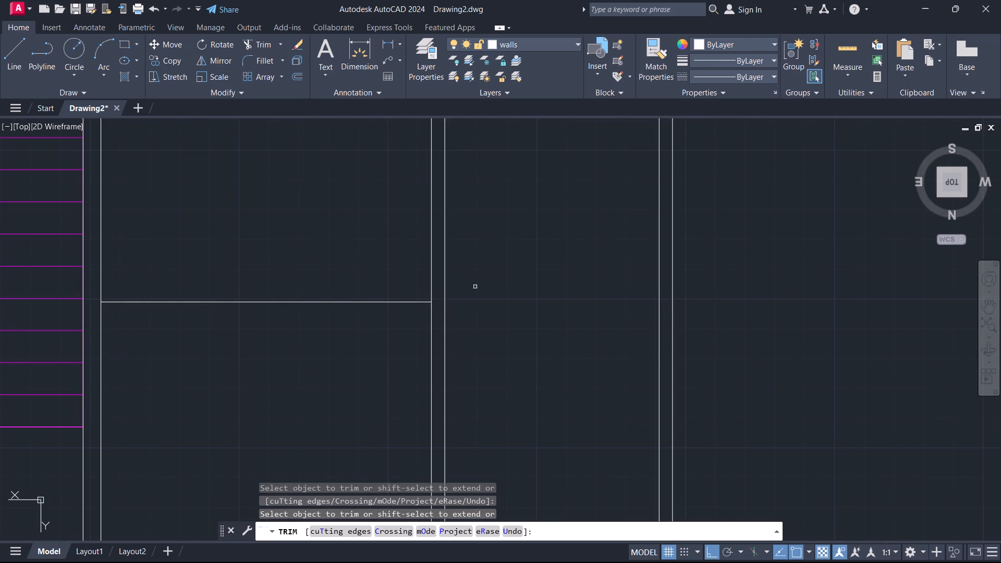
pyautogui.scroll(-2, 490, 280)
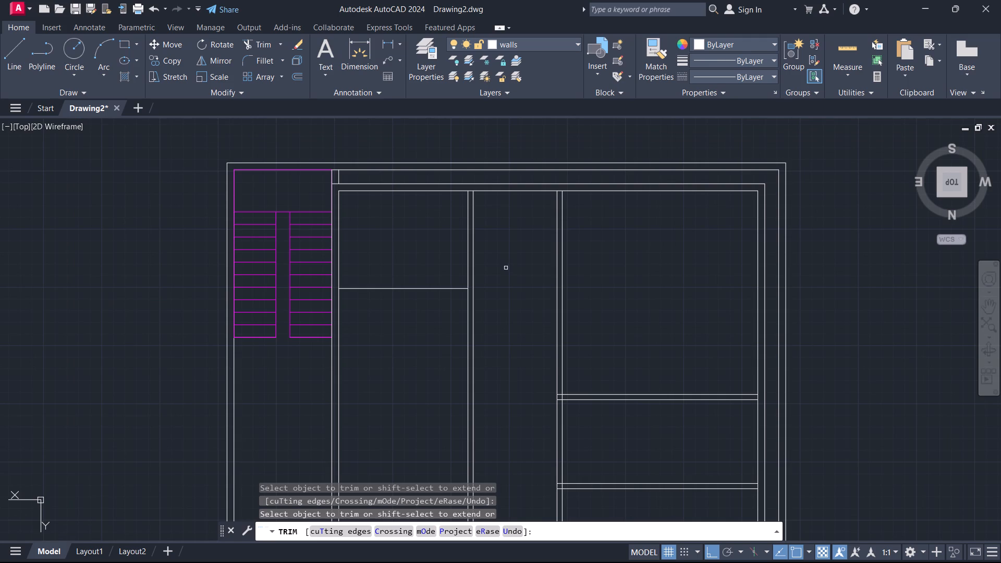
pyautogui.scroll(-1, 507, 265)
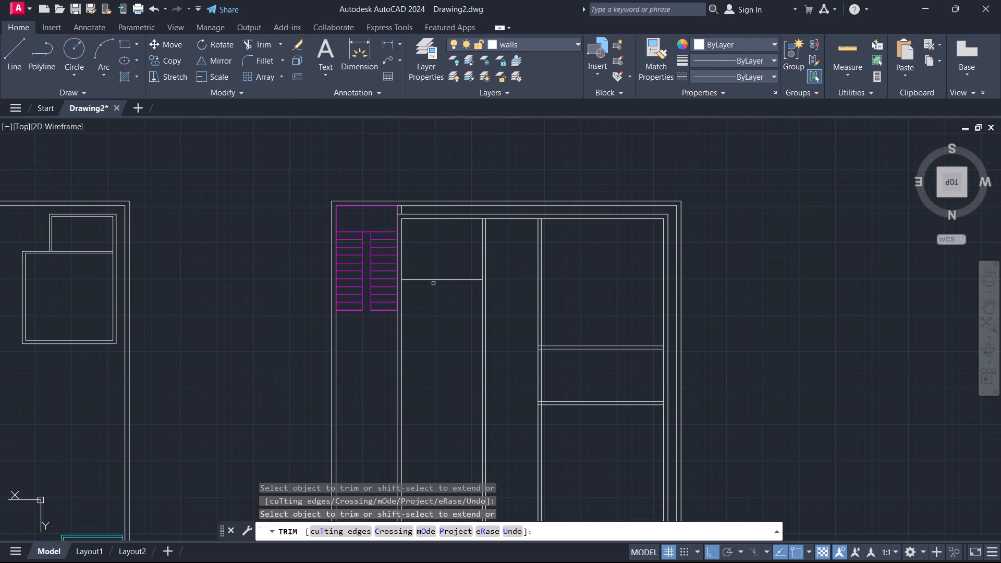
pyautogui.press('Escape')
# Offset the cross line beside the staircase 4.5" away from the end wall to form the cross wall's second face.
pyautogui.click(441, 279)
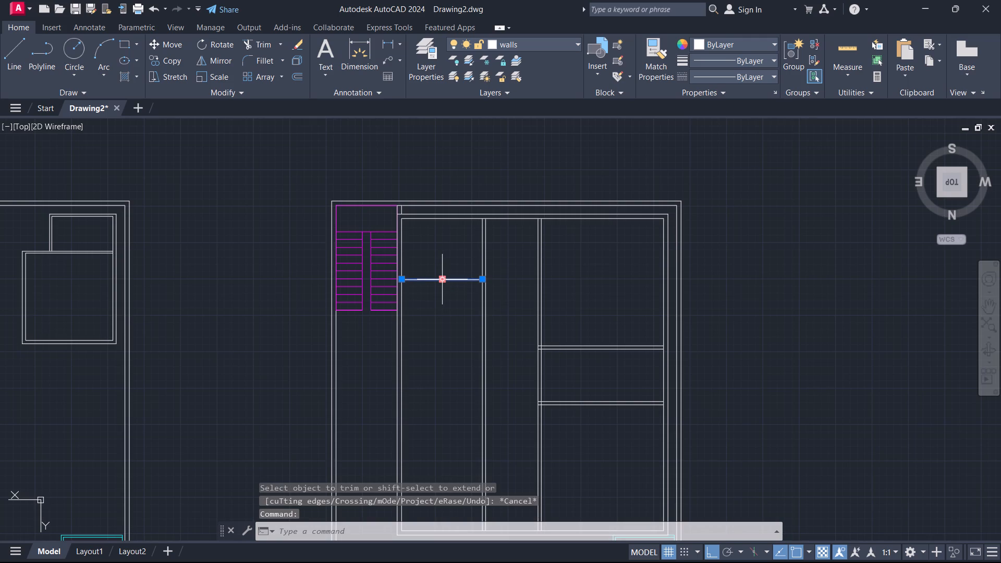
pyautogui.press('o')
pyautogui.press('Return')
pyautogui.click(441, 279)
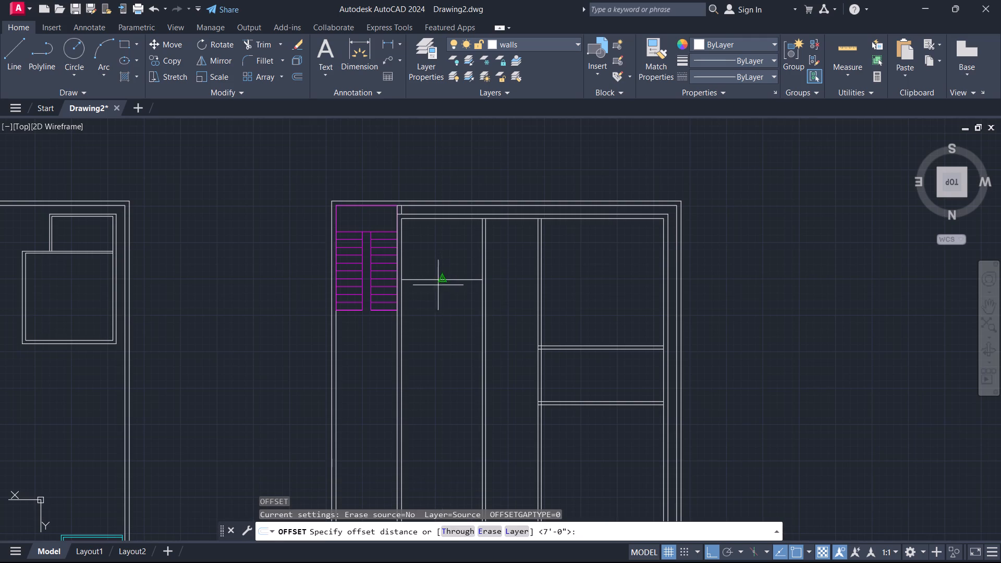
pyautogui.click(445, 281)
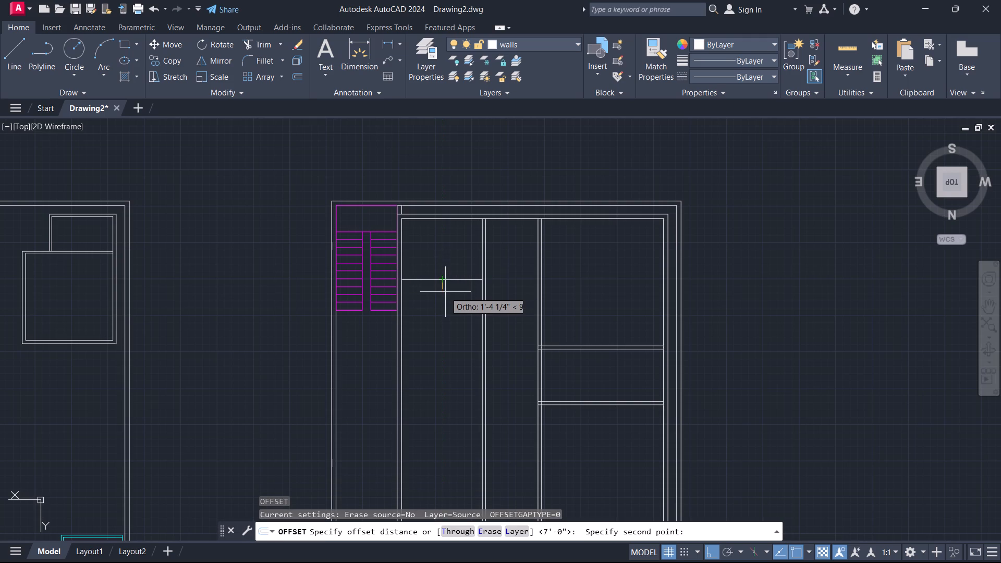
pyautogui.write('4.5"')
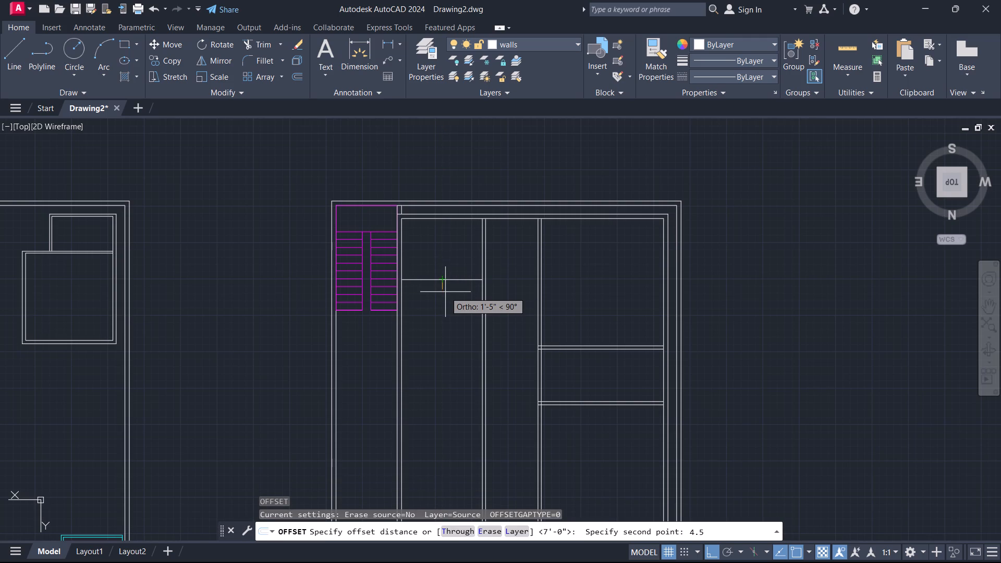
pyautogui.press('Return')
pyautogui.click(445, 292)
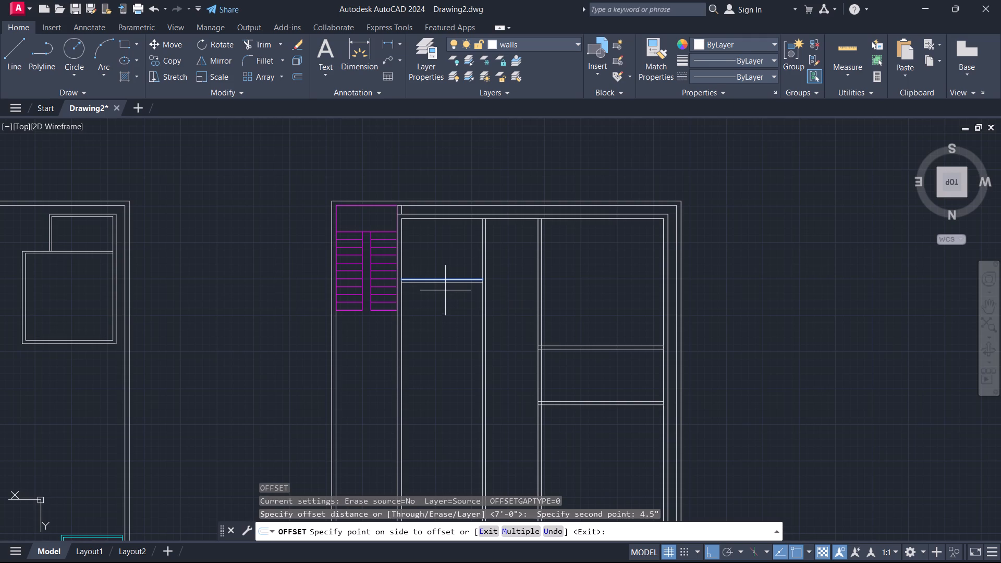
pyautogui.scroll(2, 446, 287)
pyautogui.click(432, 316)
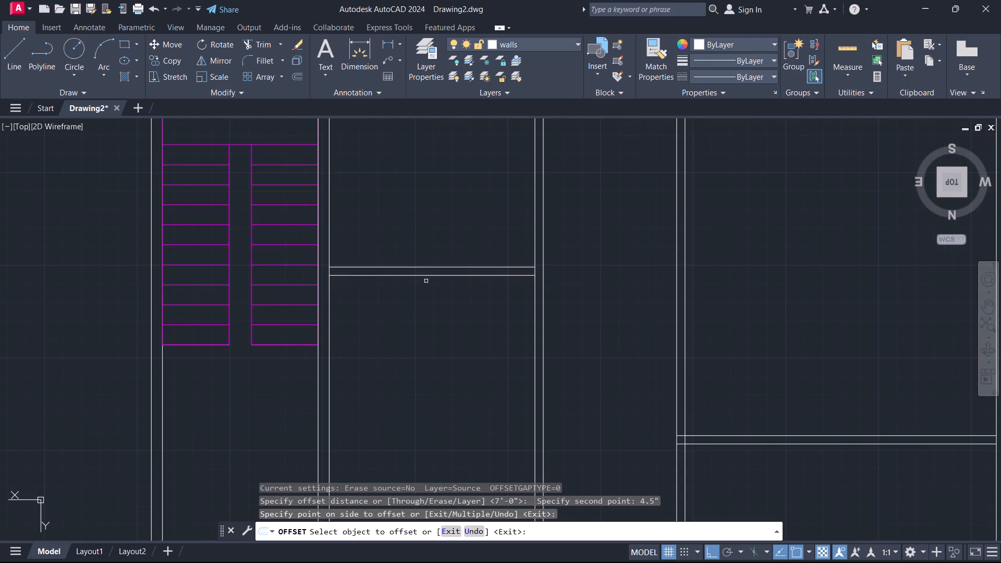
pyautogui.press('Escape')
# Extend the cross wall's new face line at both ends to the far faces of the stair-side wall and nearer long partition.
pyautogui.press('e')
pyautogui.press('x')
pyautogui.press('Return')
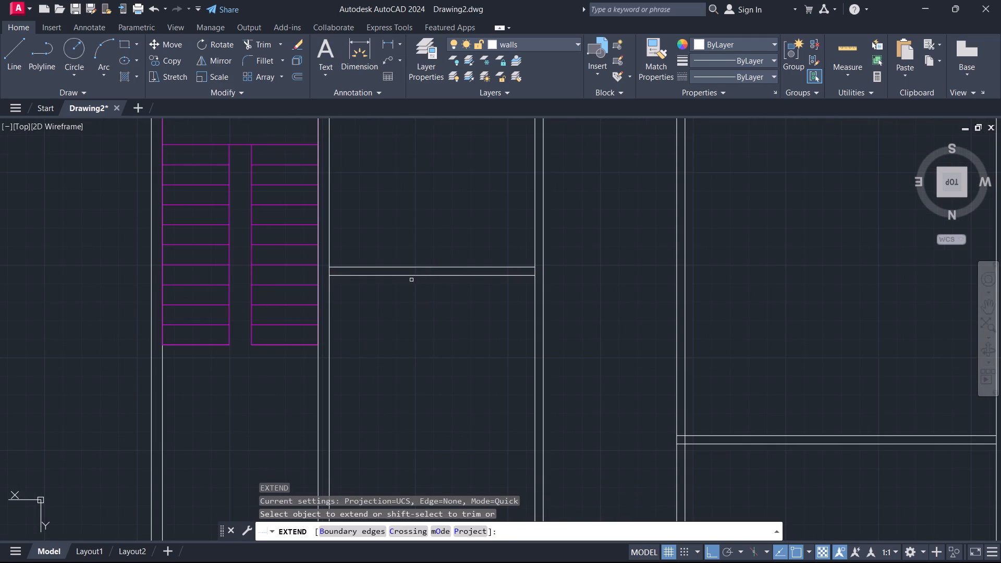
pyautogui.click(397, 275)
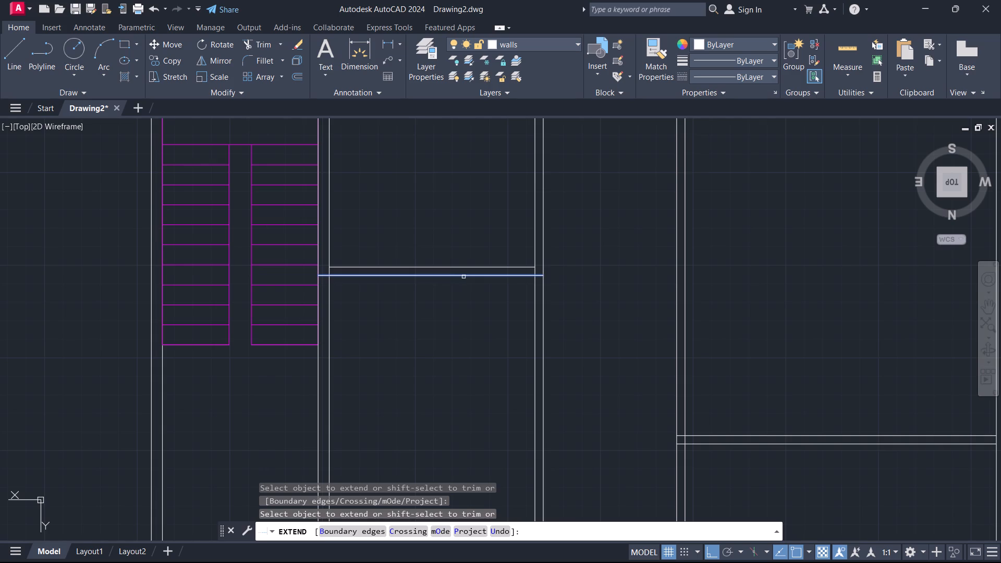
pyautogui.click(468, 277)
pyautogui.press('Escape')
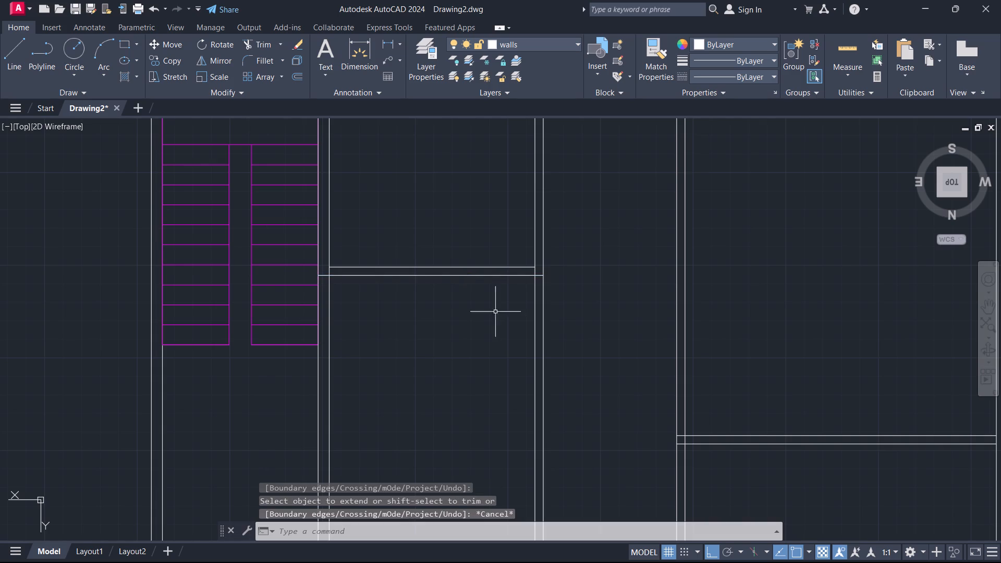
# Offset the extended cross wall face line 5' farther from the end wall.
pyautogui.click(450, 277)
pyautogui.press('o')
pyautogui.press('Return')
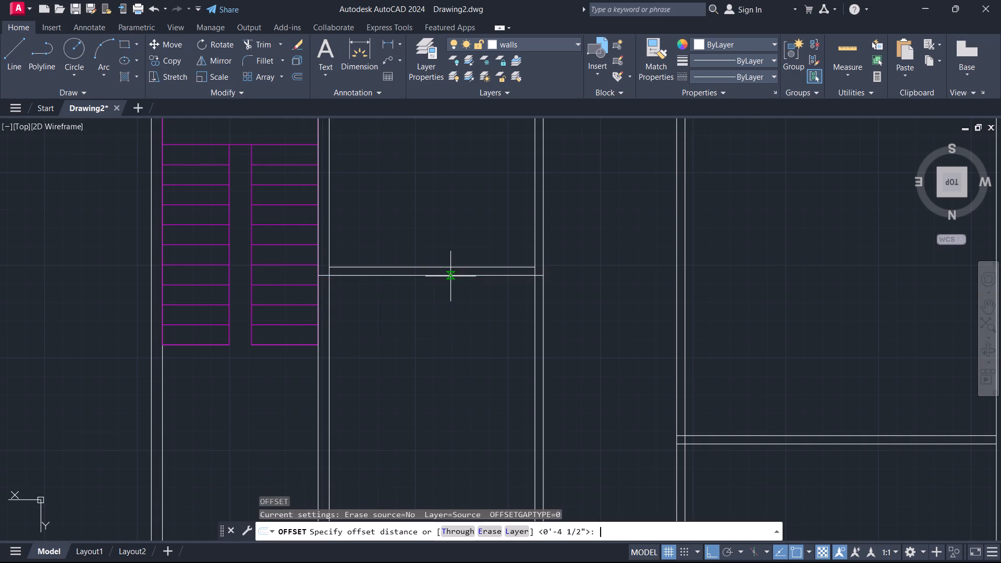
pyautogui.click(429, 276)
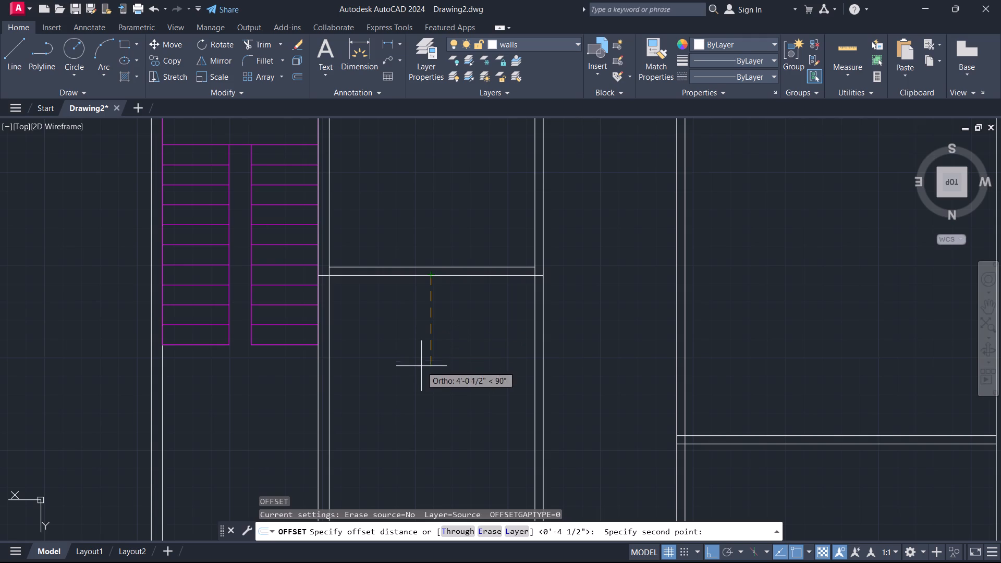
pyautogui.scroll(-1, 421, 388)
pyautogui.moveTo(420, 391); pyautogui.dragTo(434, 336, button='middle')
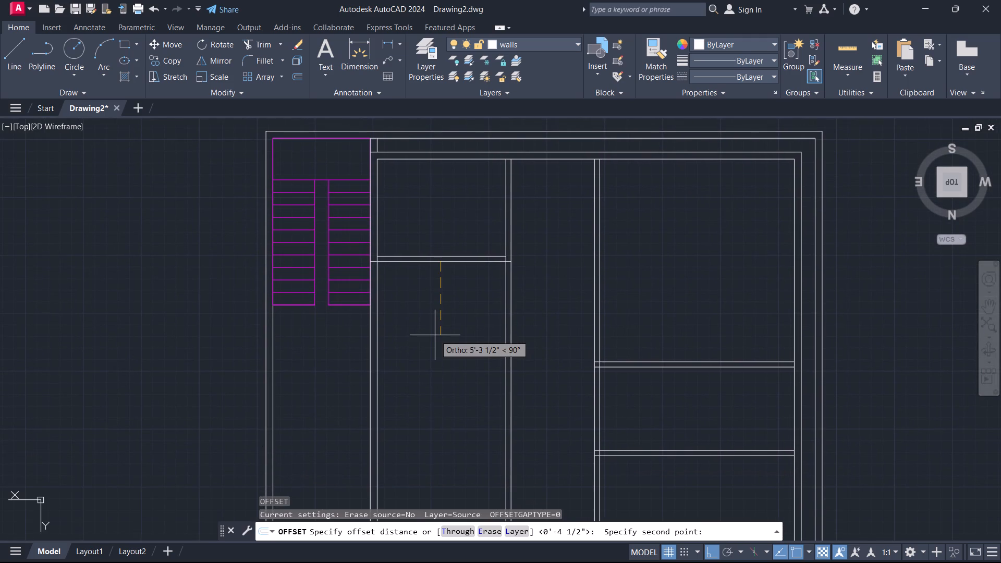
pyautogui.press('5')
pyautogui.press("'")
pyautogui.press('Return')
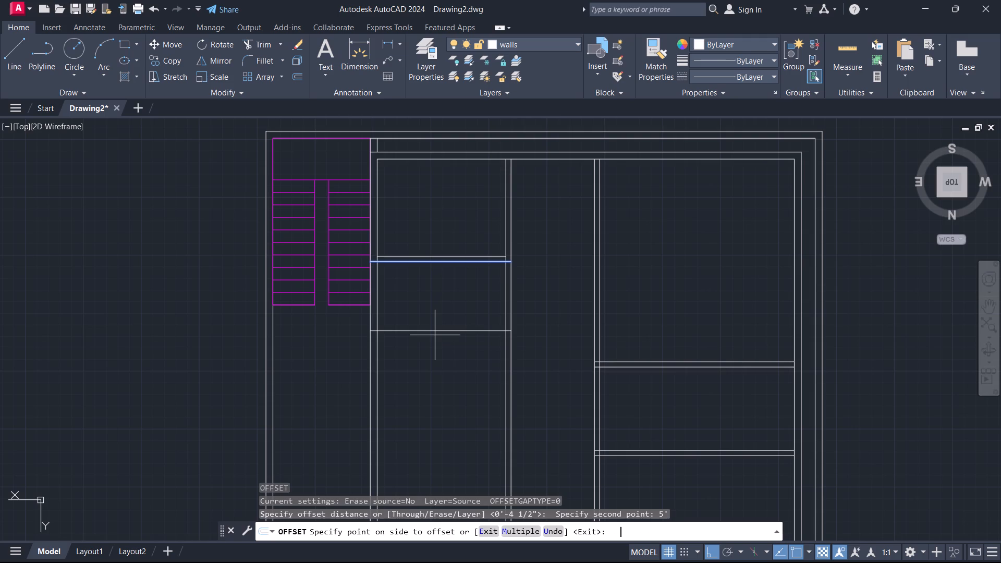
pyautogui.click(434, 345)
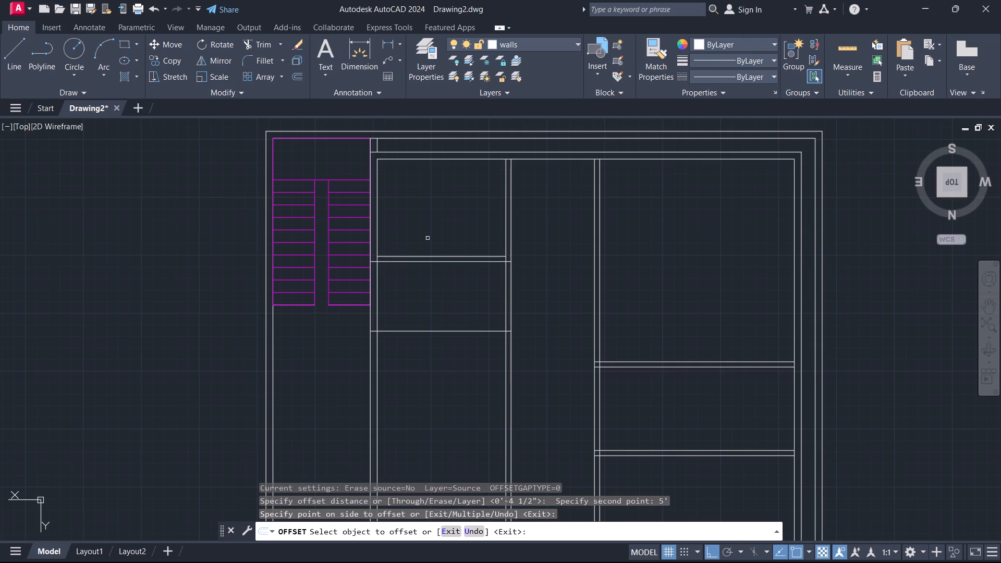
# Offset the stair-side wall's room-side face line 5' into the room.
pyautogui.click(379, 316)
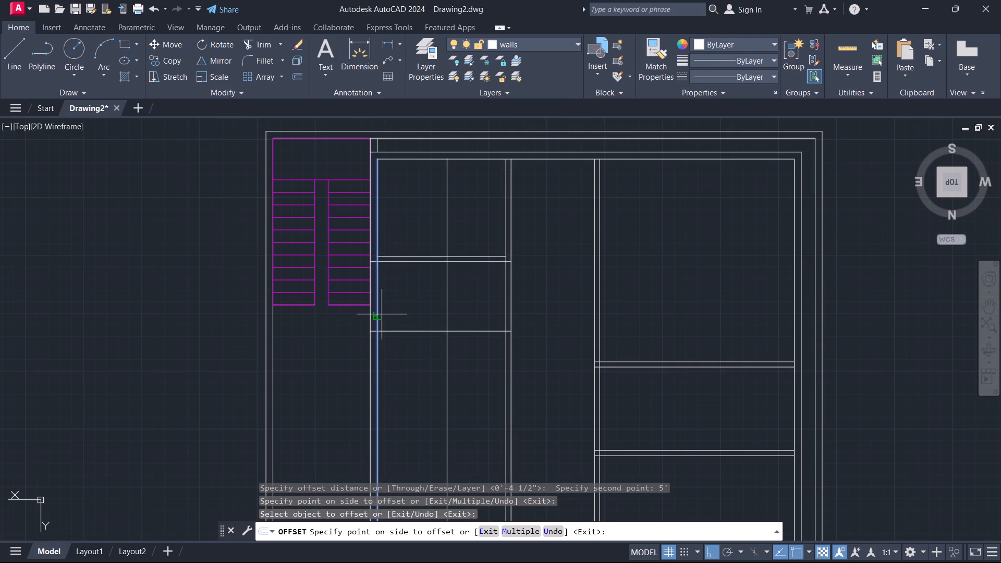
pyautogui.click(423, 315)
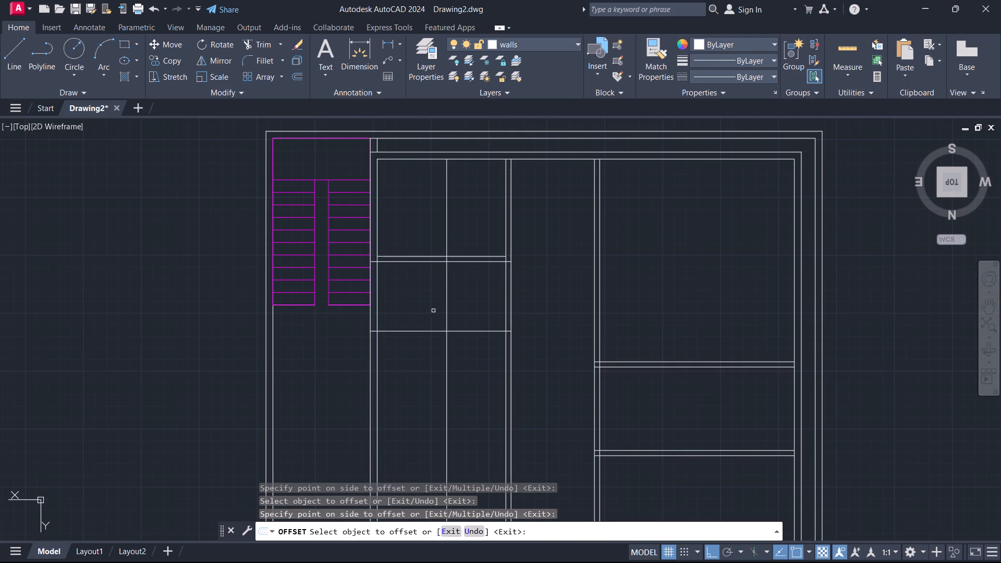
pyautogui.press('Escape')
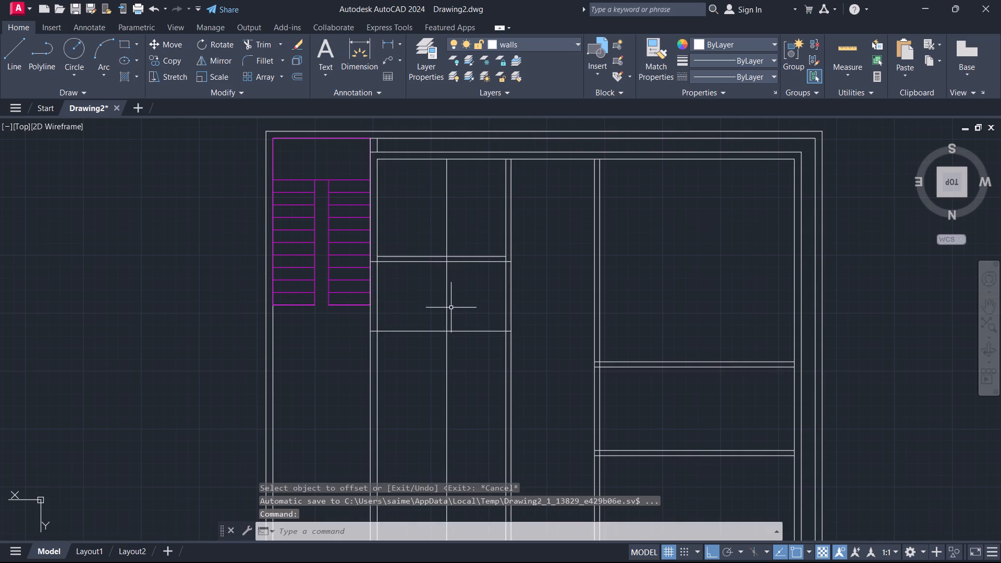
# Offset both new 5' lines outward by 4.5" to give the small room's walls their thickness.
pyautogui.press('o')
pyautogui.press('space')
pyautogui.click(445, 307)
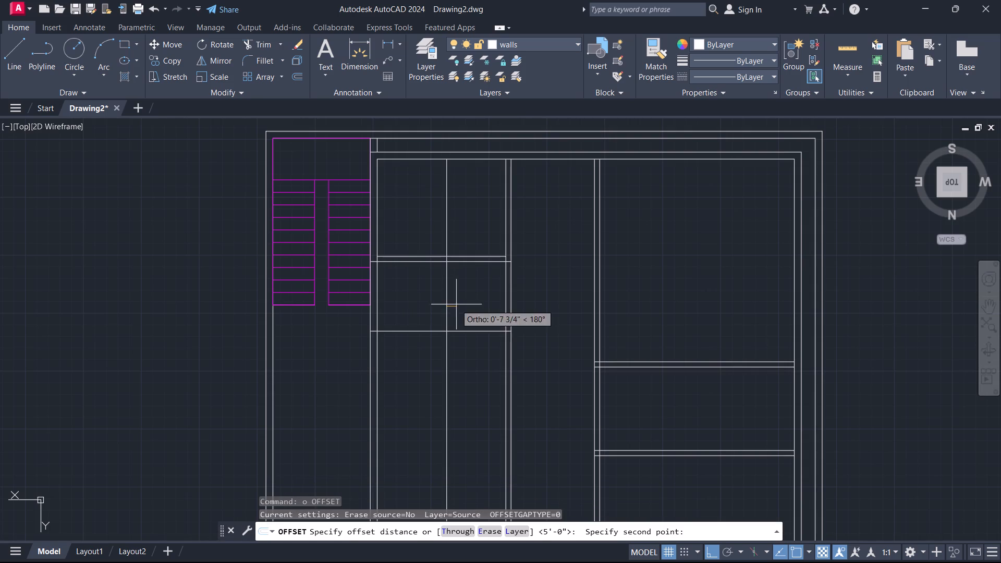
pyautogui.write('4.5"')
pyautogui.press('Return')
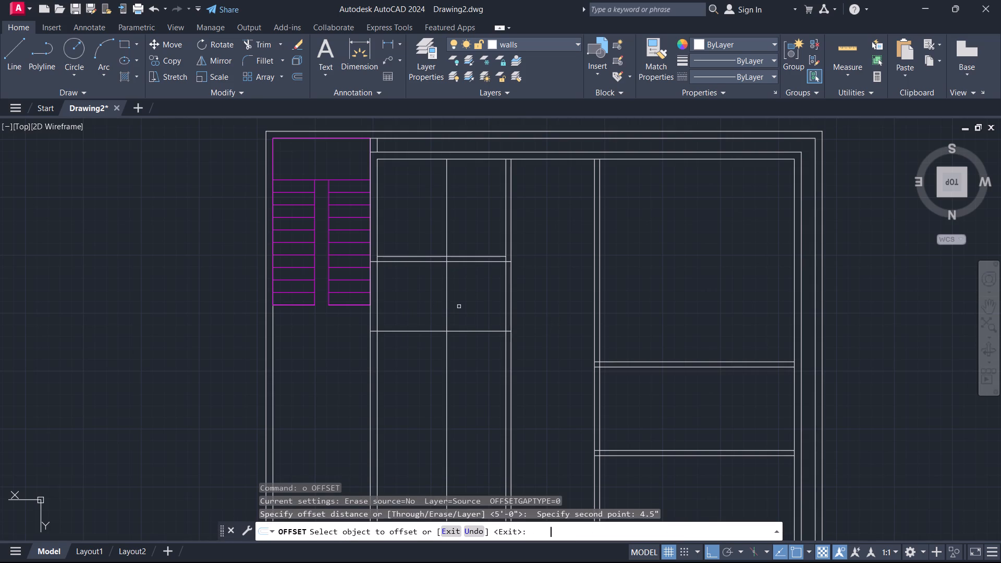
pyautogui.click(447, 305)
pyautogui.click(464, 305)
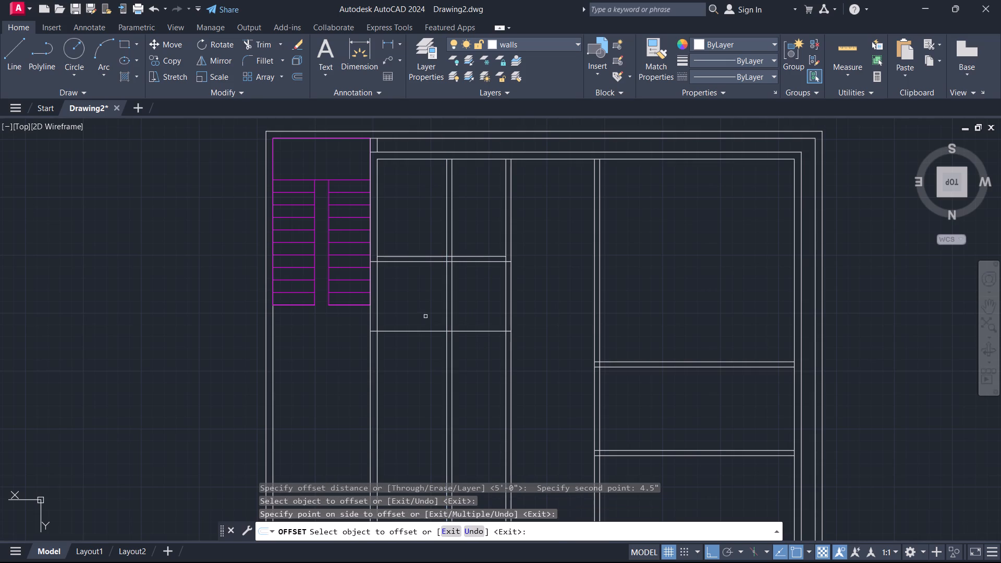
pyautogui.click(422, 331)
pyautogui.click(422, 350)
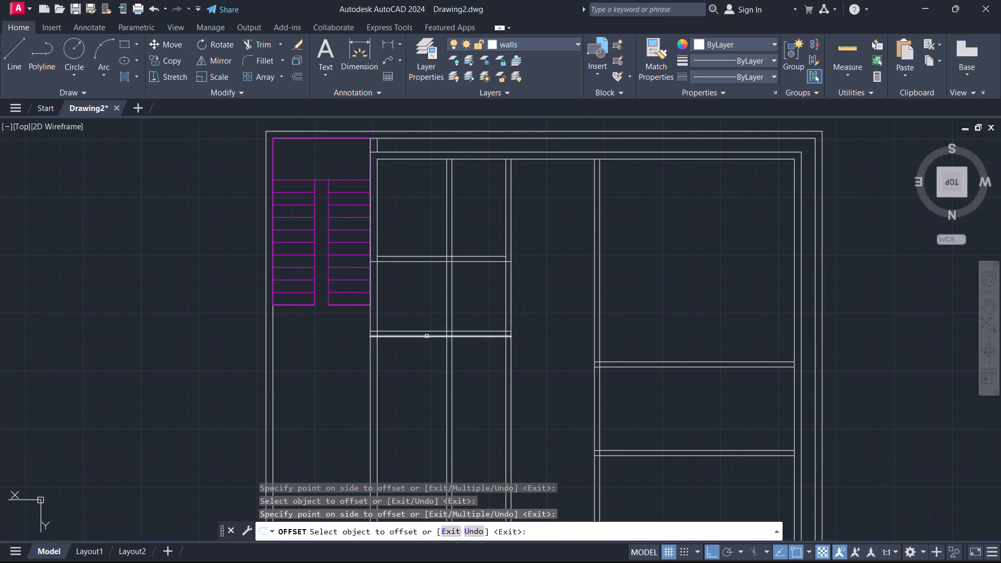
pyautogui.press('Escape')
# Trim the new 5' room walls to an L-shaped corner and clear their leftover stubs inside the nearer long partition.
pyautogui.press('t')
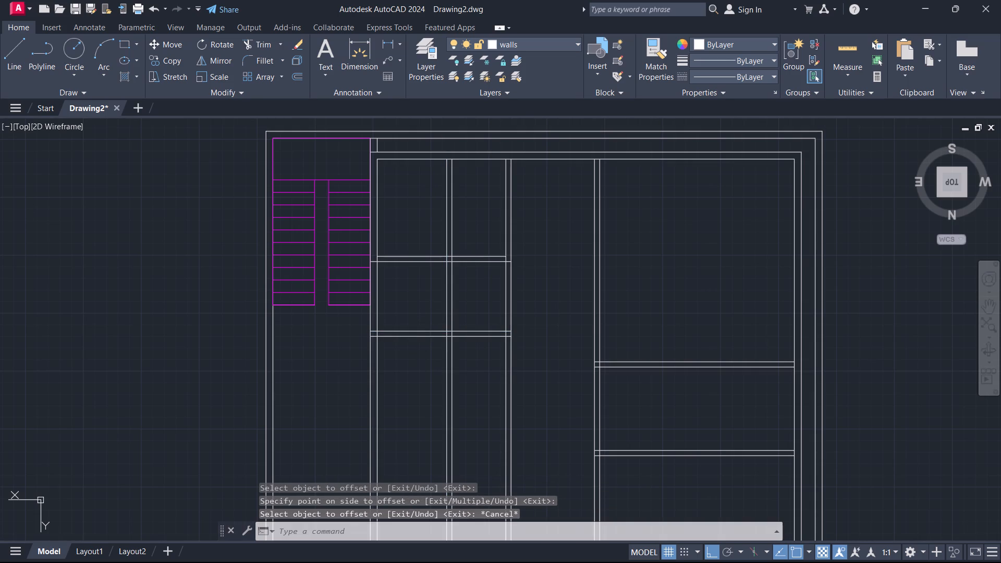
pyautogui.press('r')
pyautogui.press('Return')
pyautogui.moveTo(471, 302); pyautogui.dragTo(447, 352)
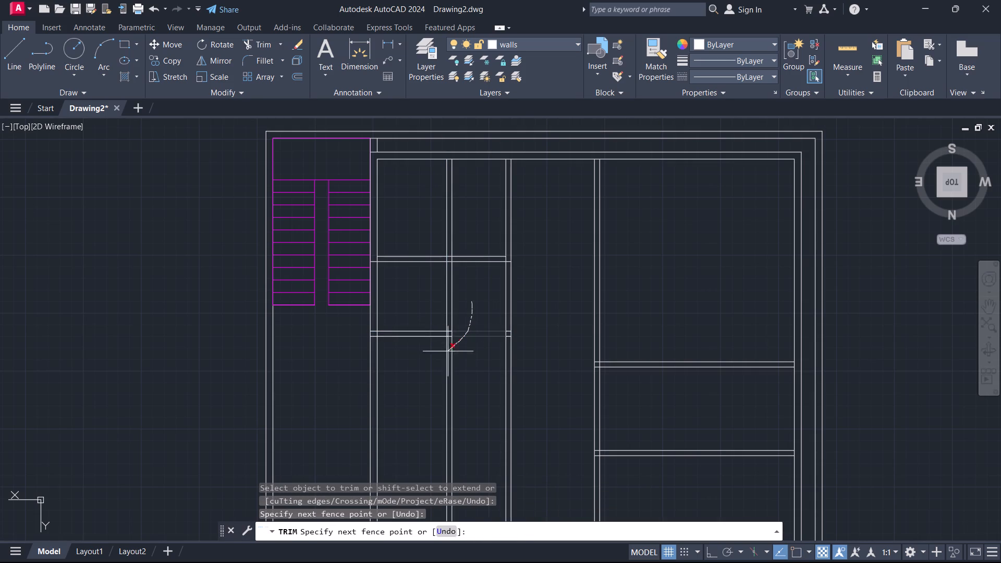
pyautogui.moveTo(447, 352); pyautogui.dragTo(434, 362)
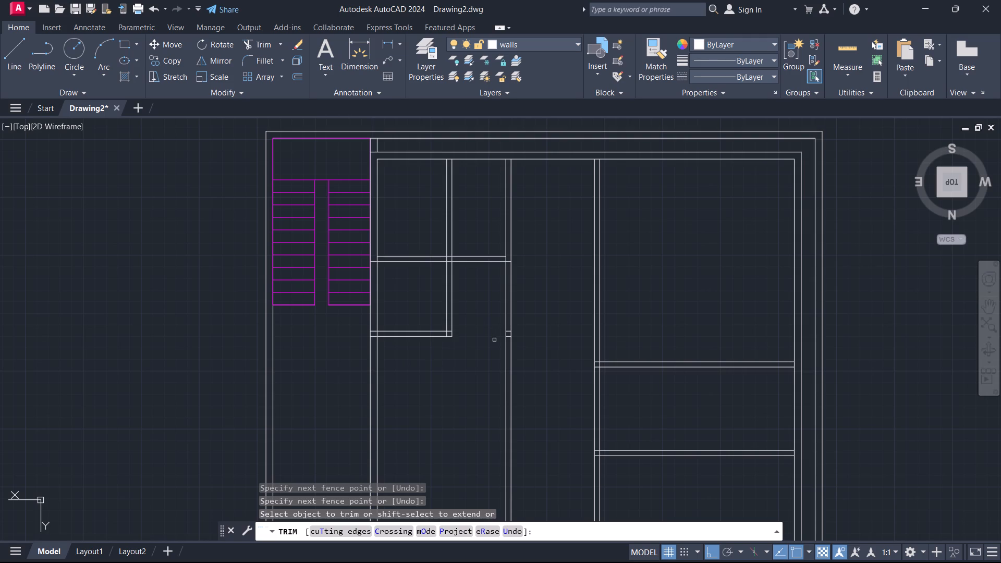
pyautogui.scroll(2, 499, 358)
pyautogui.moveTo(520, 286); pyautogui.dragTo(520, 286)
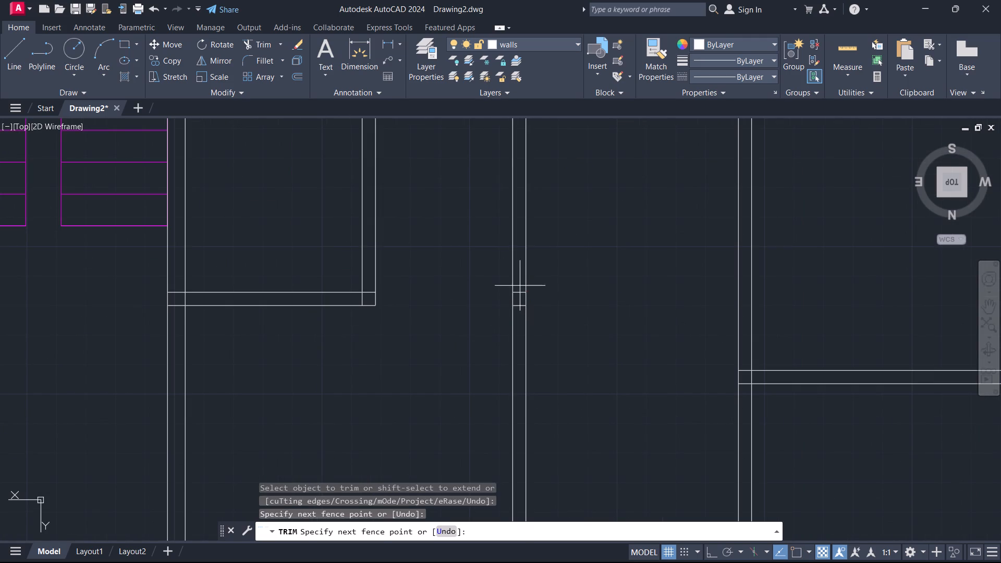
pyautogui.moveTo(520, 286); pyautogui.dragTo(517, 316)
# Trim the short piece of the upper cross wall's face line that crosses the stair-side wall thickness.
pyautogui.scroll(-1, 444, 296)
pyautogui.moveTo(434, 285); pyautogui.dragTo(440, 305, button='middle')
pyautogui.scroll(-1, 434, 285)
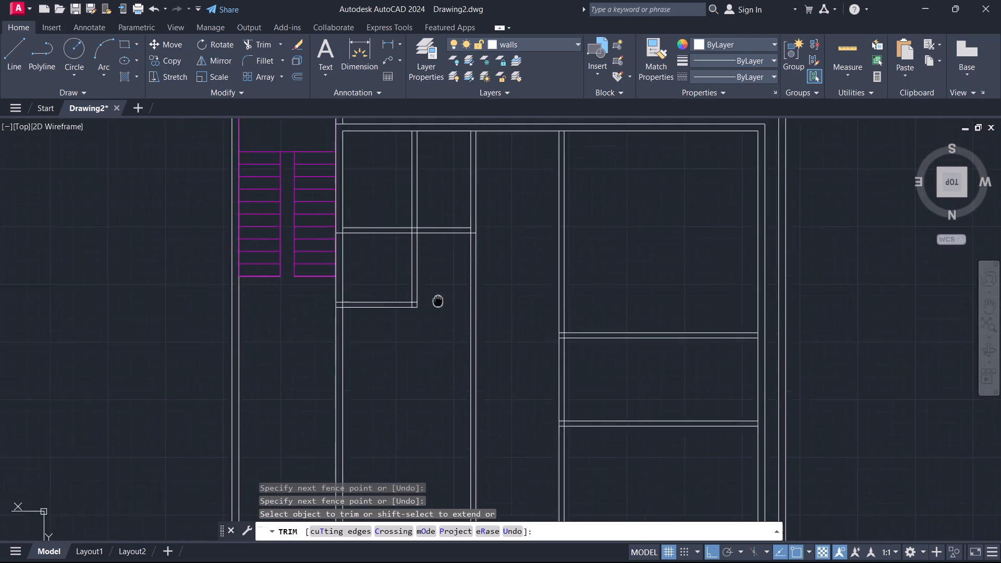
pyautogui.moveTo(440, 305); pyautogui.dragTo(453, 368, button='middle')
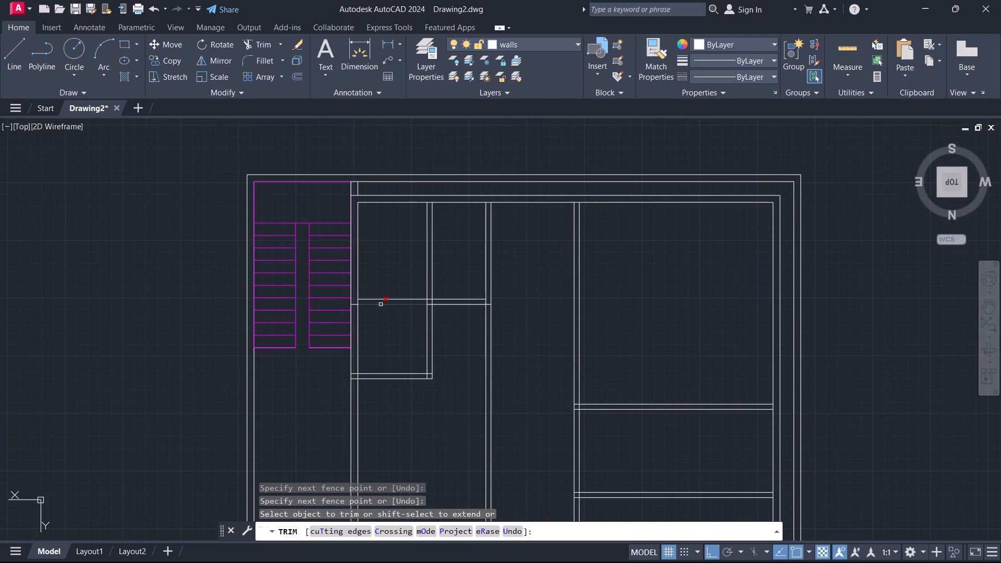
pyautogui.scroll(3, 352, 307)
pyautogui.moveTo(361, 289); pyautogui.dragTo(360, 310)
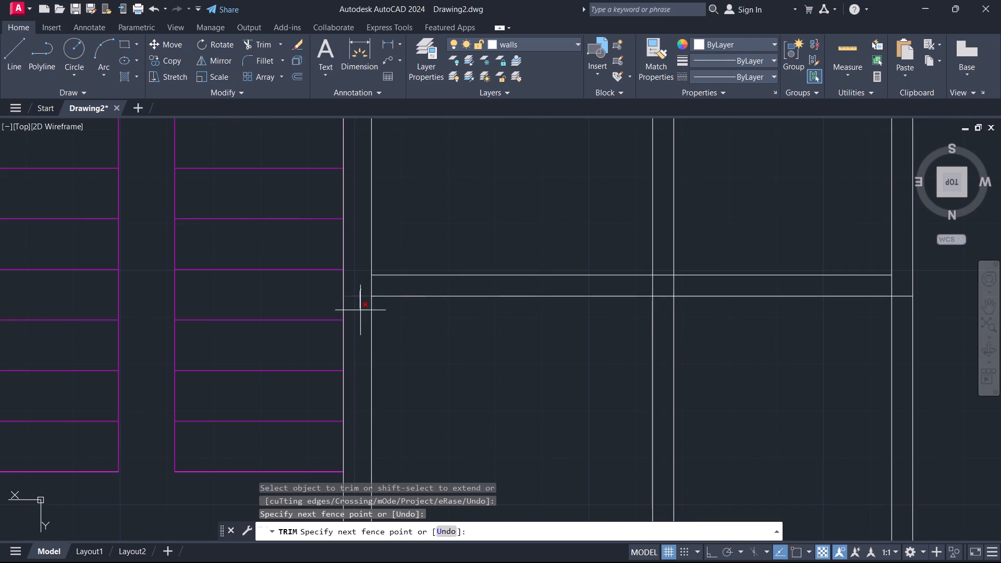
pyautogui.moveTo(360, 310); pyautogui.dragTo(360, 311)
# Trim the overlapping line ends at the outer corner of the 5' room's walls.
pyautogui.moveTo(774, 350); pyautogui.dragTo(699, 327, button='middle')
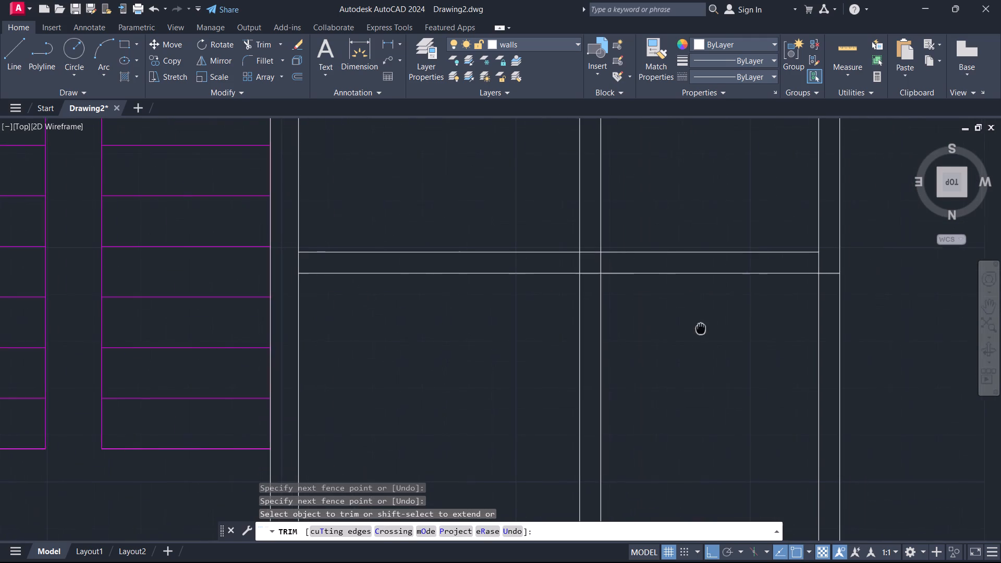
pyautogui.moveTo(699, 327); pyautogui.dragTo(698, 327, button='middle')
pyautogui.scroll(-2, 730, 301)
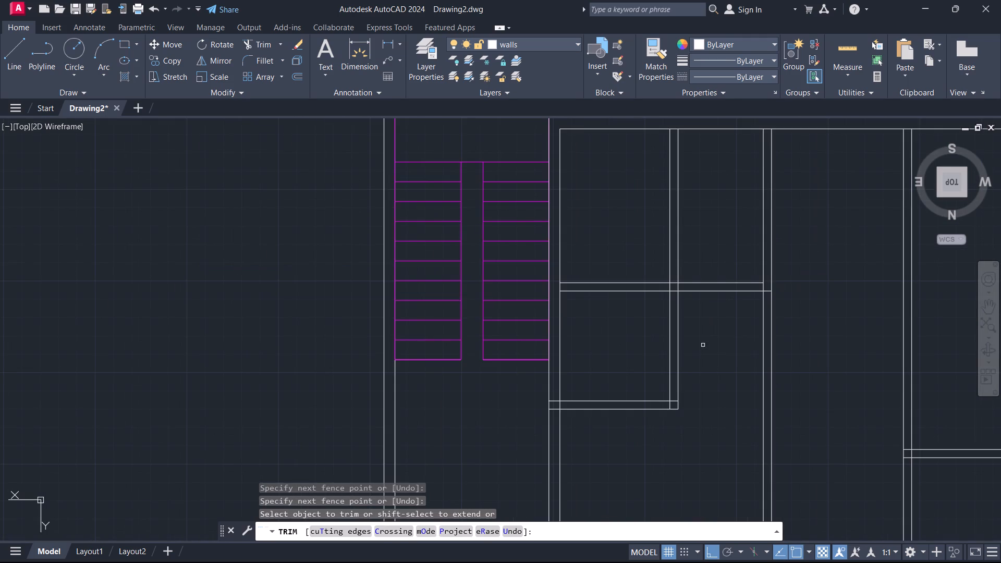
pyautogui.scroll(1, 685, 427)
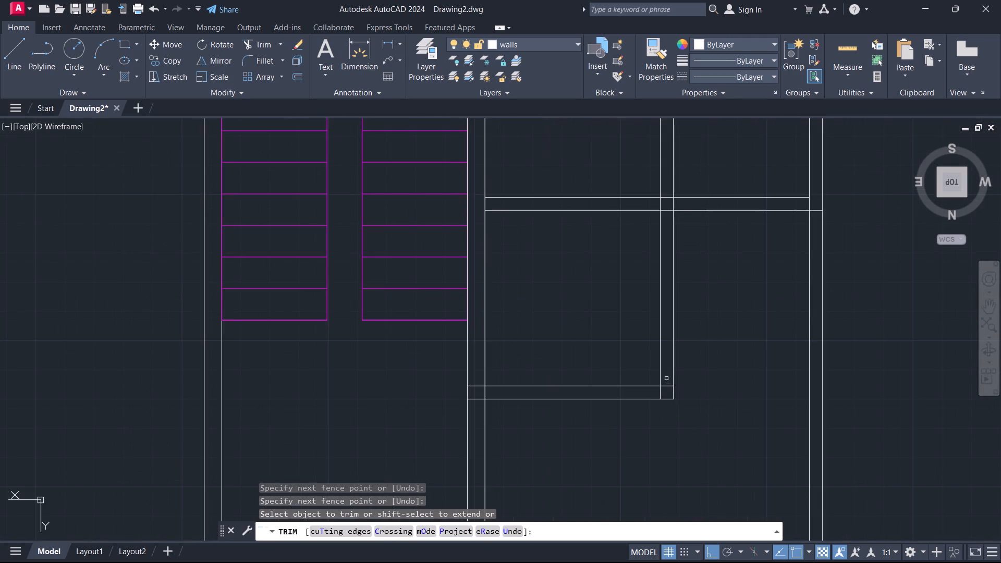
pyautogui.moveTo(666, 378); pyautogui.dragTo(655, 392)
pyautogui.scroll(-2, 766, 347)
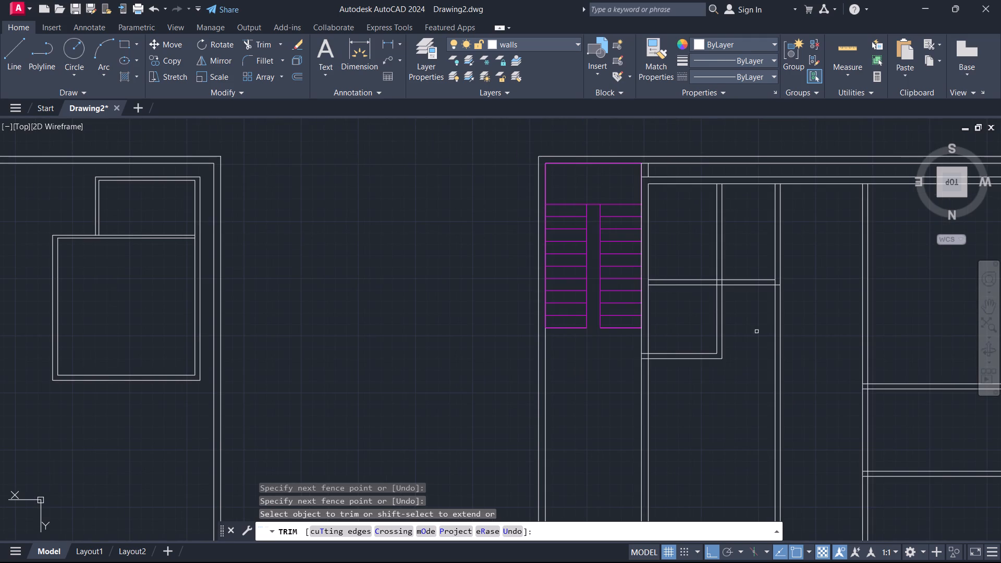
pyautogui.moveTo(737, 345); pyautogui.dragTo(726, 351, button='middle')
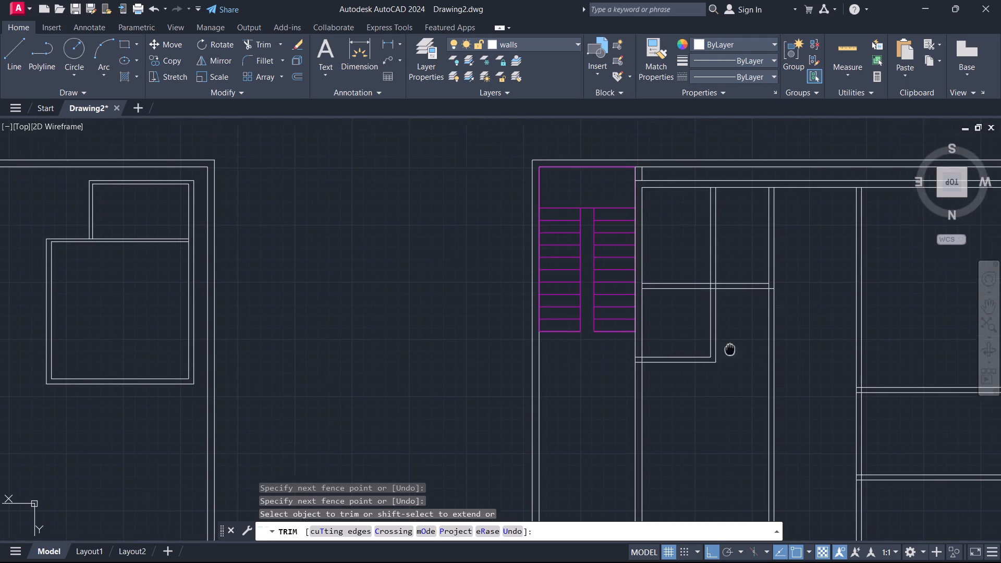
# Measure the clear width of the passage between the two long partitions at its upper end.
pyautogui.moveTo(726, 351); pyautogui.dragTo(694, 362, button='middle')
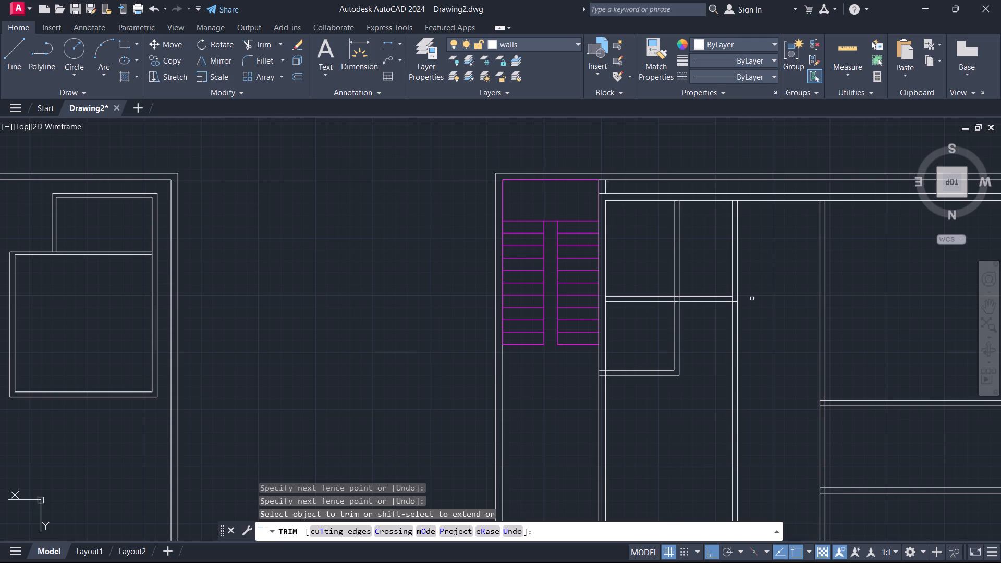
pyautogui.moveTo(774, 269); pyautogui.dragTo(677, 274, button='middle')
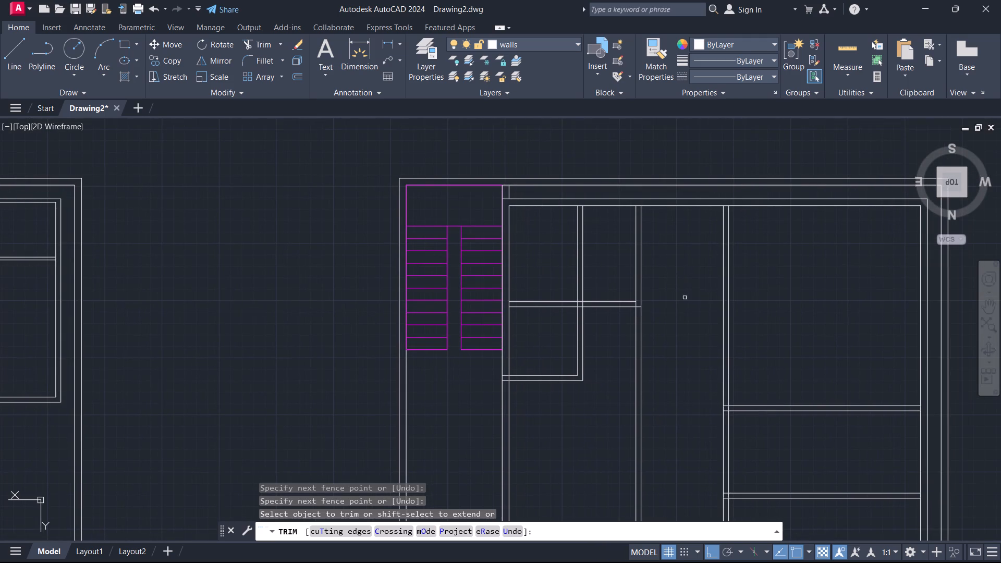
pyautogui.press('Escape')
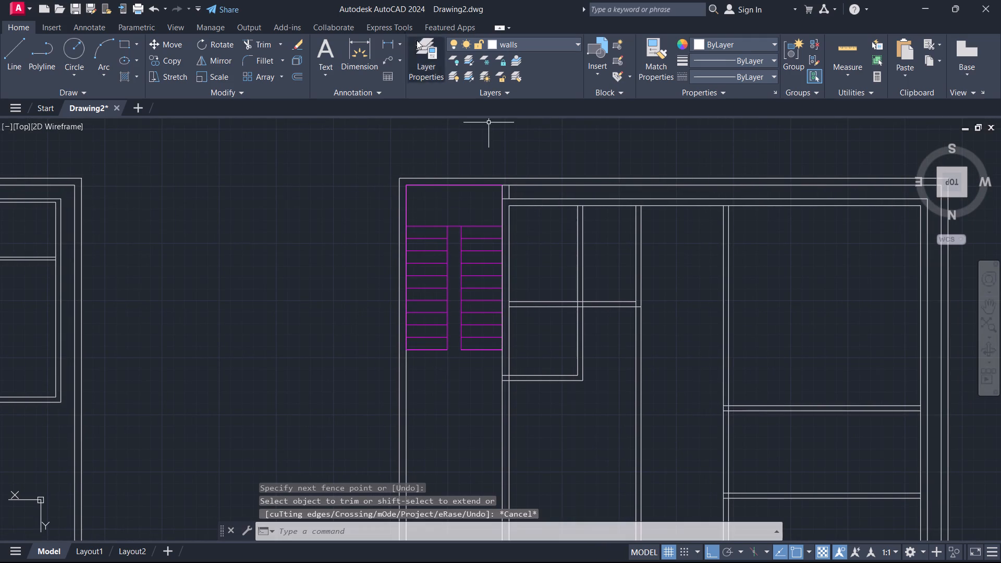
pyautogui.click(386, 43)
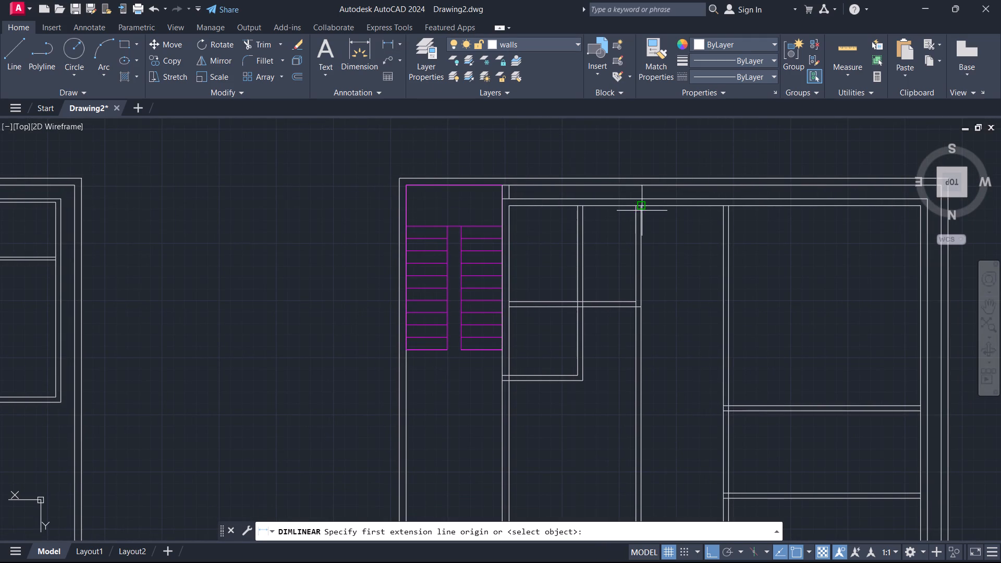
pyautogui.click(641, 208)
pyautogui.click(721, 210)
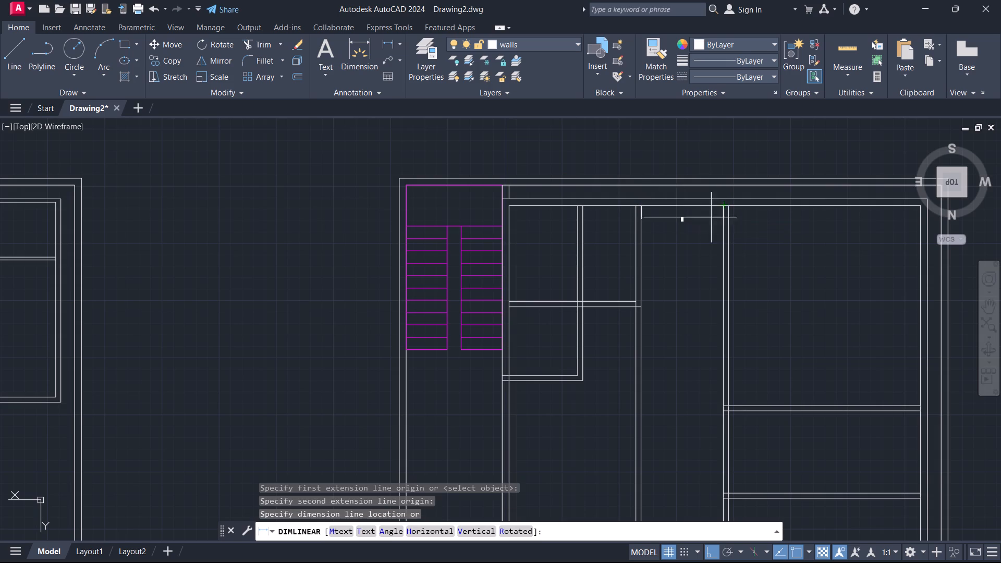
pyautogui.scroll(3, 683, 256)
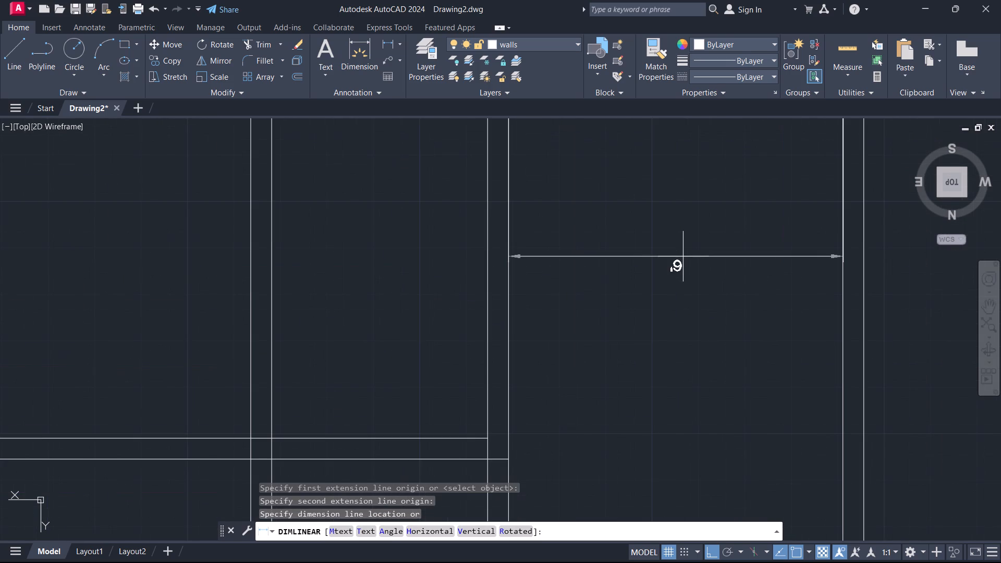
pyautogui.press('Escape')
# Trim away the part of the 5' room's long side wall lines that runs through the 7' deep room.
pyautogui.scroll(-3, 666, 213)
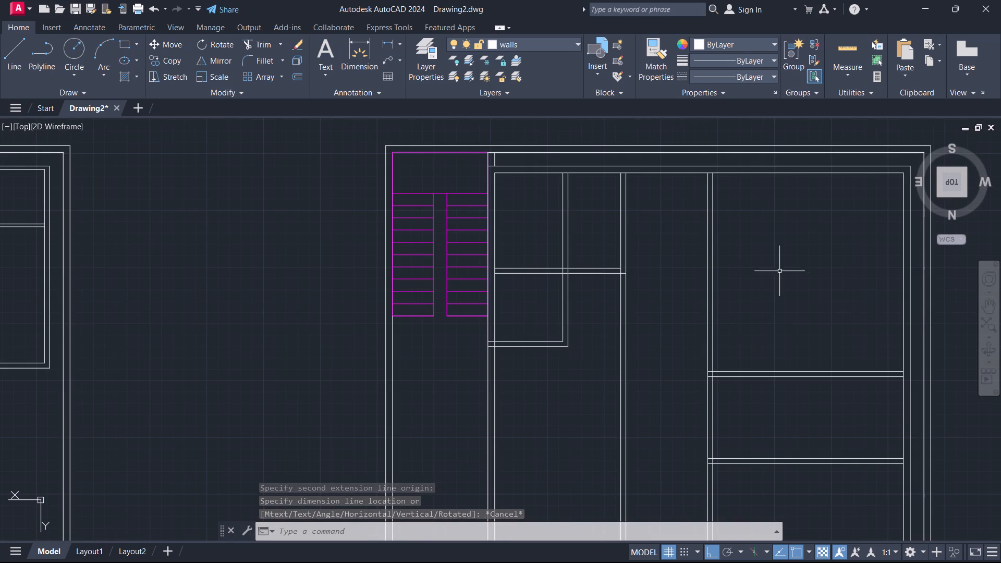
pyautogui.scroll(-1, 755, 288)
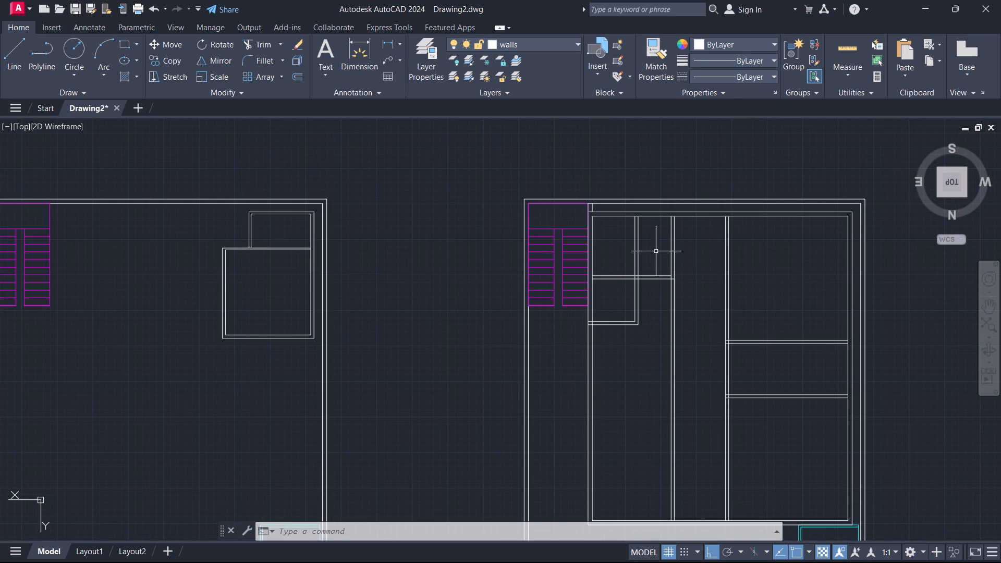
pyautogui.scroll(2, 638, 249)
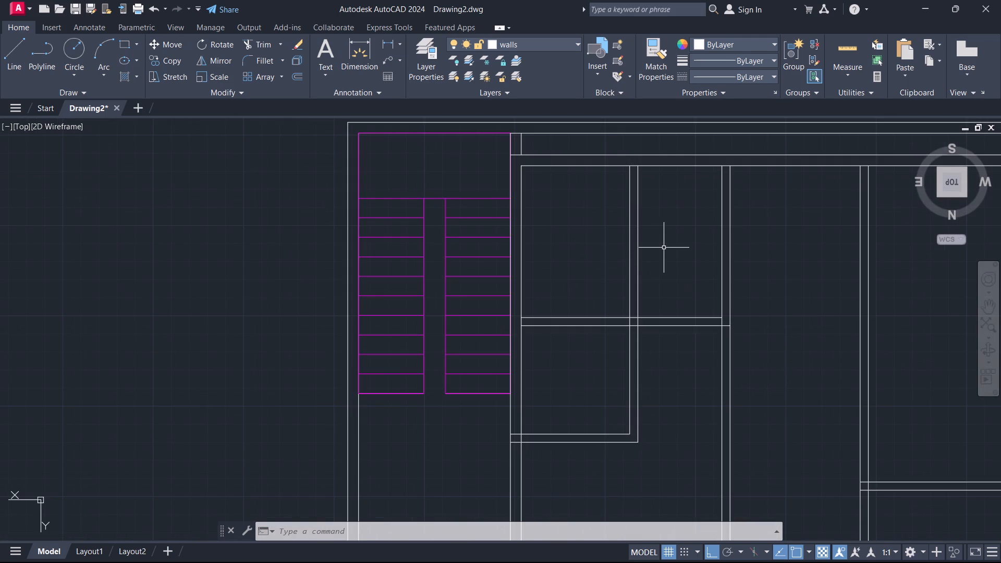
pyautogui.write('tr')
pyautogui.press('Return')
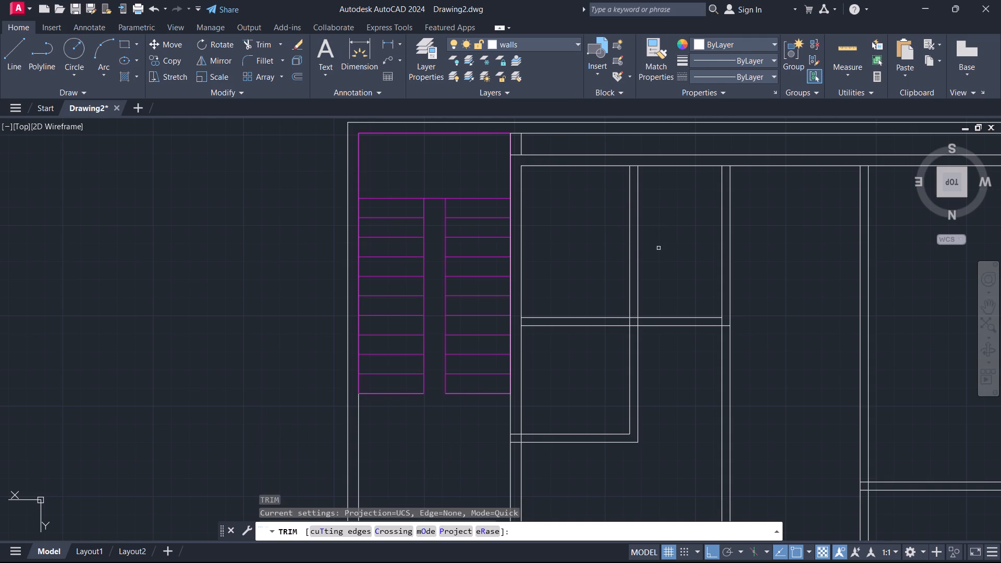
pyautogui.moveTo(670, 241); pyautogui.dragTo(575, 259)
pyautogui.scroll(2, 642, 267)
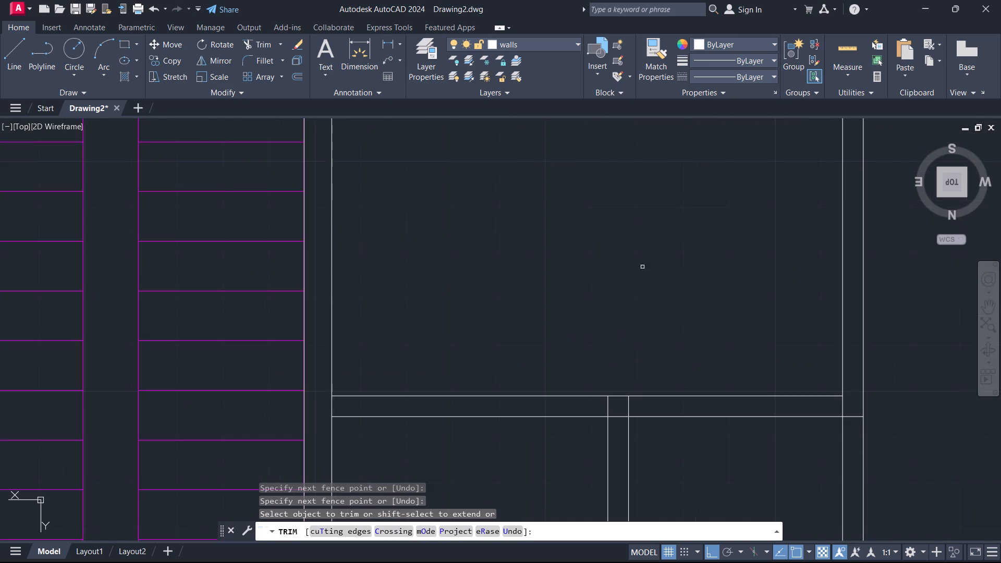
pyautogui.scroll(-1, 667, 341)
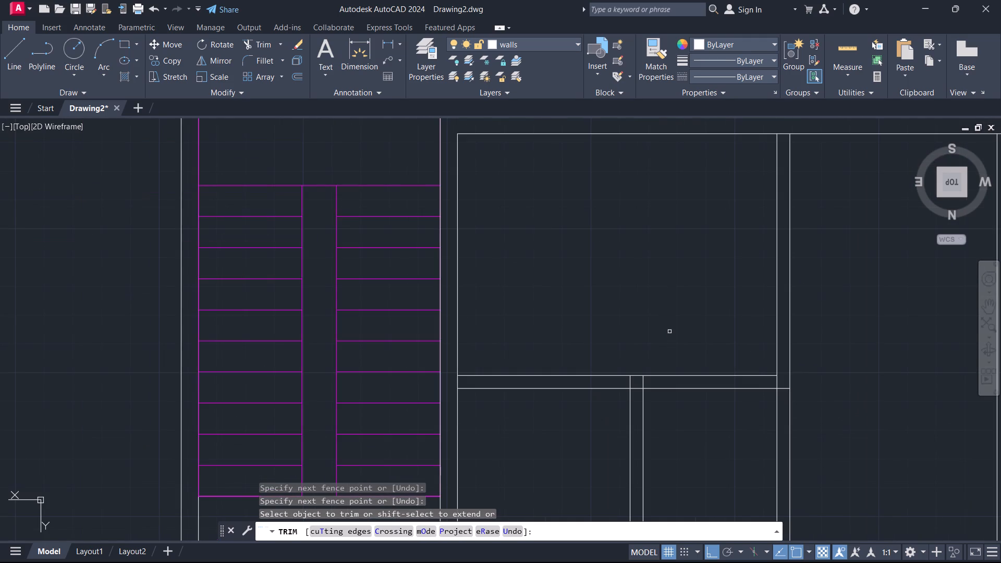
pyautogui.press('Escape')
# Measure the passage width between the facing sides of the two long partitions, beside the 7' deep room.
pyautogui.scroll(-1, 685, 291)
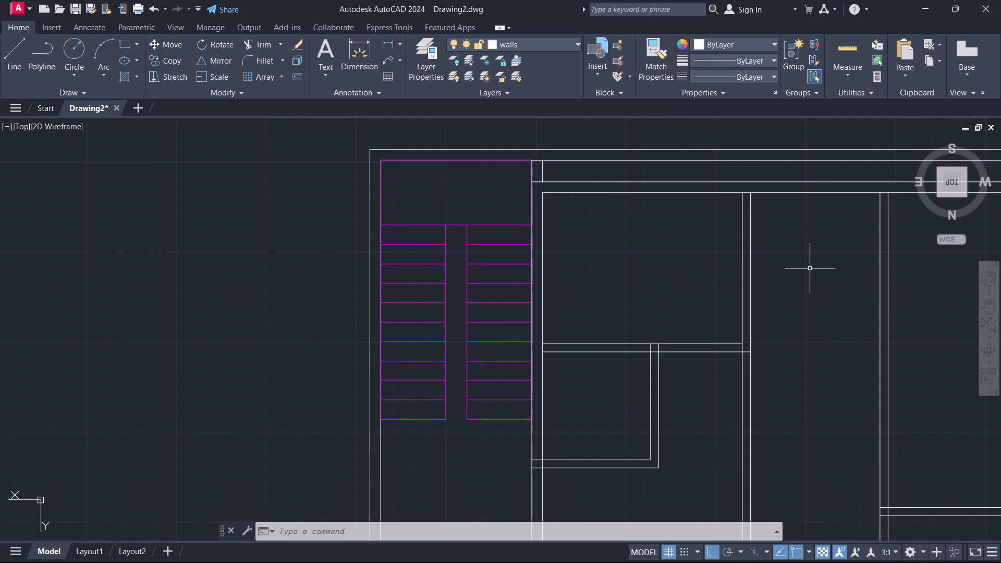
pyautogui.scroll(-1, 809, 285)
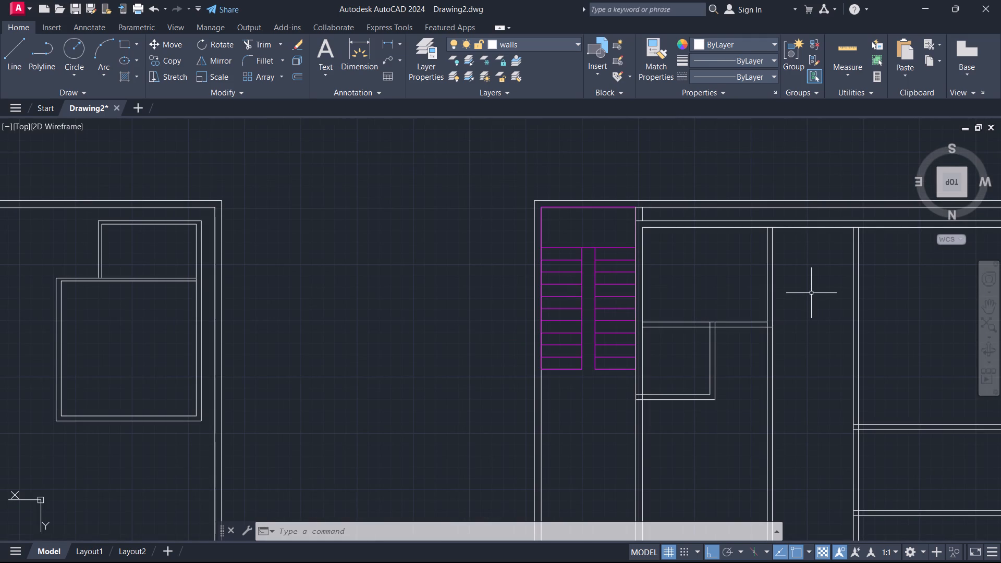
pyautogui.moveTo(810, 292); pyautogui.dragTo(759, 296, button='middle')
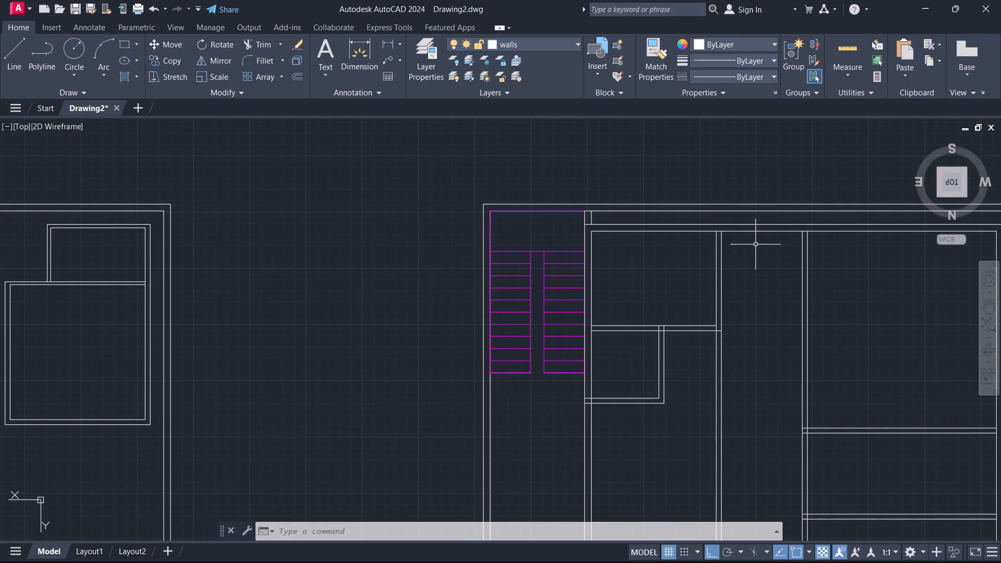
pyautogui.click(387, 46)
pyautogui.click(722, 289)
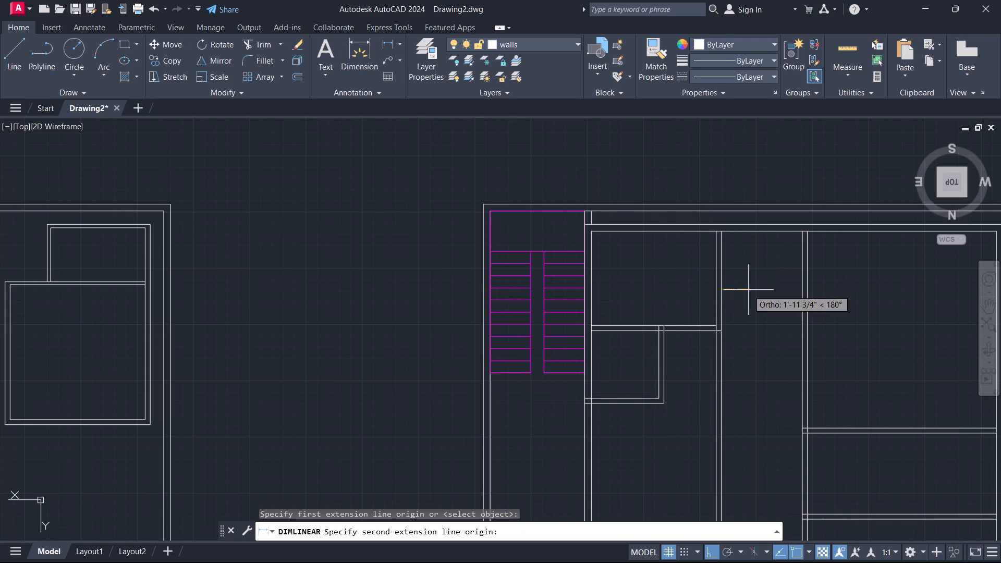
pyautogui.click(802, 288)
pyautogui.scroll(2, 753, 303)
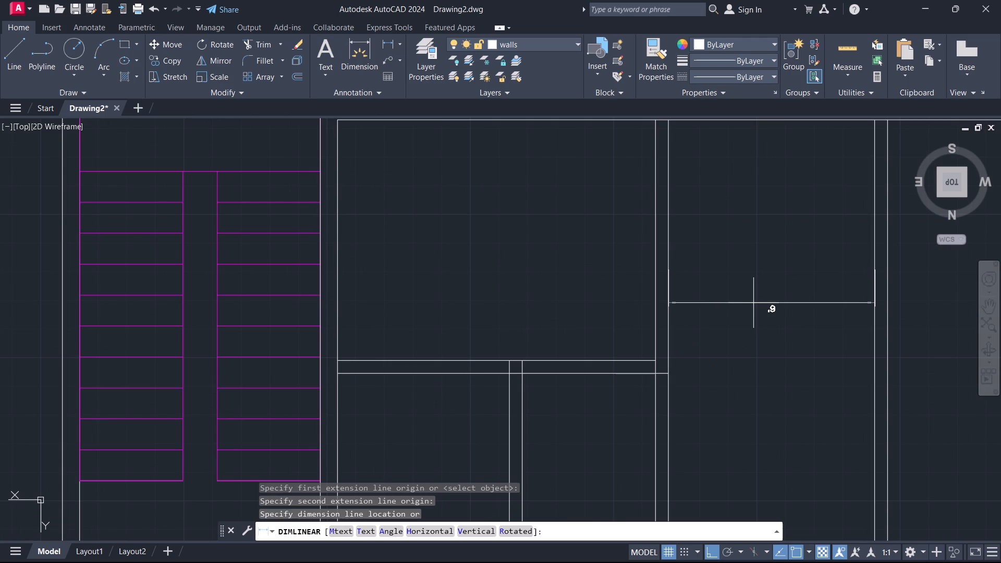
pyautogui.press('Escape')
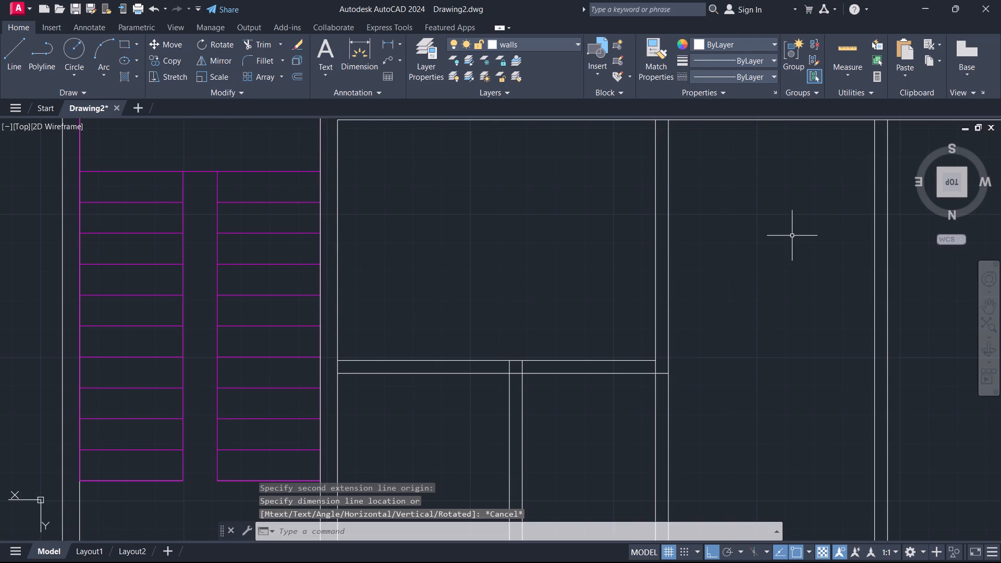
# Offset the inner face line of the upper horizontal wall 12' down into the rooms and passage.
pyautogui.scroll(-1, 786, 337)
pyautogui.moveTo(790, 347); pyautogui.dragTo(670, 265, button='middle')
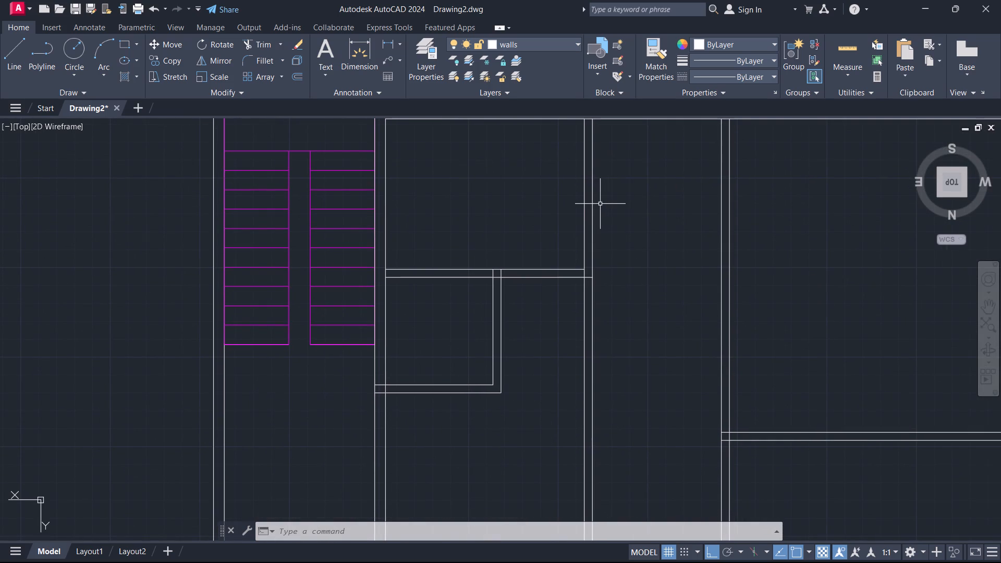
pyautogui.scroll(-1, 630, 239)
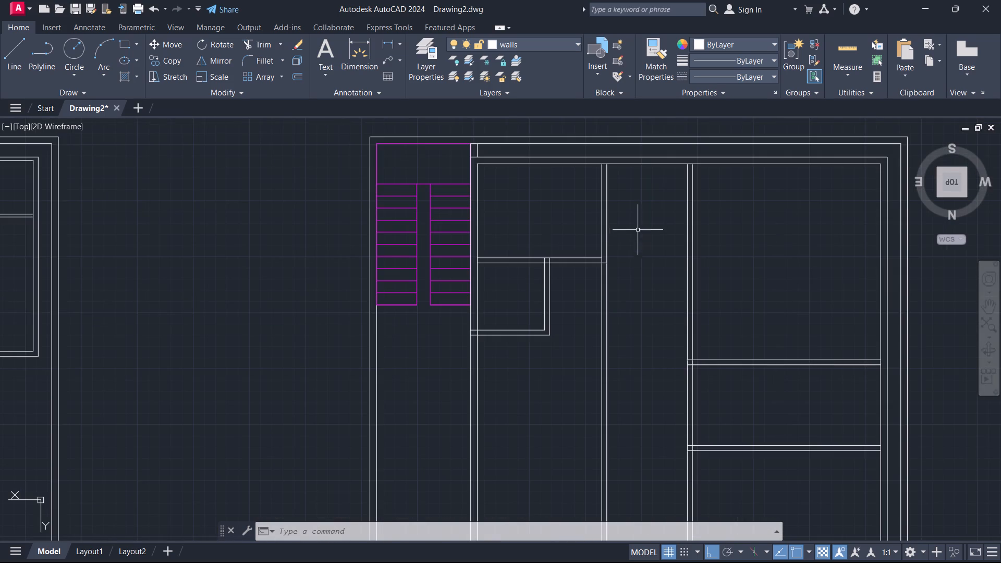
pyautogui.click(636, 164)
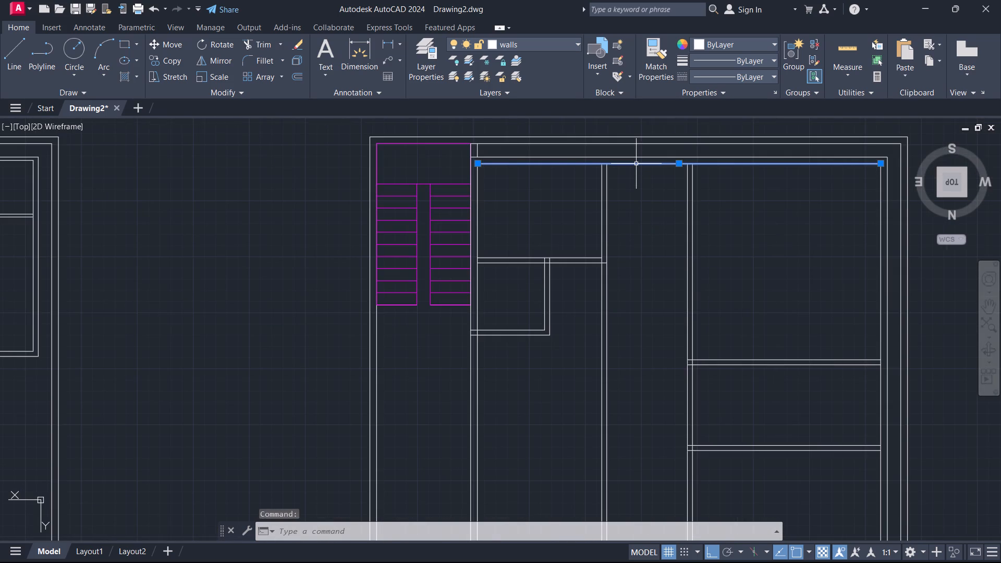
pyautogui.press('o')
pyautogui.press('Return')
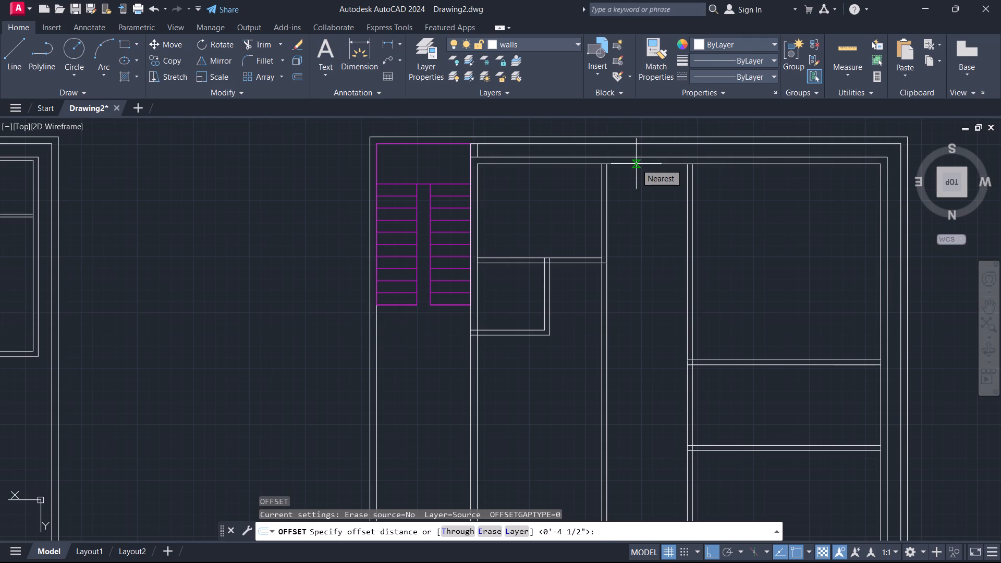
pyautogui.click(636, 164)
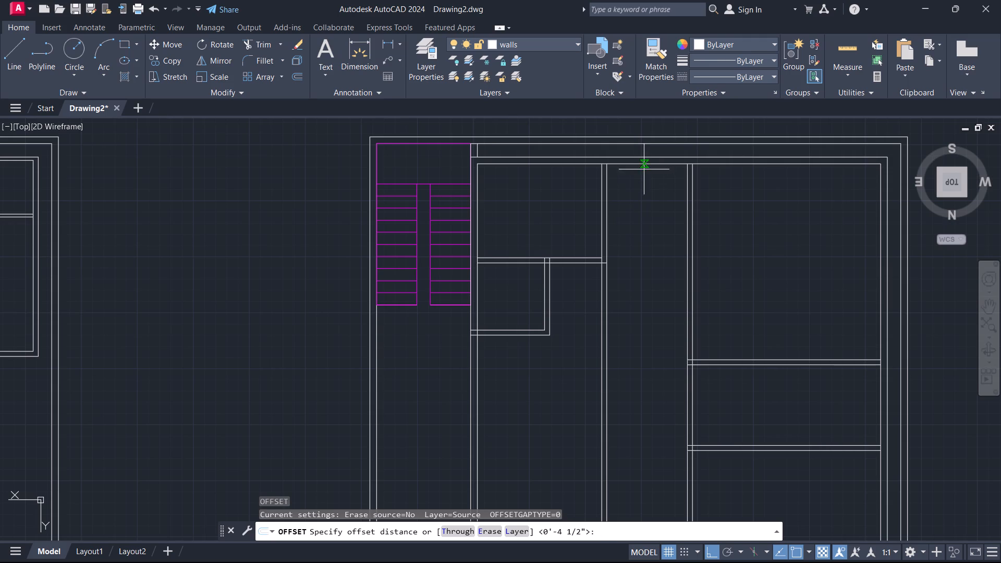
pyautogui.click(643, 166)
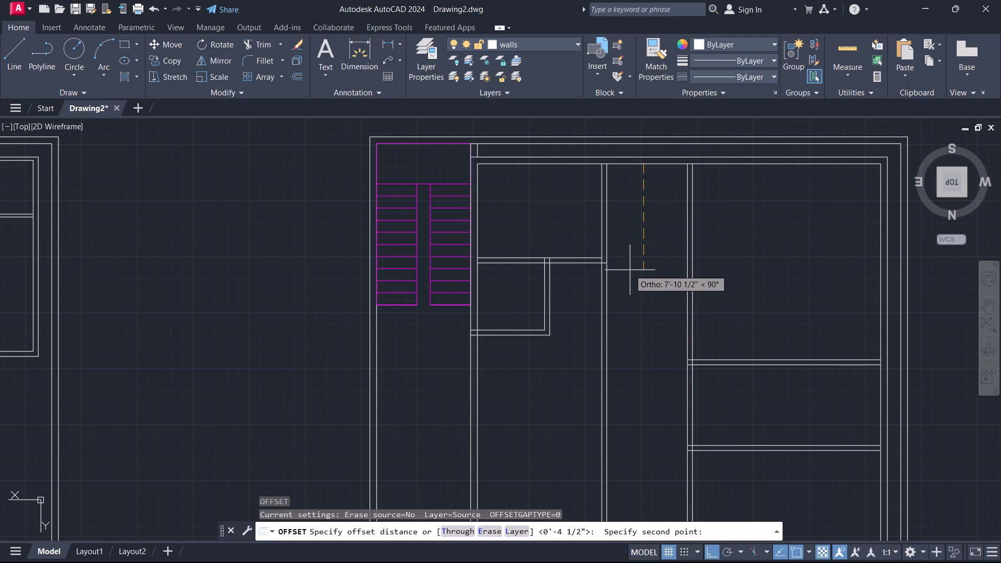
pyautogui.write("12'")
pyautogui.press('Return')
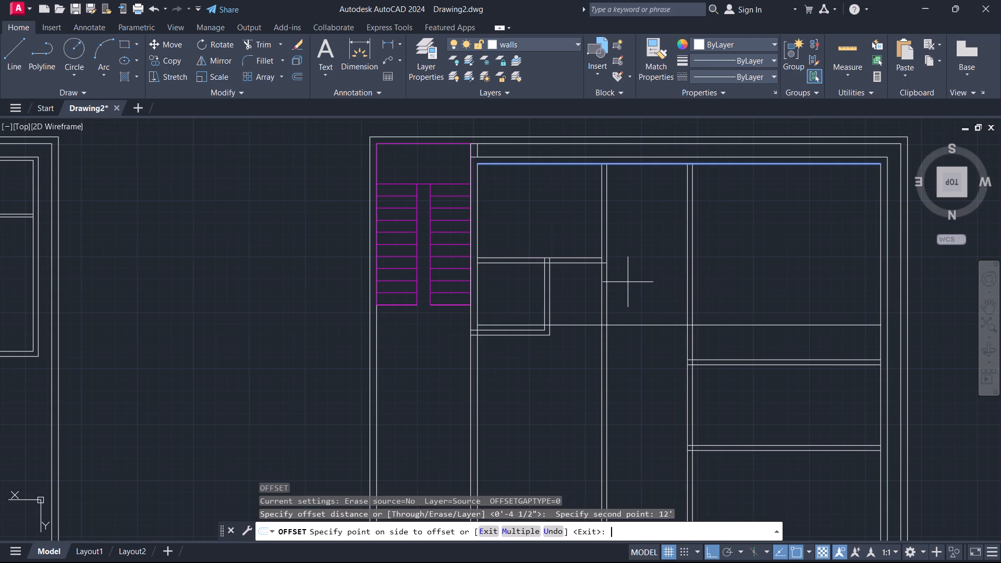
pyautogui.click(627, 287)
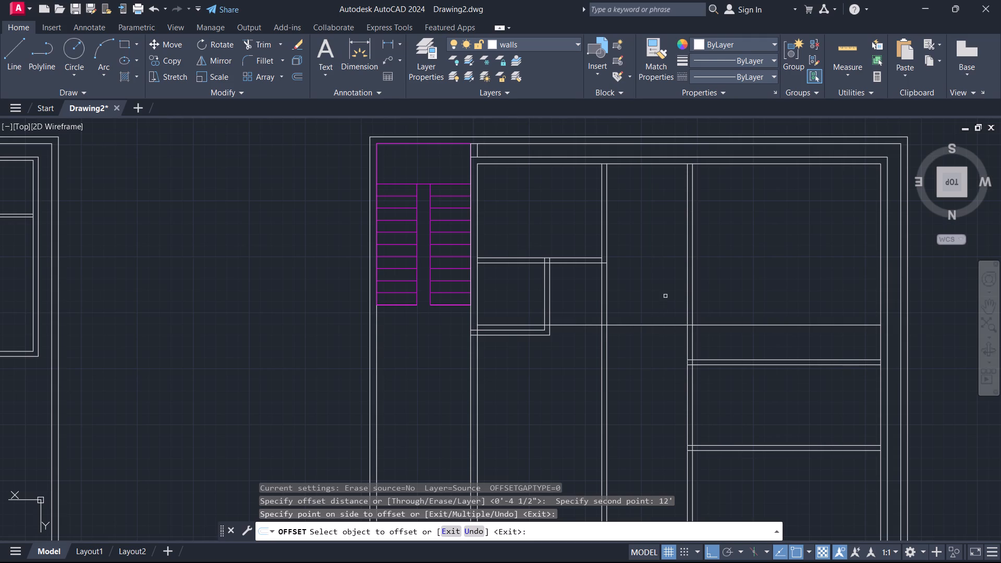
# Offset the passage-side face line of the long partition beside the 7' deep room 3' into the passage.
pyautogui.scroll(1, 662, 296)
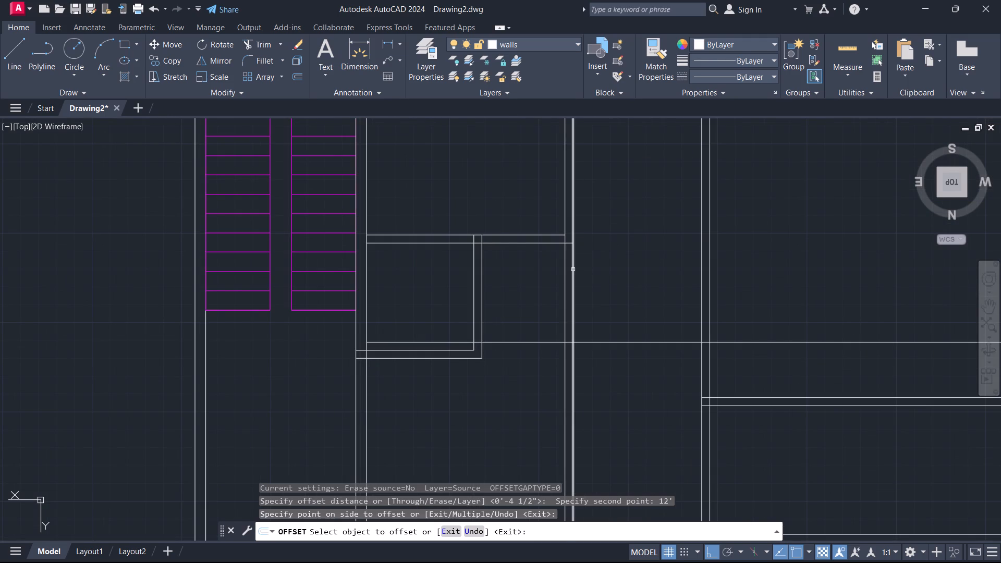
pyautogui.click(573, 270)
pyautogui.press('Escape')
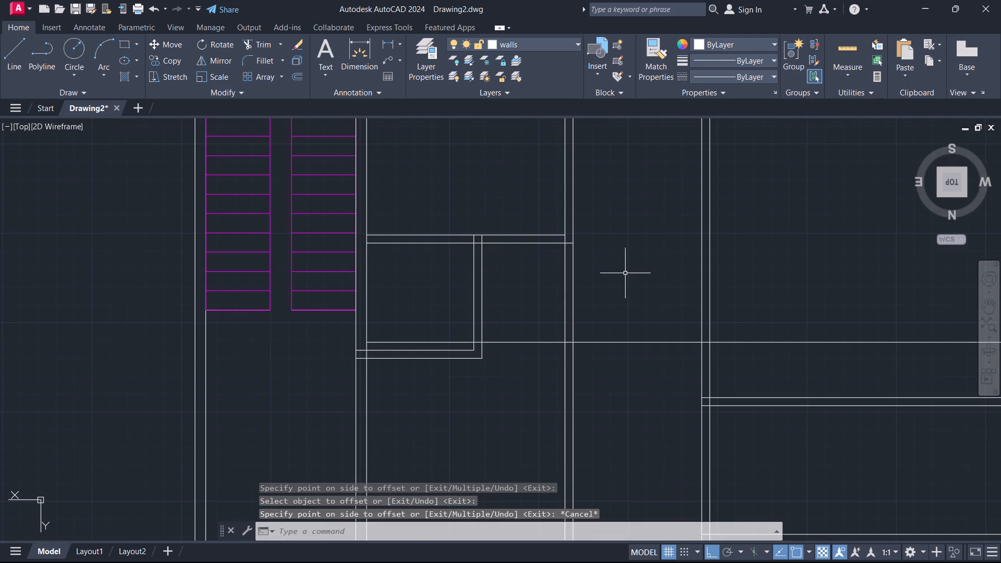
pyautogui.press('o')
pyautogui.press('Return')
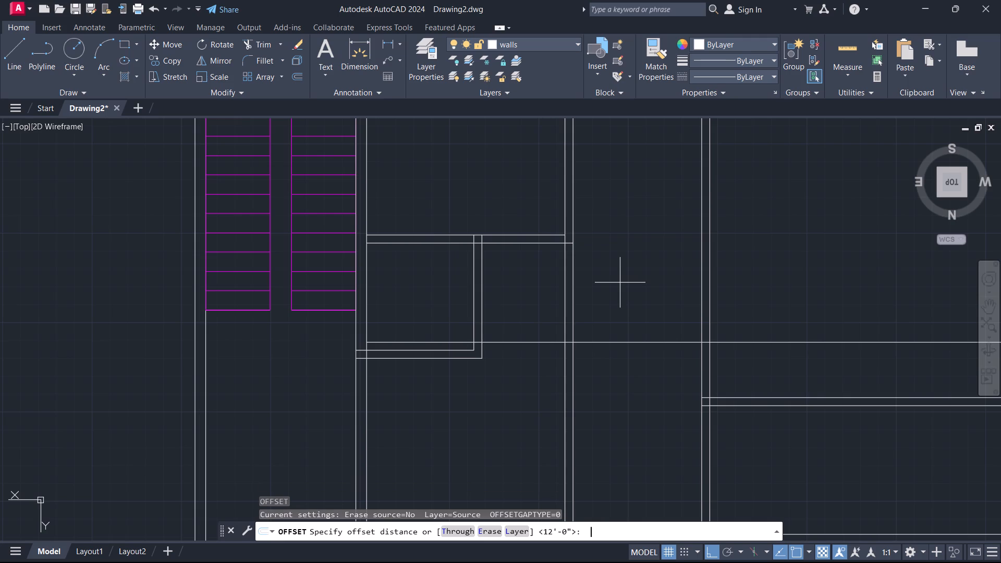
pyautogui.click(575, 286)
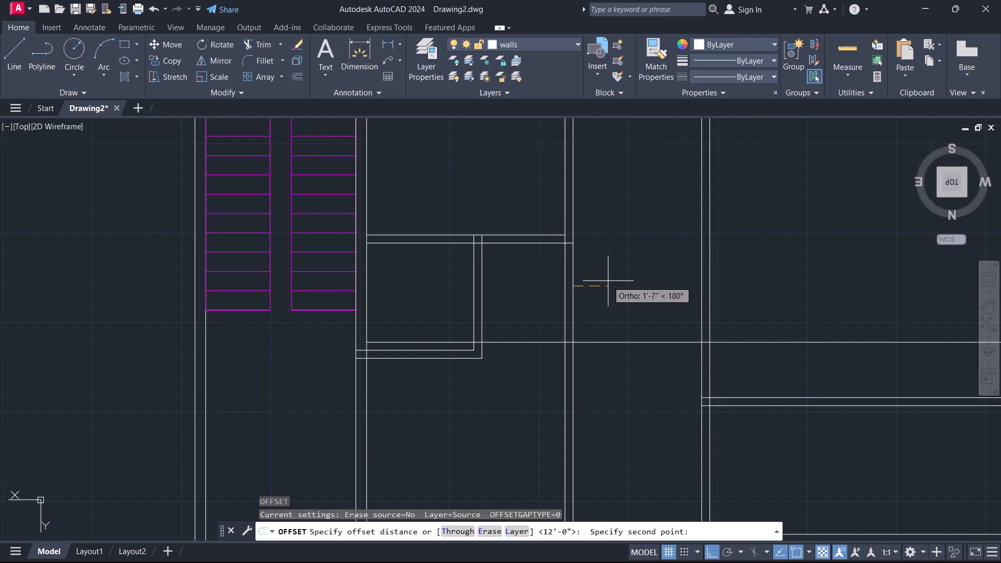
pyautogui.press('3')
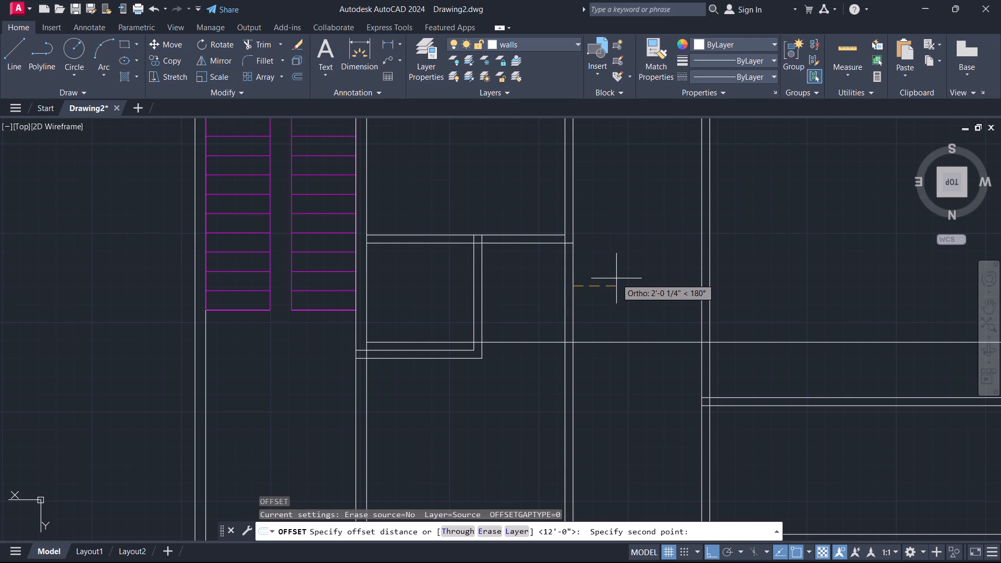
pyautogui.press("'")
pyautogui.press('Return')
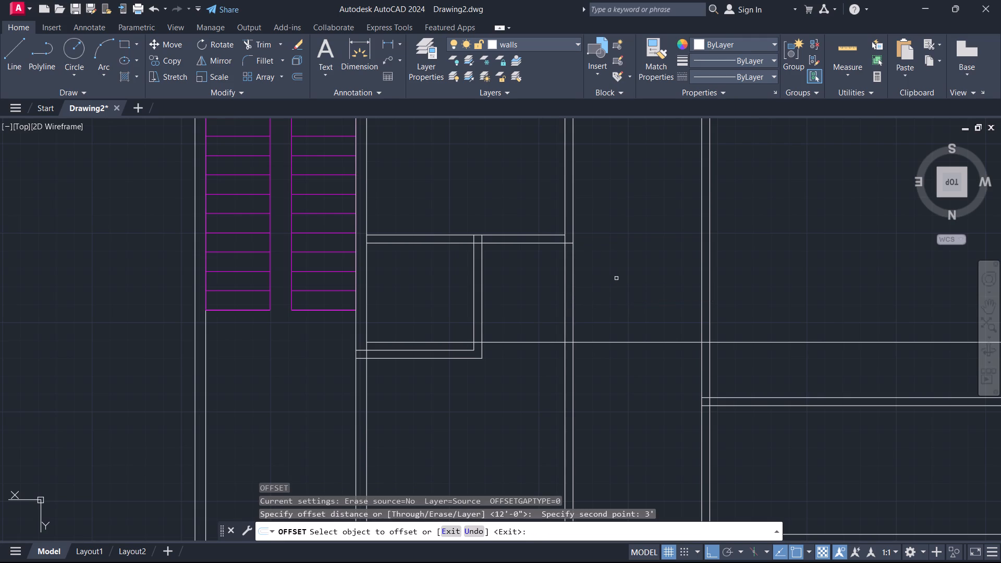
pyautogui.click(572, 282)
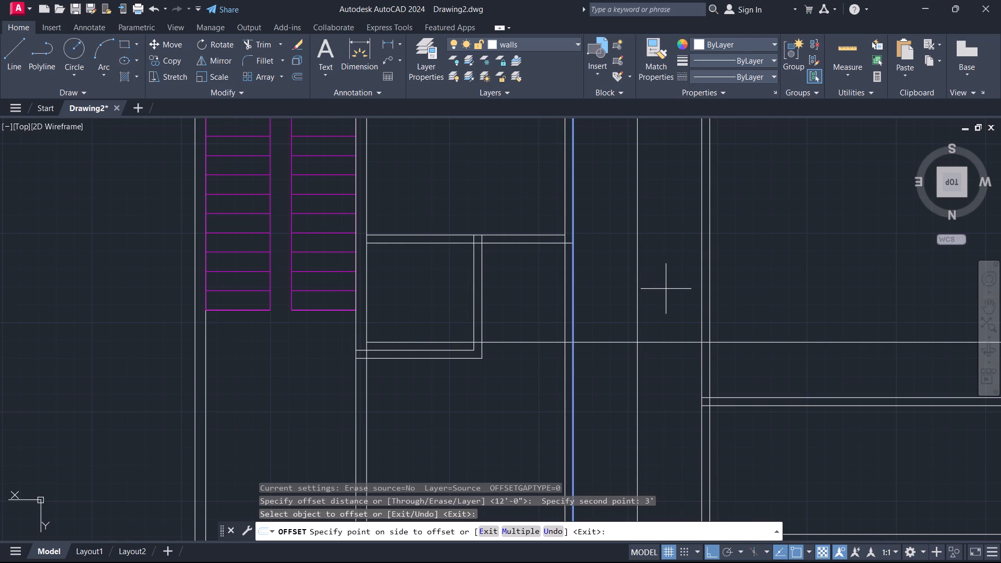
pyautogui.click(666, 289)
pyautogui.press('Escape')
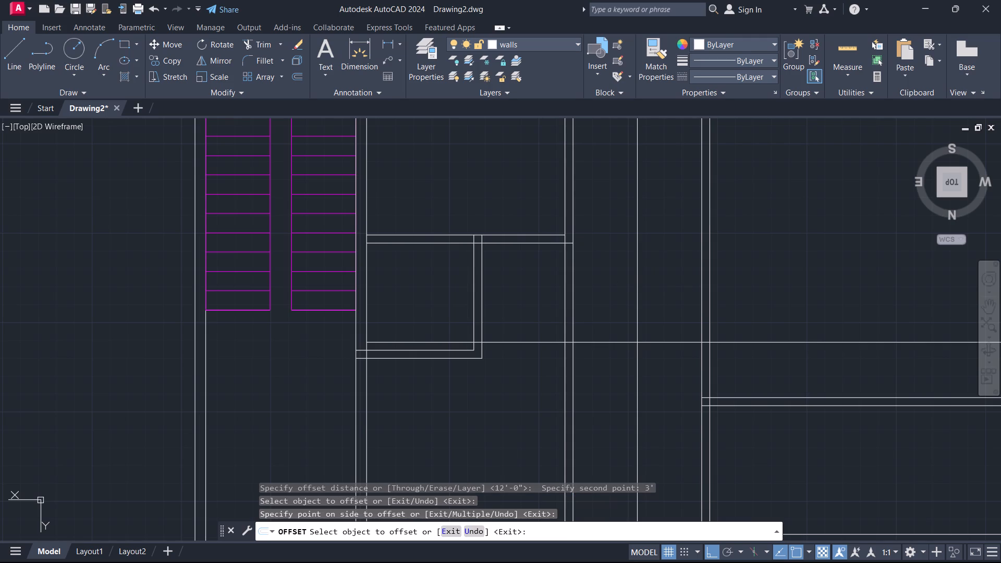
# Trim the excess of the 12' and 3' offset lines, leaving a 12' by 3' space against the long partition.
pyautogui.write('tr')
pyautogui.press('Return')
pyautogui.moveTo(665, 309); pyautogui.dragTo(624, 381)
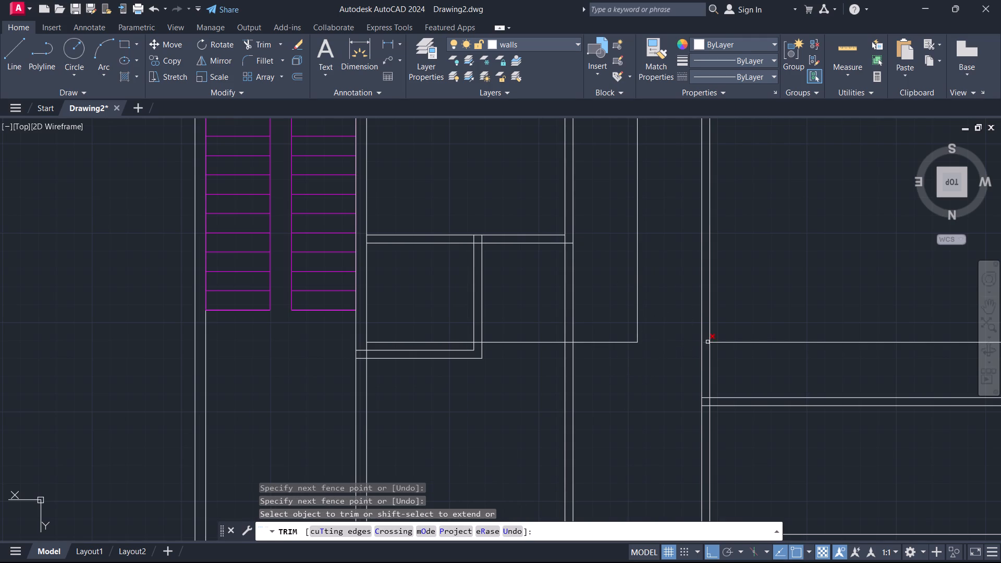
pyautogui.click(706, 342)
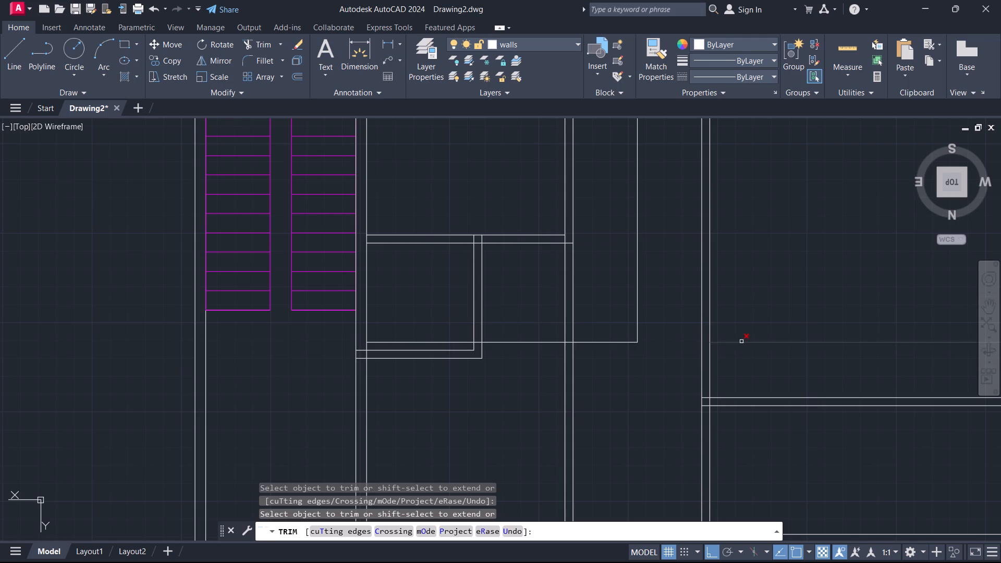
pyautogui.click(741, 341)
pyautogui.click(543, 343)
pyautogui.click(453, 342)
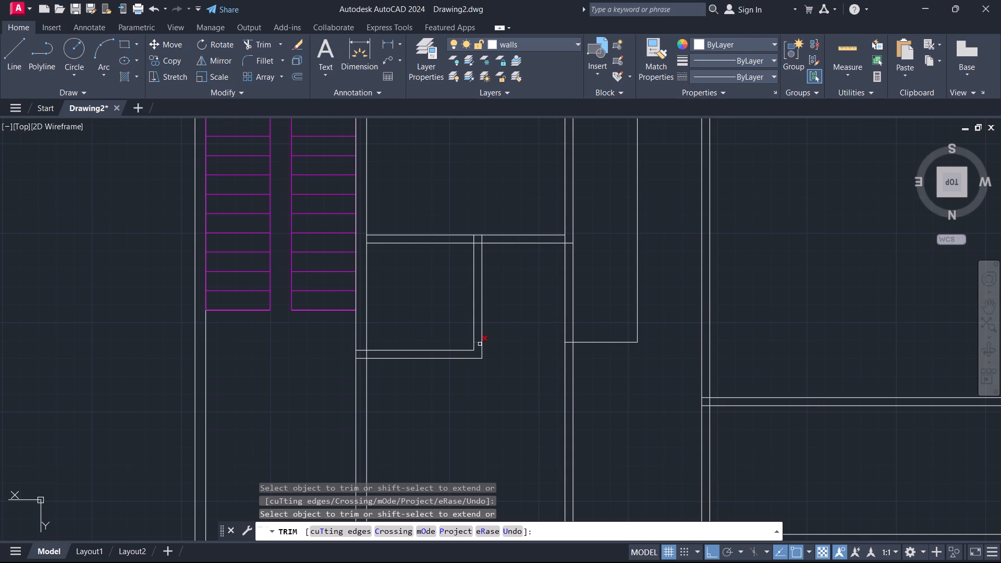
pyautogui.click(478, 344)
pyautogui.scroll(-1, 524, 318)
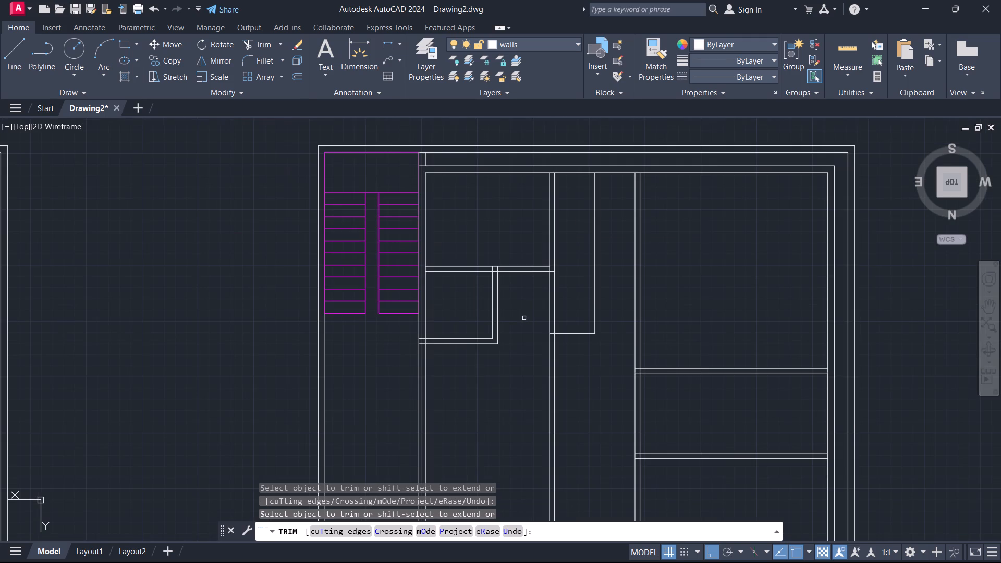
pyautogui.press('Escape')
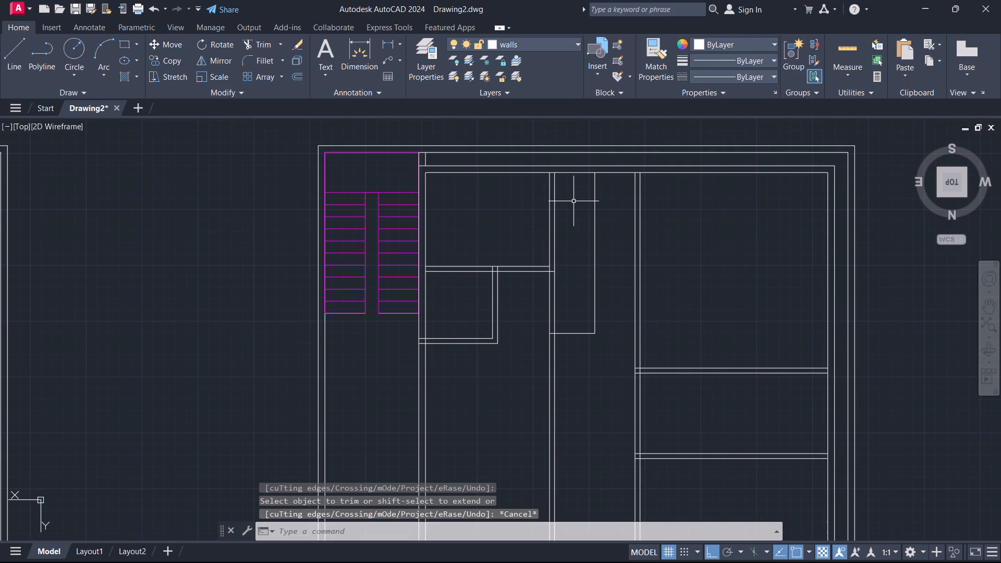
# Trim away both lines of the long partition wall below the 12' by 3' space.
pyautogui.scroll(-1, 580, 199)
pyautogui.scroll(2, 568, 214)
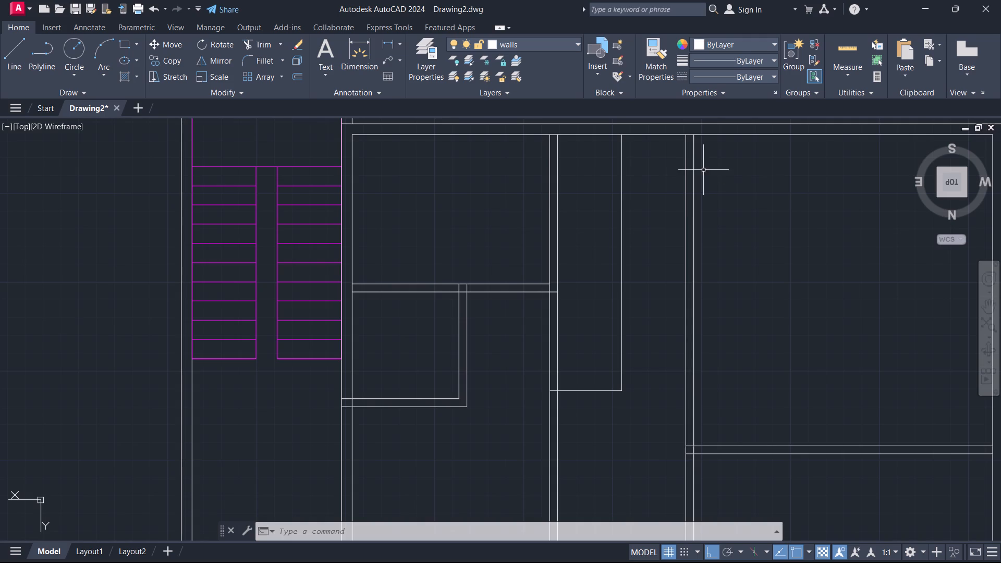
pyautogui.scroll(-1, 697, 173)
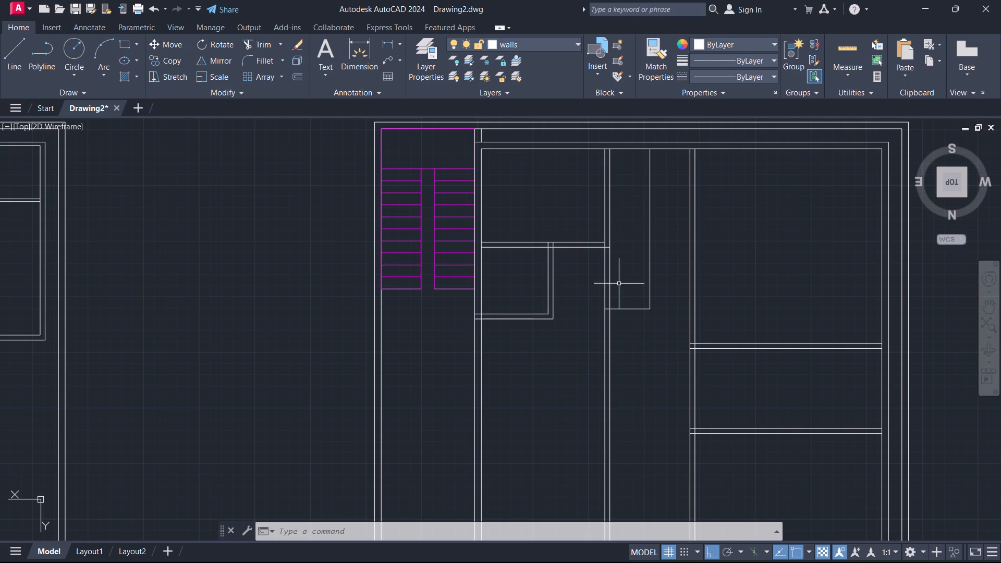
pyautogui.scroll(2, 616, 320)
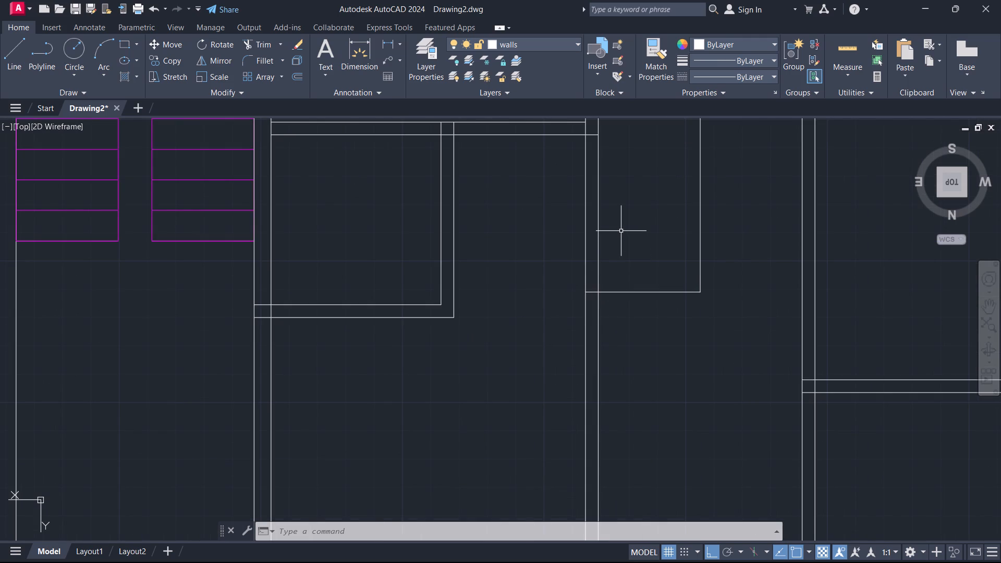
pyautogui.scroll(-1, 621, 230)
pyautogui.press('Escape')
pyautogui.write('tr')
pyautogui.press('Return')
pyautogui.moveTo(628, 291); pyautogui.dragTo(559, 309)
pyautogui.scroll(-1, 607, 312)
pyautogui.moveTo(607, 312); pyautogui.dragTo(536, 374, button='middle')
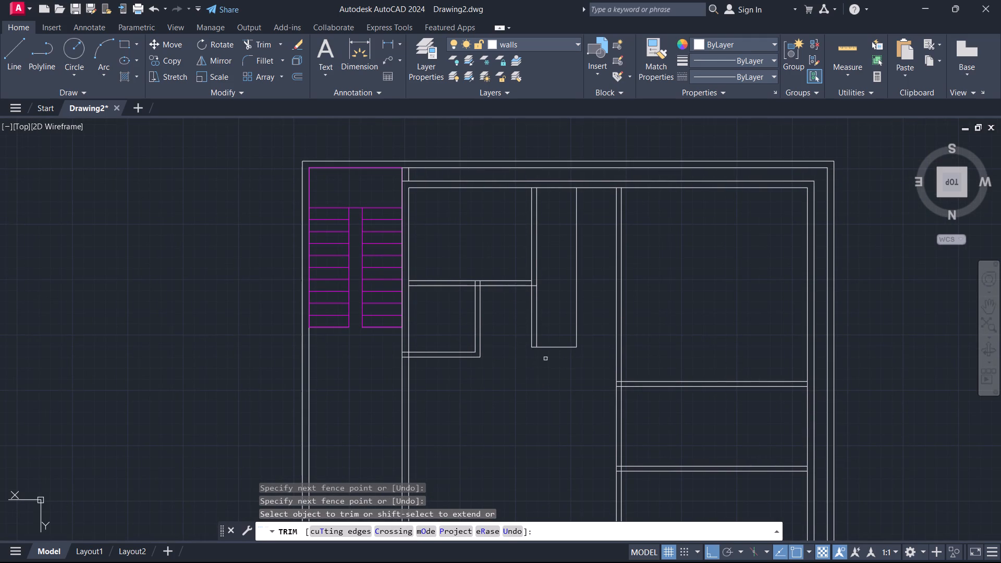
# Make the stair case layer current.
pyautogui.moveTo(487, 401); pyautogui.dragTo(540, 324, button='middle')
pyautogui.scroll(-1, 550, 317)
pyautogui.moveTo(560, 365); pyautogui.dragTo(560, 363, button='middle')
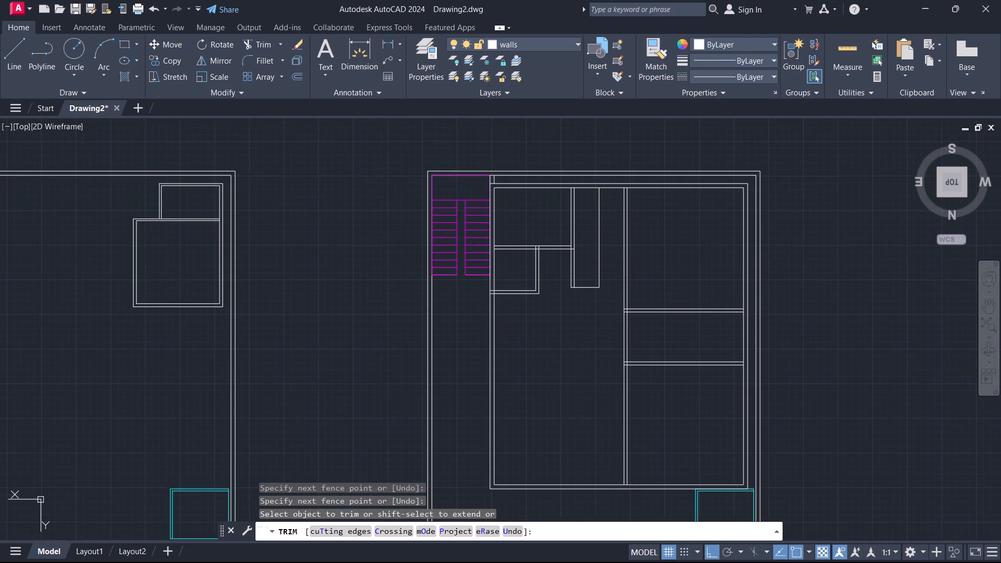
pyautogui.moveTo(560, 363); pyautogui.dragTo(530, 330, button='middle')
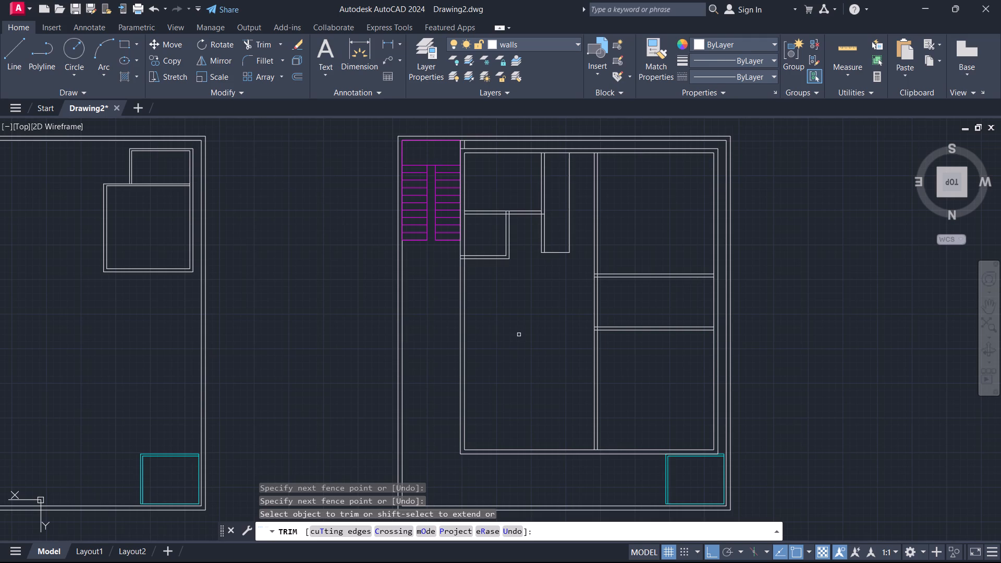
pyautogui.moveTo(532, 276); pyautogui.dragTo(503, 372, button='middle')
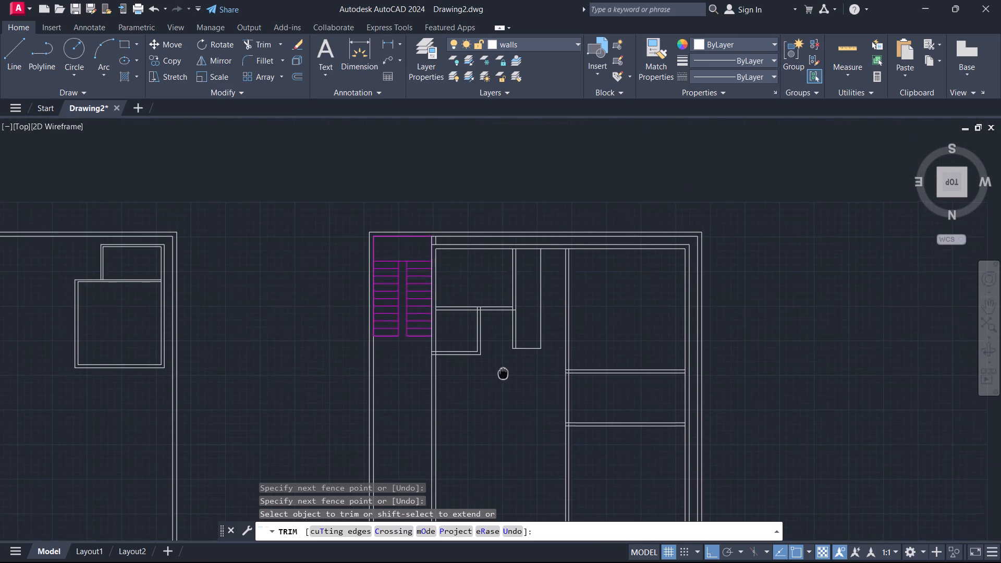
pyautogui.moveTo(503, 372); pyautogui.dragTo(503, 373, button='middle')
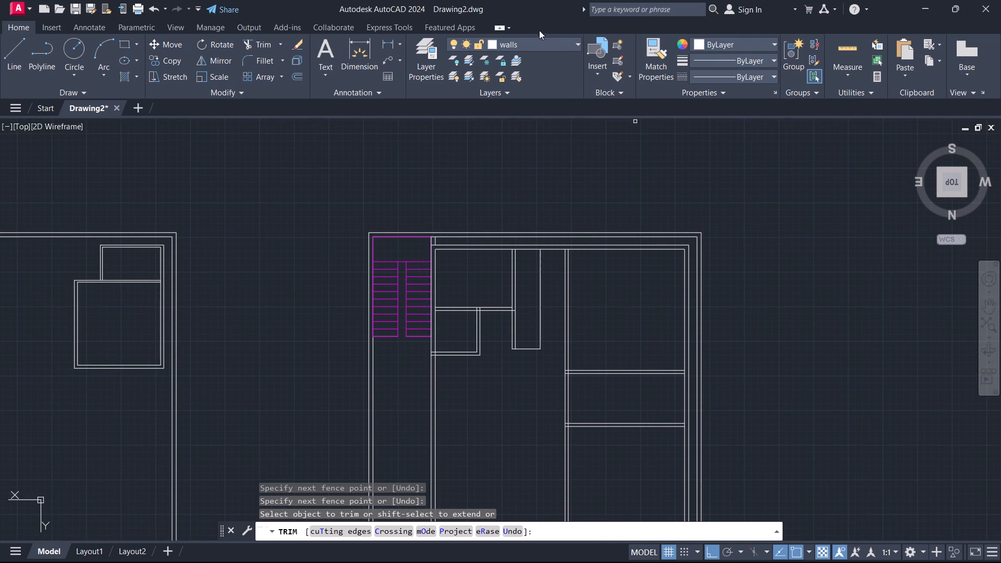
pyautogui.click(554, 45)
pyautogui.click(522, 94)
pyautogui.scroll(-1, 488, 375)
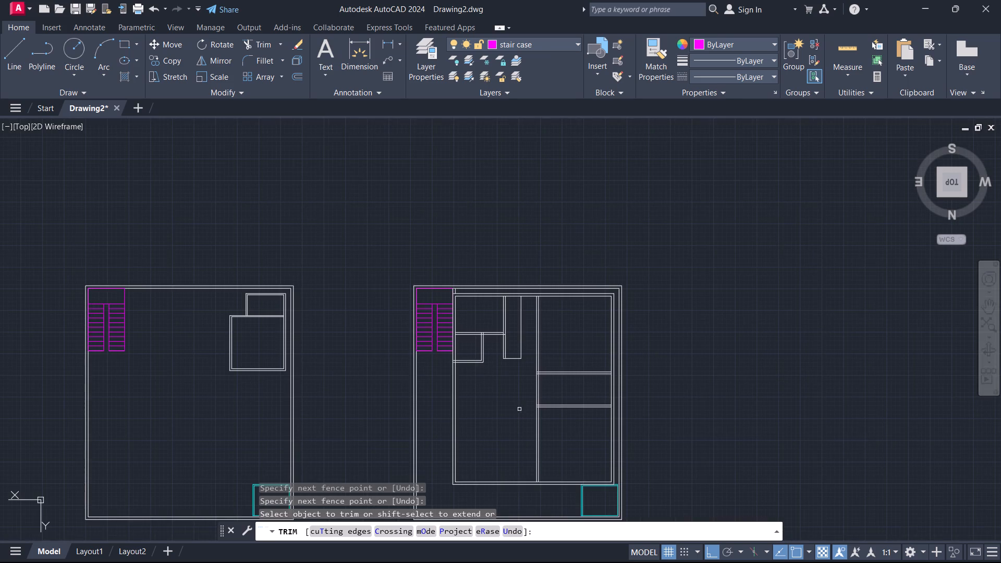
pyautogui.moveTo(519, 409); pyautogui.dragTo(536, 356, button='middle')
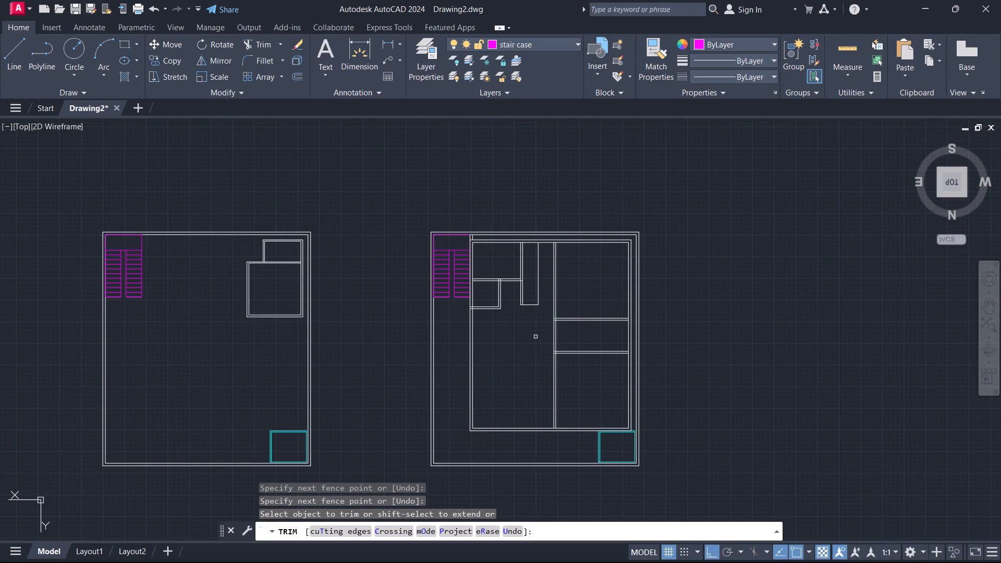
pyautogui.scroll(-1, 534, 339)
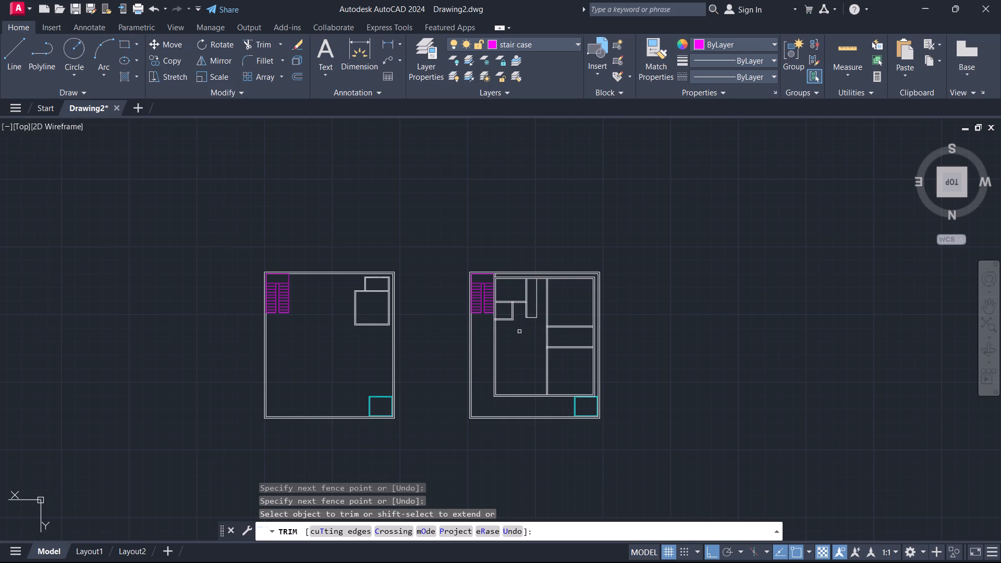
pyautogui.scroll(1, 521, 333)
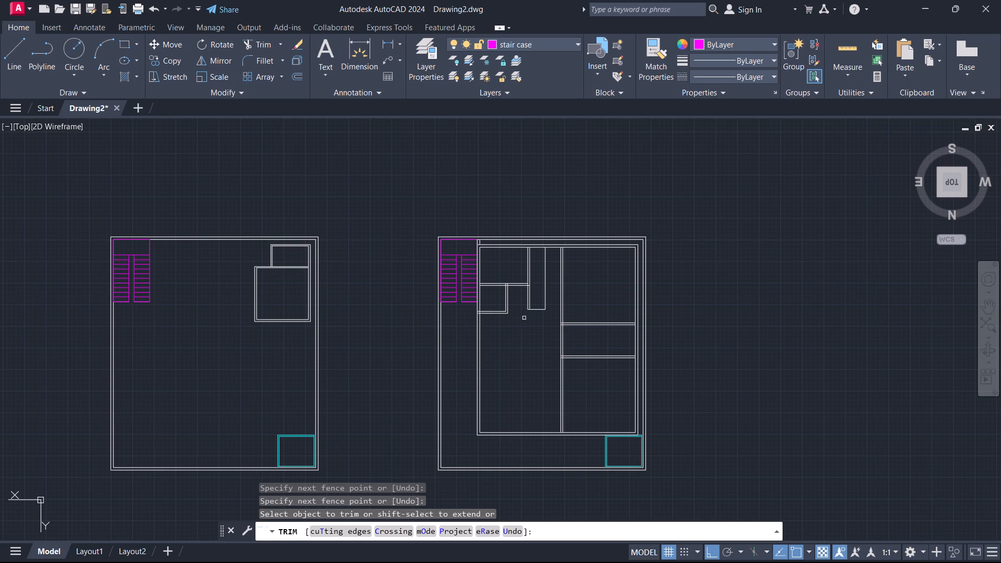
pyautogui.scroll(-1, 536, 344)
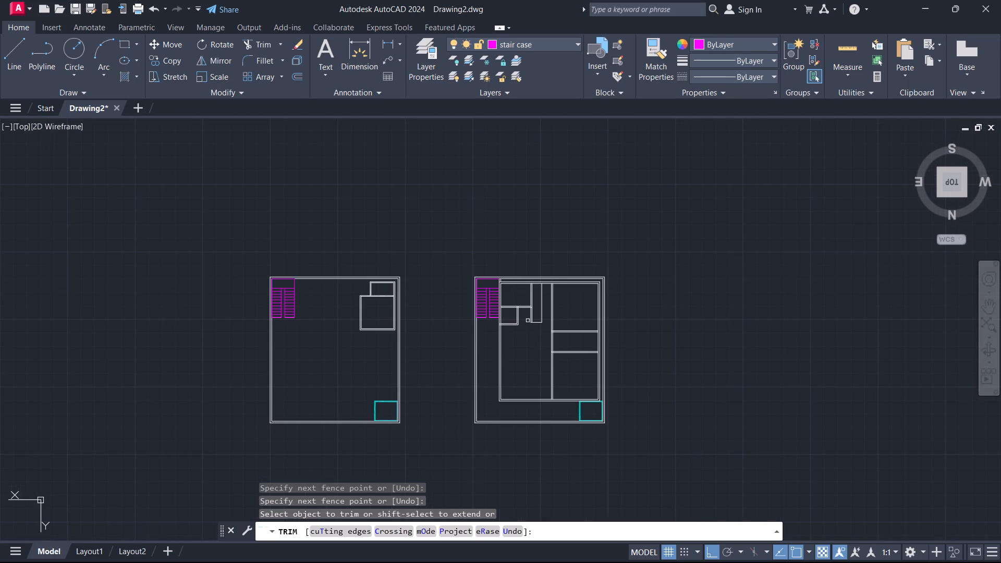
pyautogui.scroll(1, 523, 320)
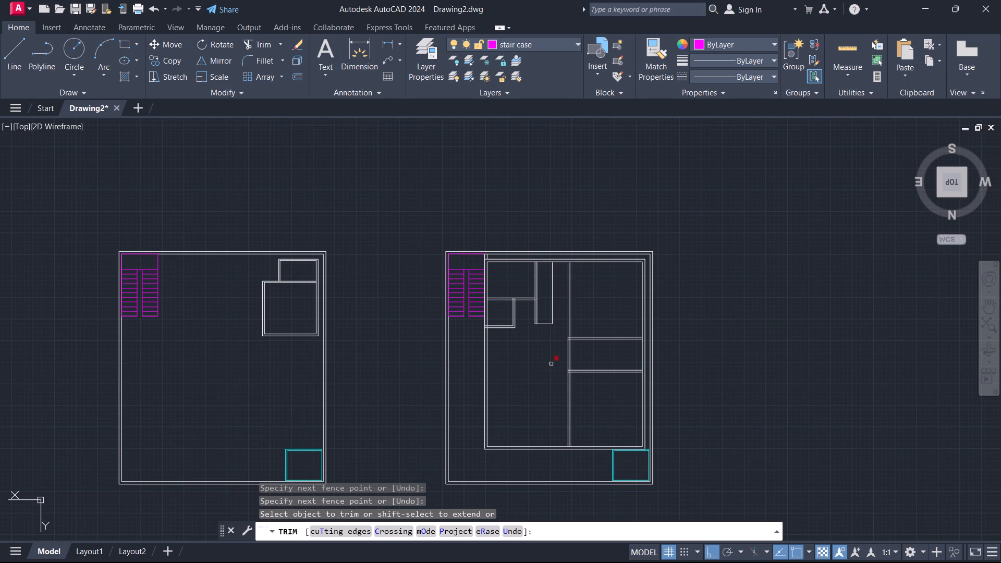
# Draw lines on the stair case layer over the free long side and lower end of the 12' by 3' space.
pyautogui.scroll(1, 537, 339)
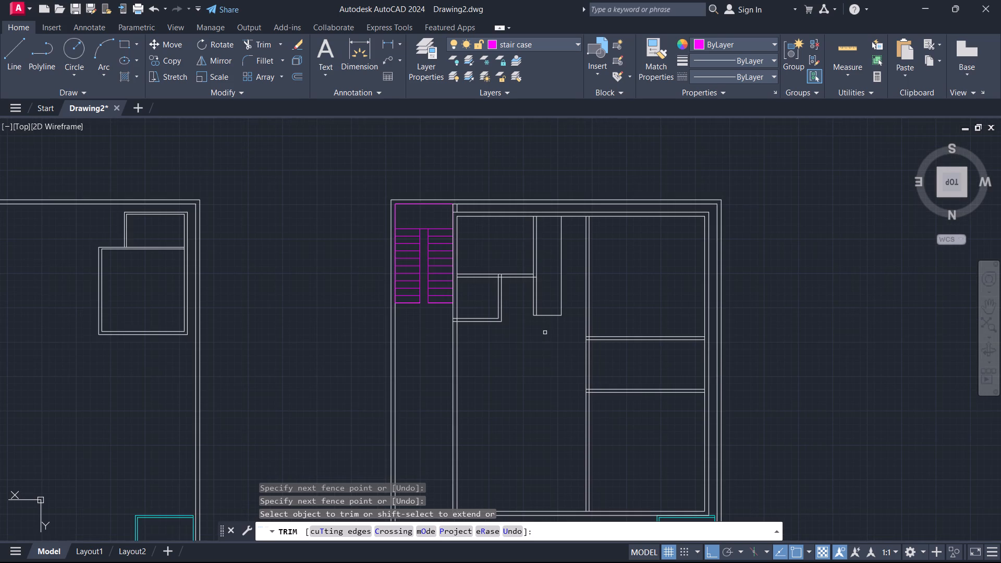
pyautogui.scroll(1, 545, 332)
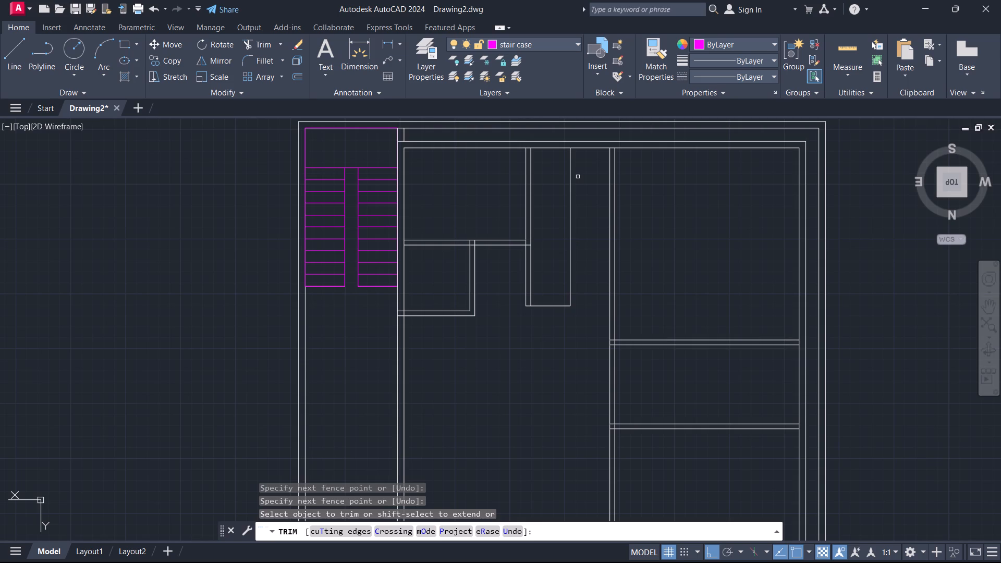
pyautogui.press('Escape')
pyautogui.press('l')
pyautogui.press('Return')
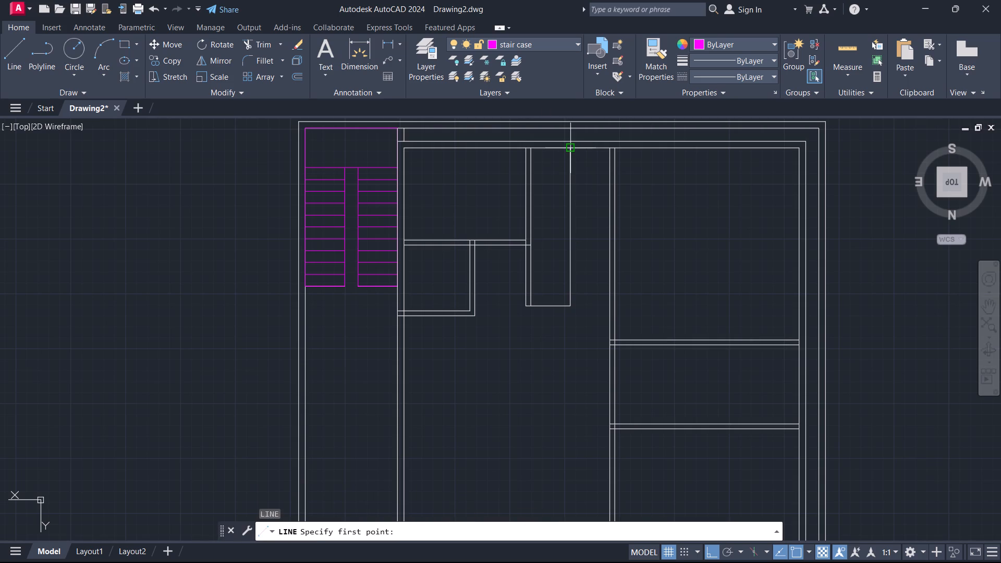
pyautogui.click(572, 149)
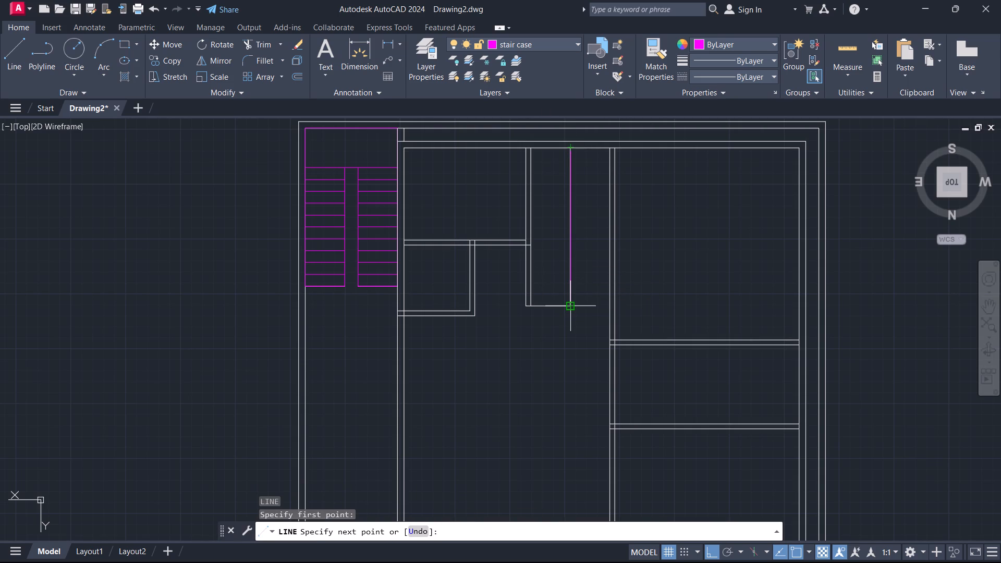
pyautogui.click(570, 309)
pyautogui.click(533, 307)
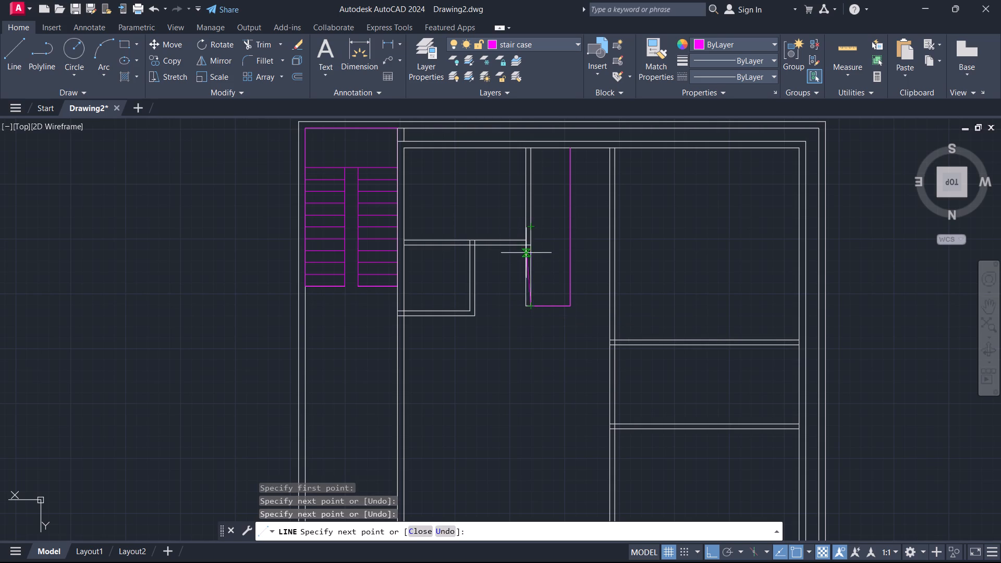
pyautogui.press('Escape')
pyautogui.click(547, 307)
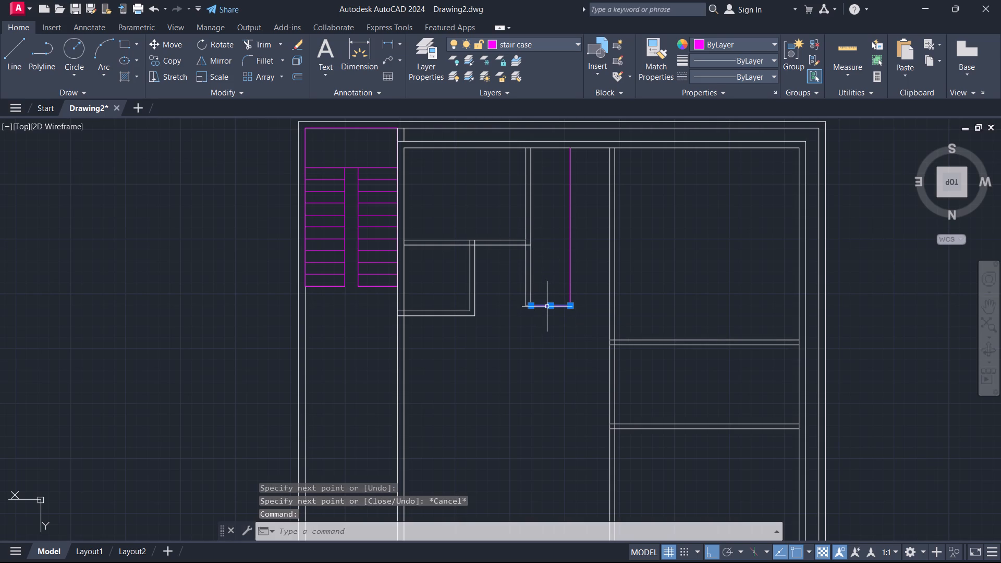
pyautogui.press('Escape')
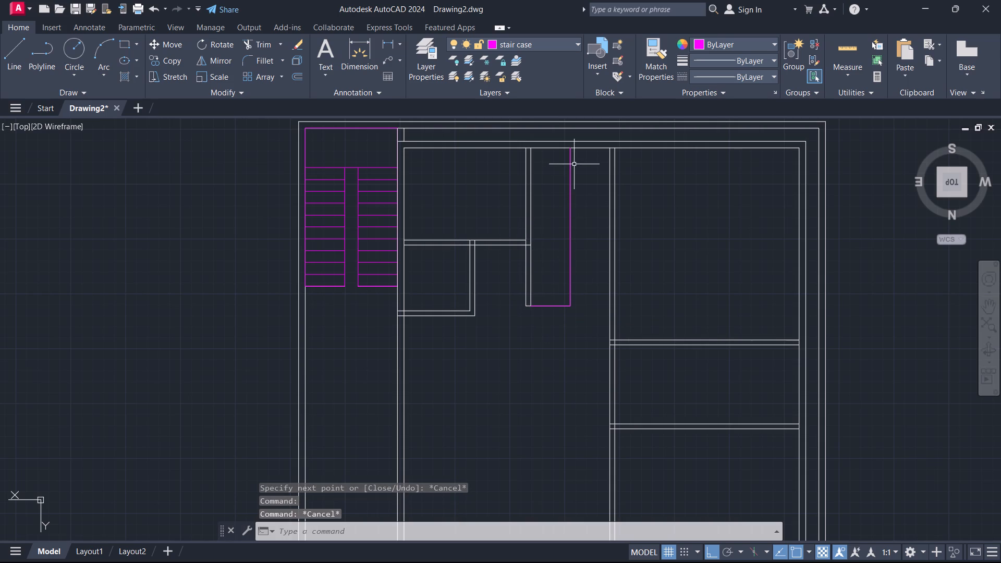
# Draw a line on the stair case layer across the upper end of the 12' by 3' space.
pyautogui.press('l')
pyautogui.press('Return')
pyautogui.click(569, 150)
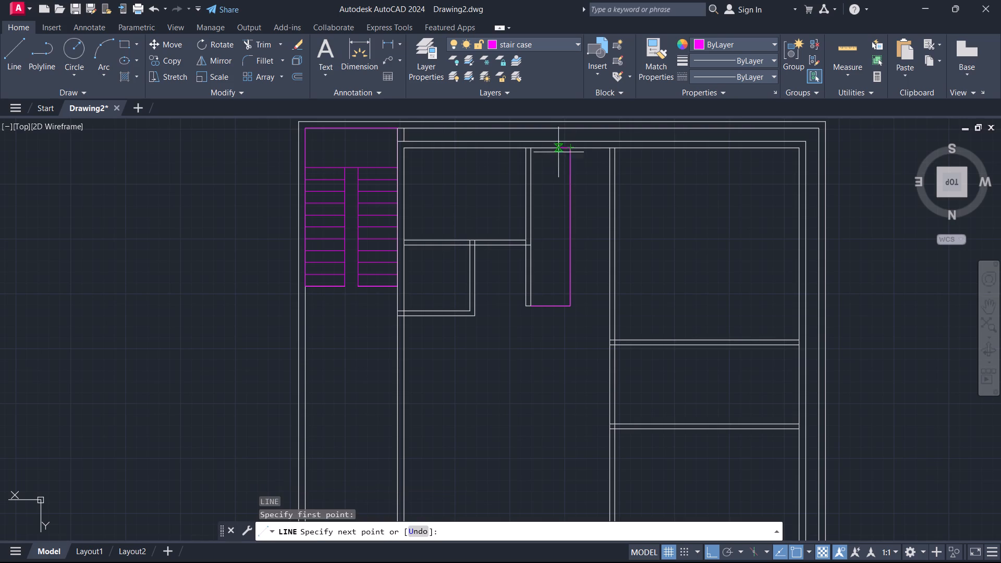
pyautogui.click(530, 152)
pyautogui.press('Escape')
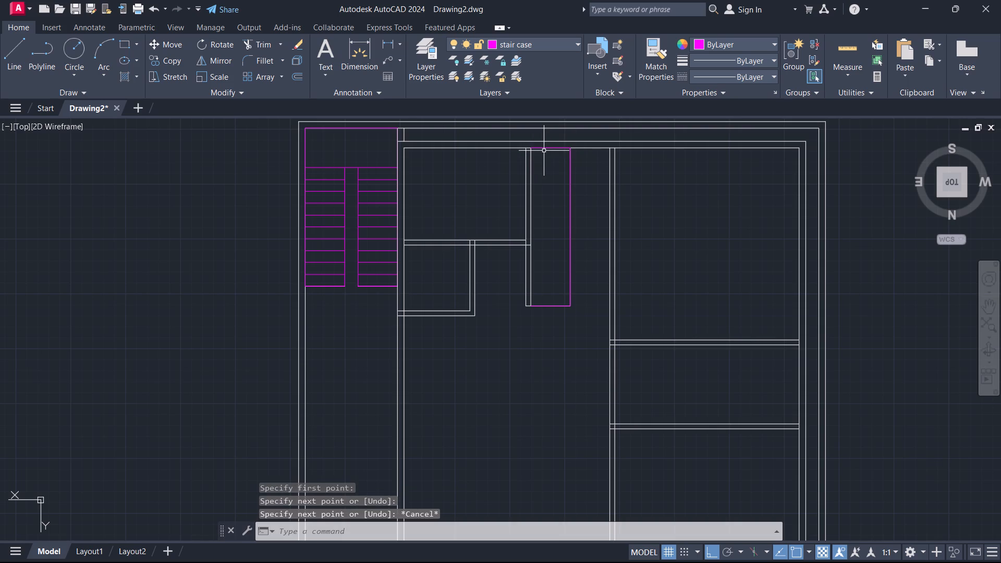
# Offset the upper end line of the 12' by 3' space 3' down into the space.
pyautogui.click(546, 148)
pyautogui.press('o')
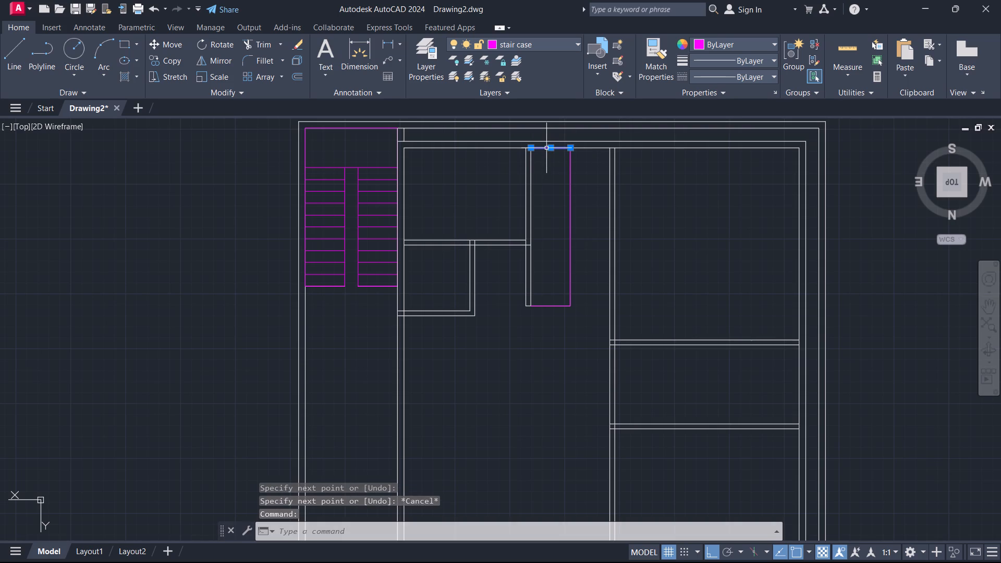
pyautogui.press('Return')
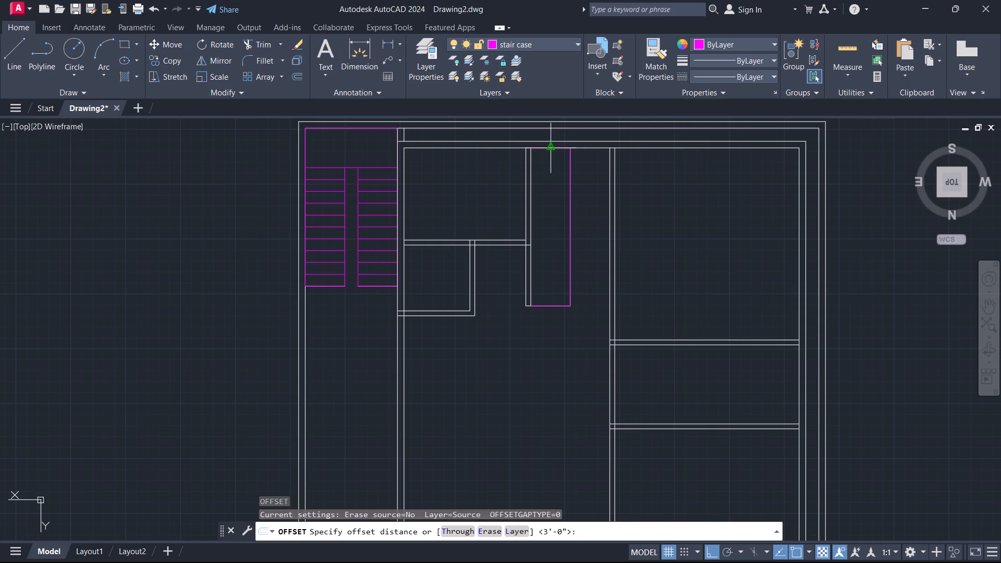
pyautogui.click(548, 149)
pyautogui.write("3'")
pyautogui.press('Return')
pyautogui.click(546, 184)
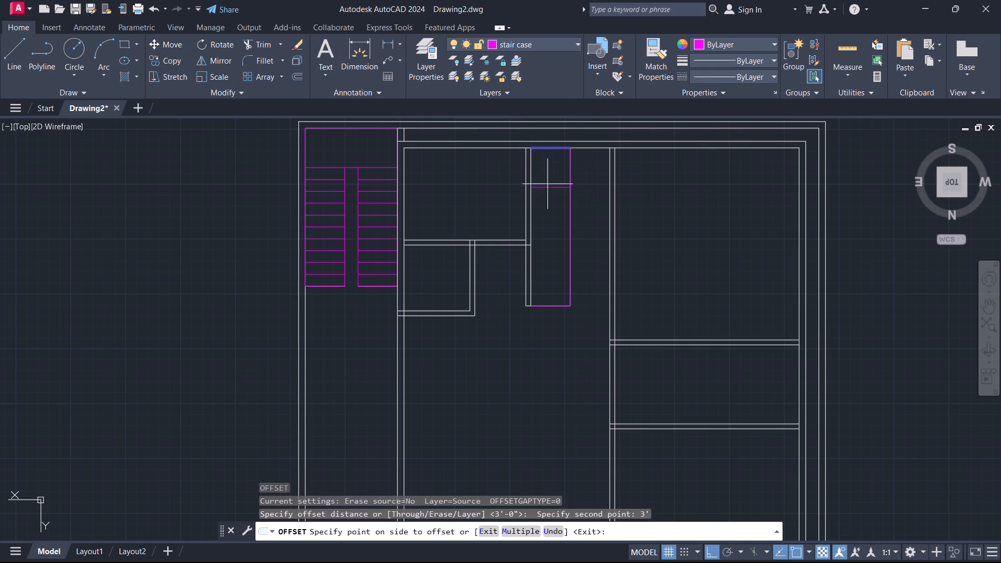
pyautogui.click(553, 187)
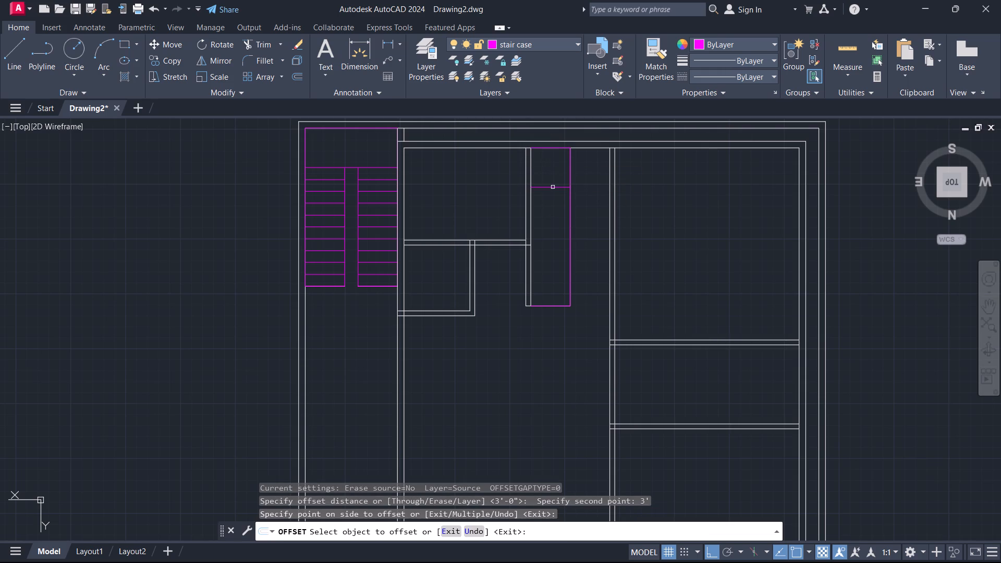
# Copy the 3' offset line as an array of 11 items, fitted down to the lower end line of the internal staircase.
pyautogui.press('Escape')
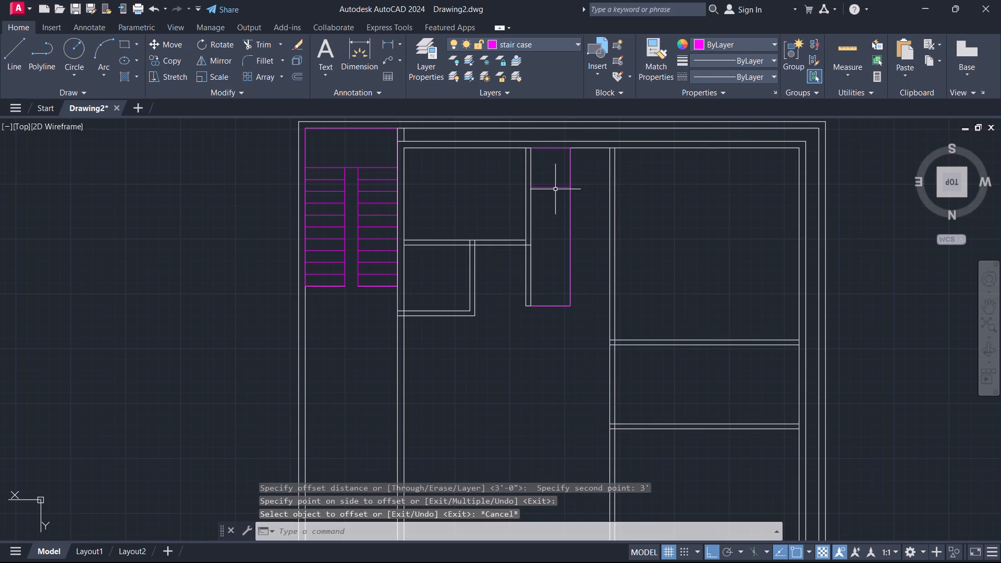
pyautogui.click(555, 189)
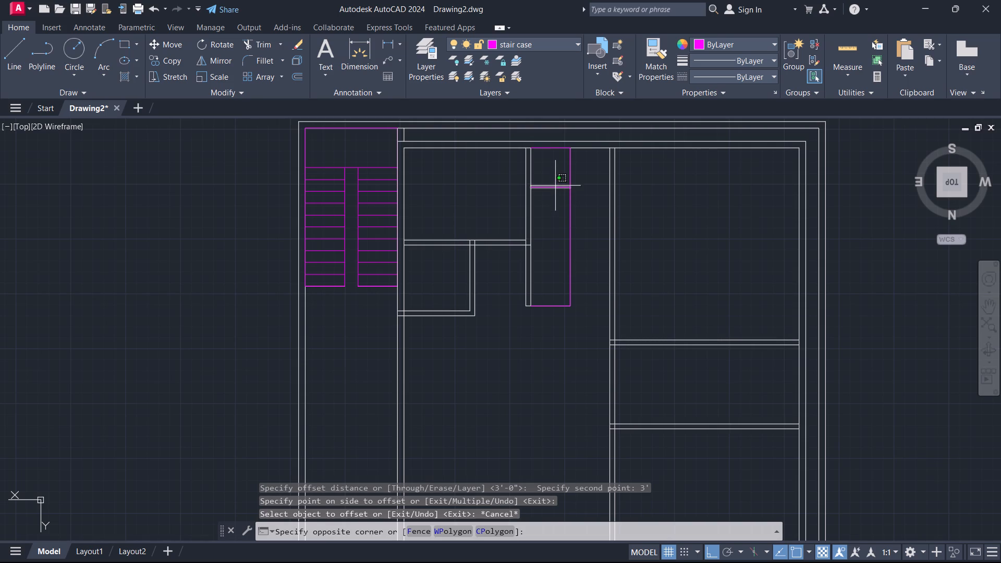
pyautogui.click(555, 186)
pyautogui.write('co')
pyautogui.press('Return')
pyautogui.click(568, 186)
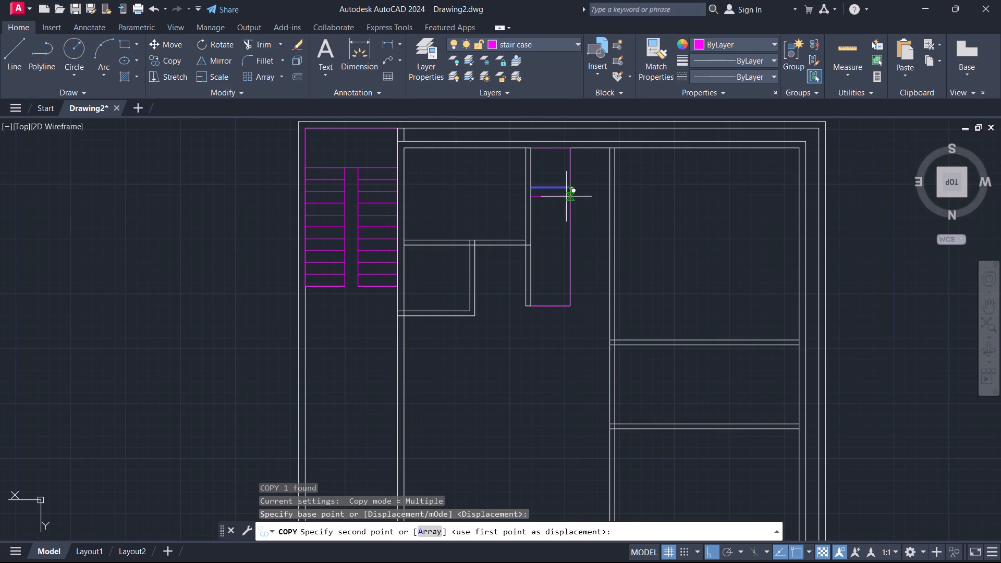
pyautogui.press('a')
pyautogui.press('Return')
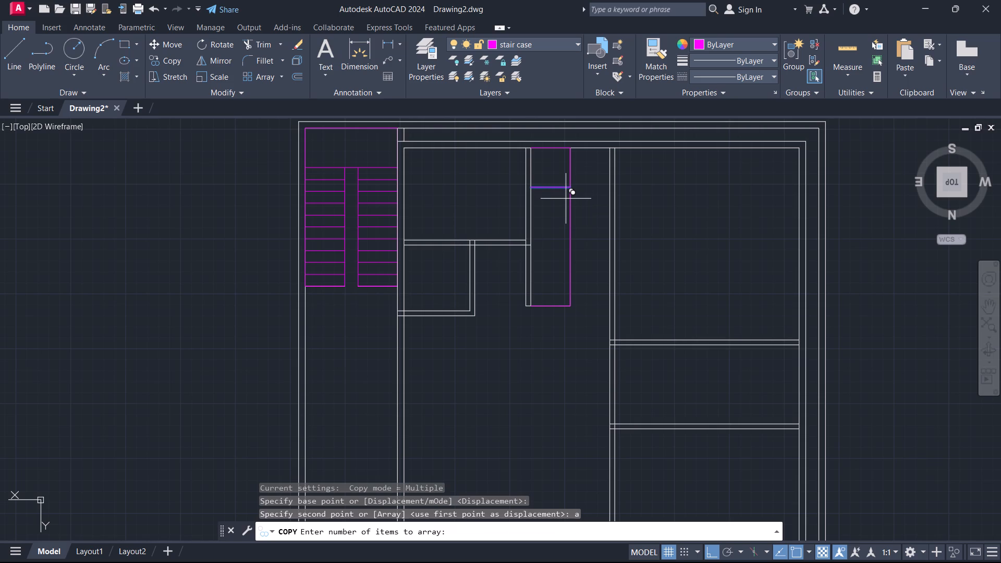
pyautogui.press('1')
pyautogui.press('1')
pyautogui.press('Return')
pyautogui.press('f')
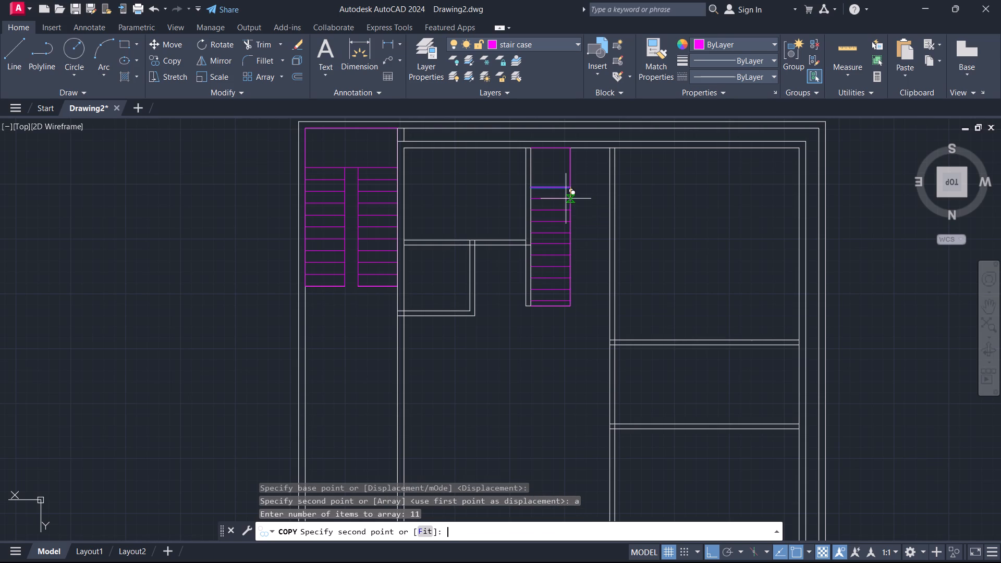
pyautogui.press('Return')
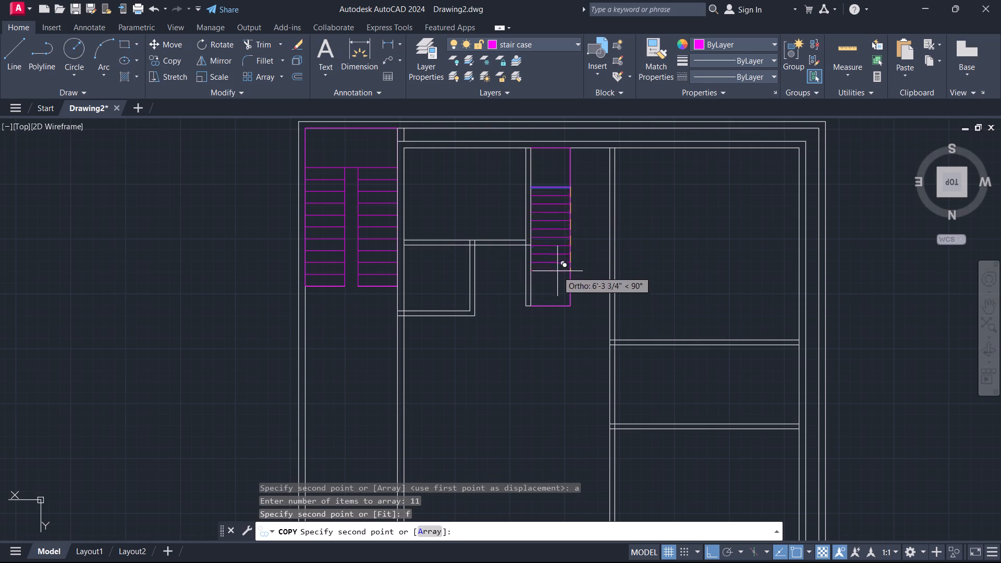
pyautogui.click(568, 307)
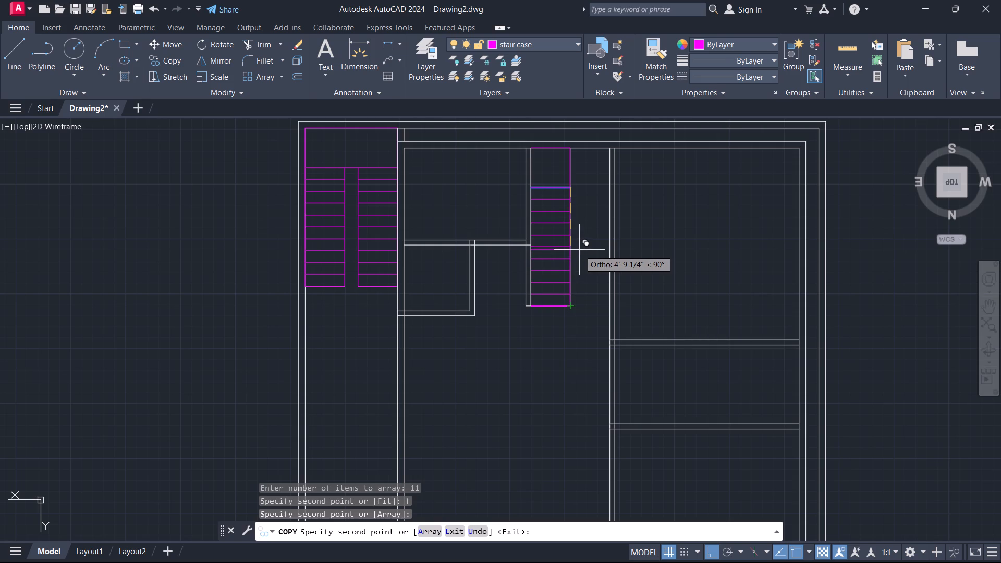
pyautogui.press('Escape')
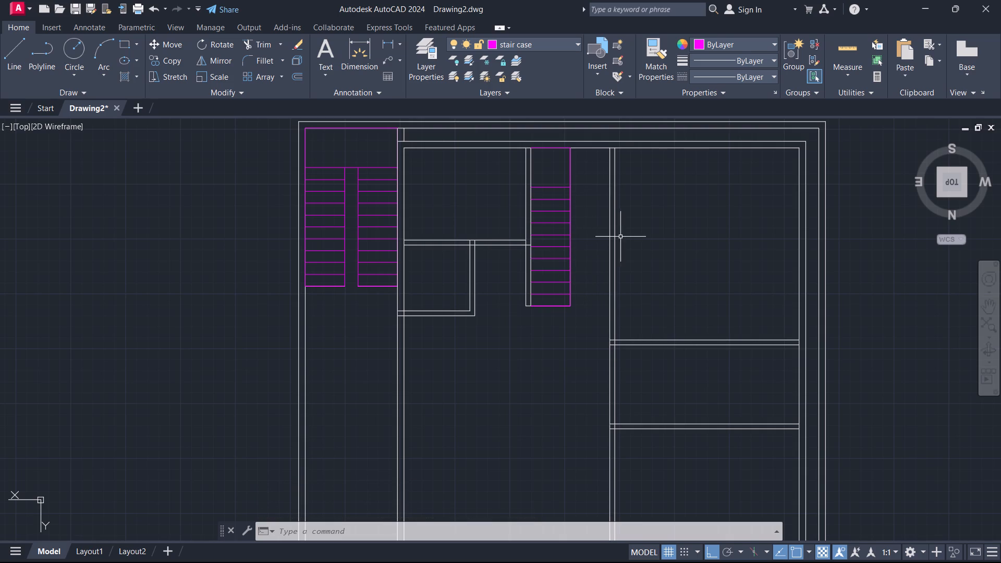
# Examine the internal staircase treads and the open area between the small room, the staircase and the lower house wall.
pyautogui.scroll(-1, 626, 238)
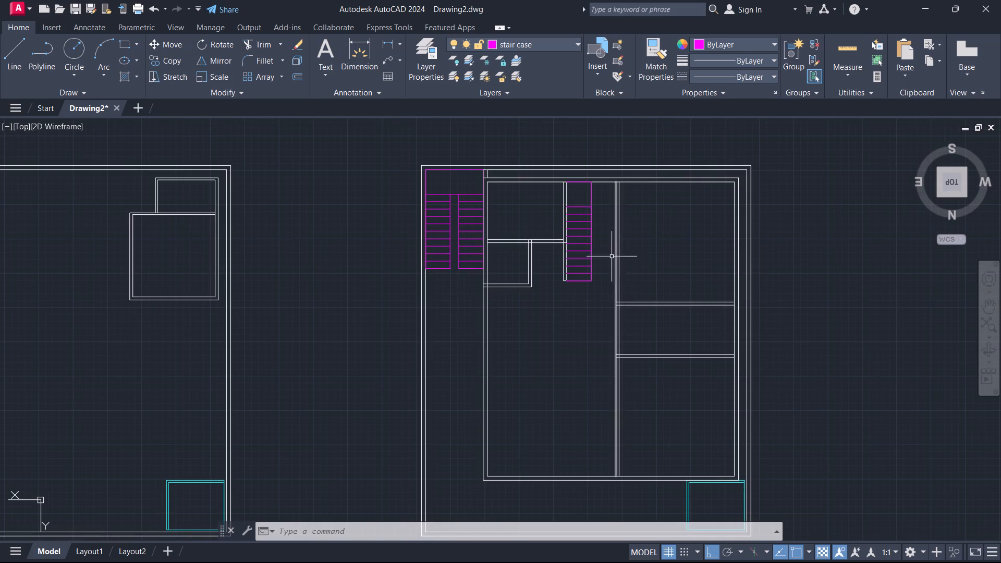
pyautogui.scroll(2, 589, 197)
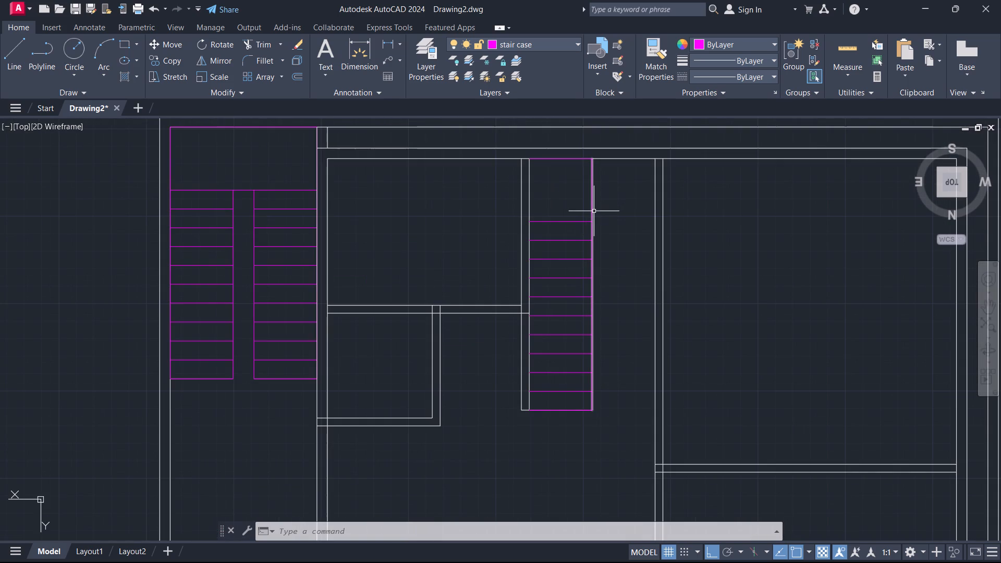
pyautogui.scroll(1, 594, 212)
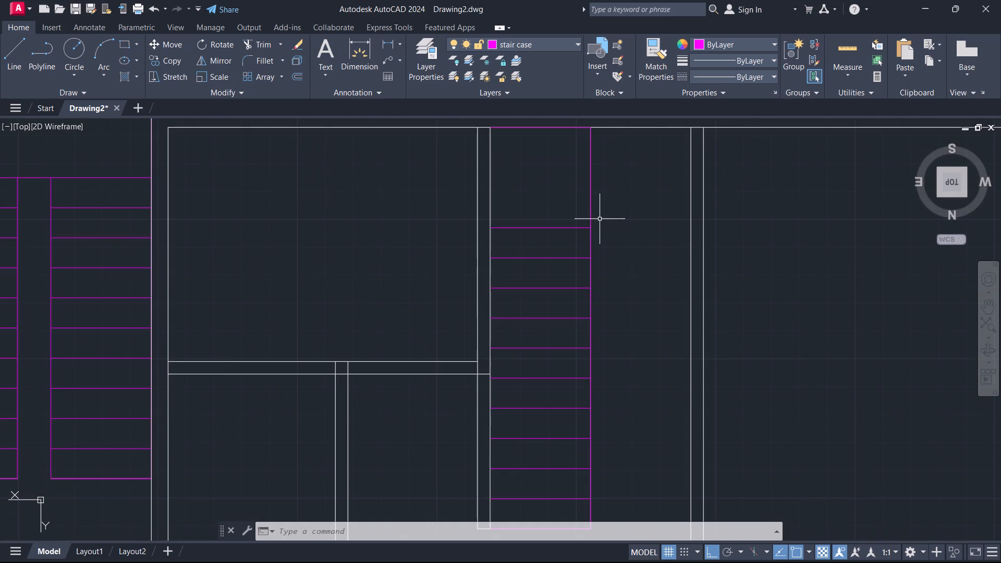
pyautogui.scroll(-1, 601, 220)
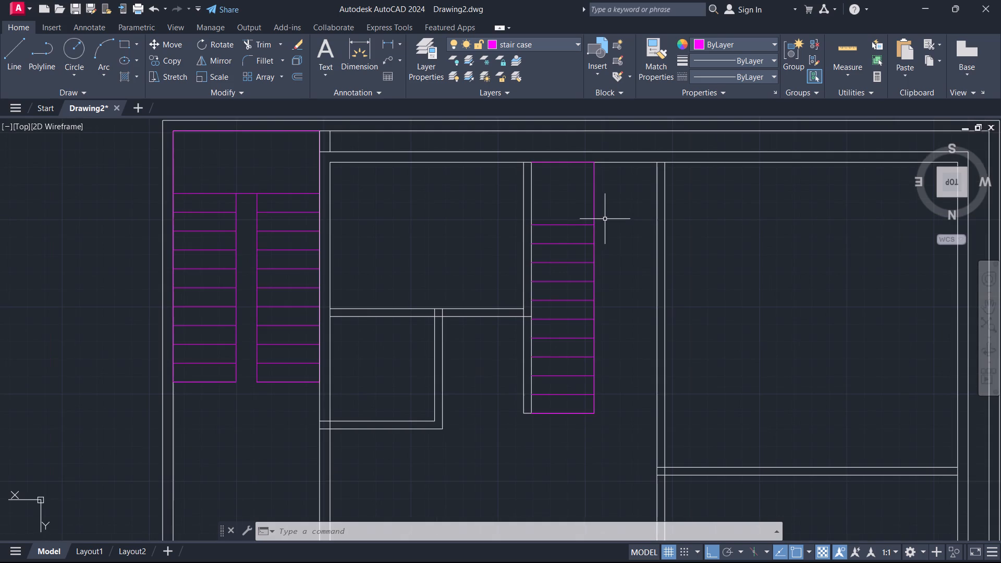
pyautogui.scroll(-1, 607, 218)
pyautogui.moveTo(581, 380); pyautogui.dragTo(589, 293, button='middle')
pyautogui.scroll(-1, 588, 285)
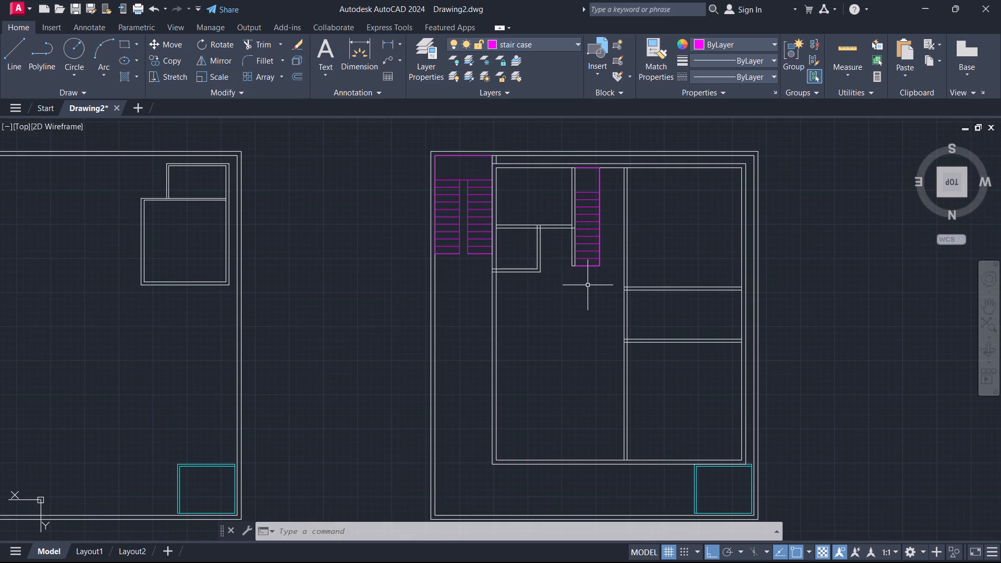
pyautogui.moveTo(566, 351); pyautogui.dragTo(547, 314, button='middle')
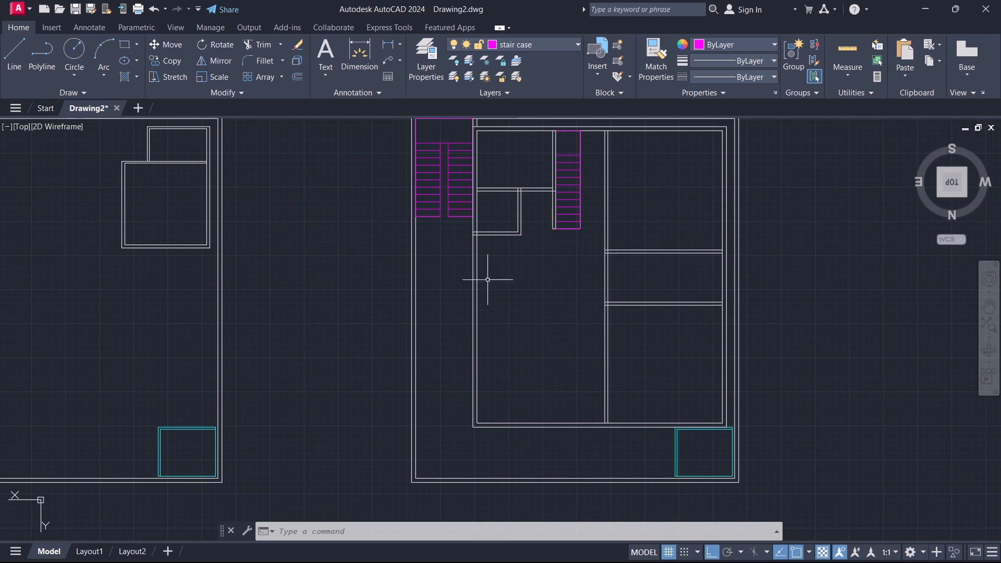
pyautogui.scroll(1, 510, 271)
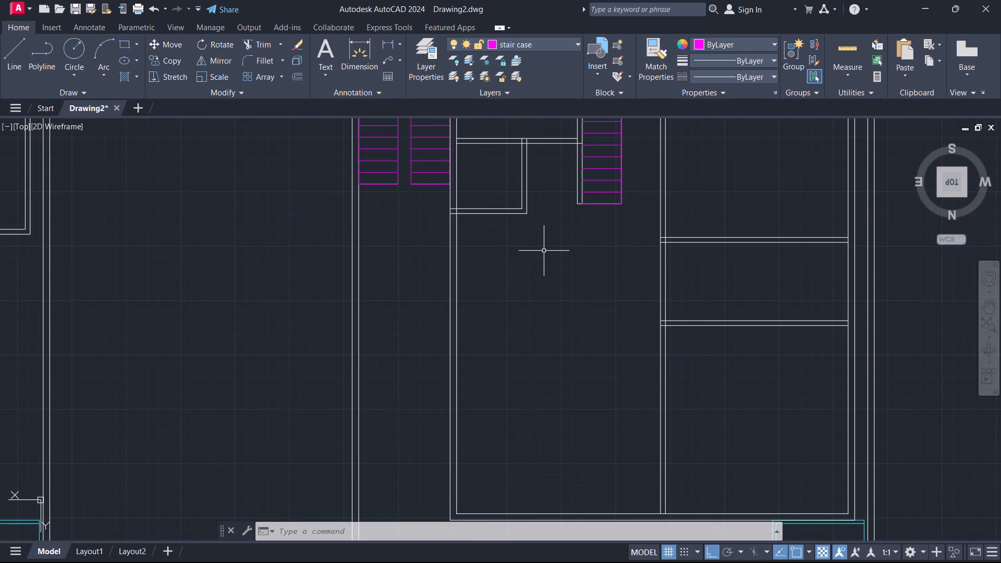
pyautogui.scroll(-1, 537, 254)
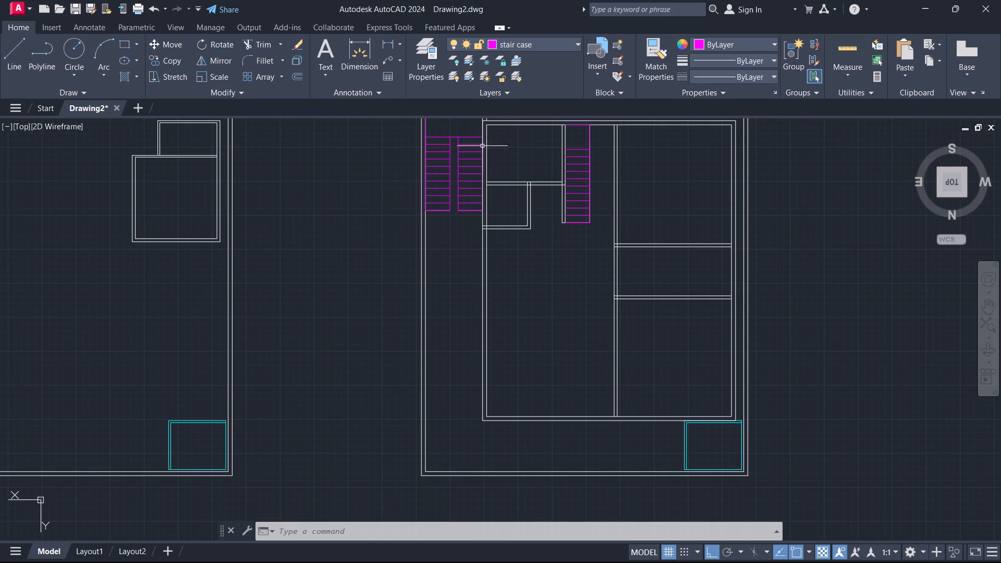
# Measure the open area's length along the house's side wall, from the small room's lower wall to the lower house wall.
pyautogui.click(389, 42)
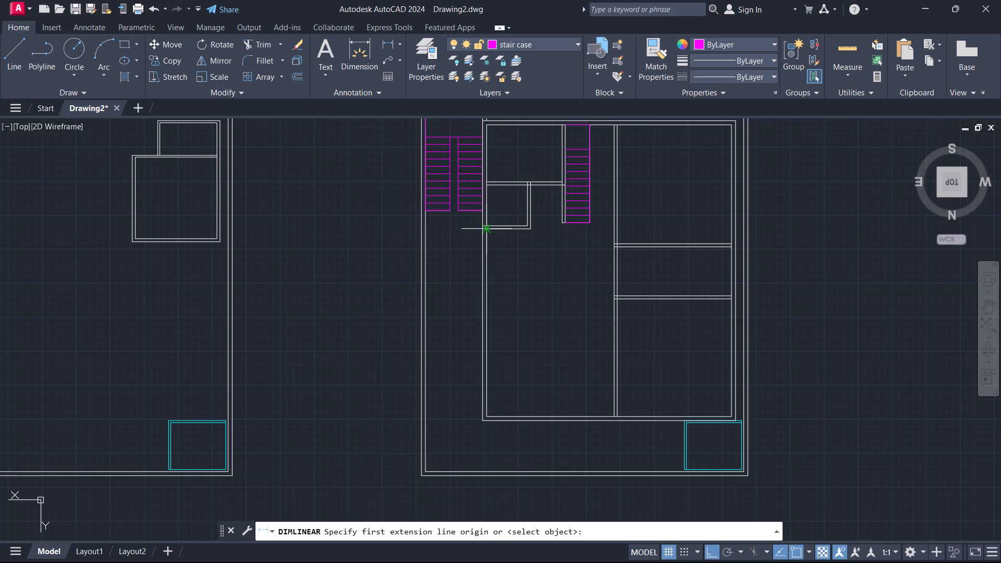
pyautogui.click(486, 232)
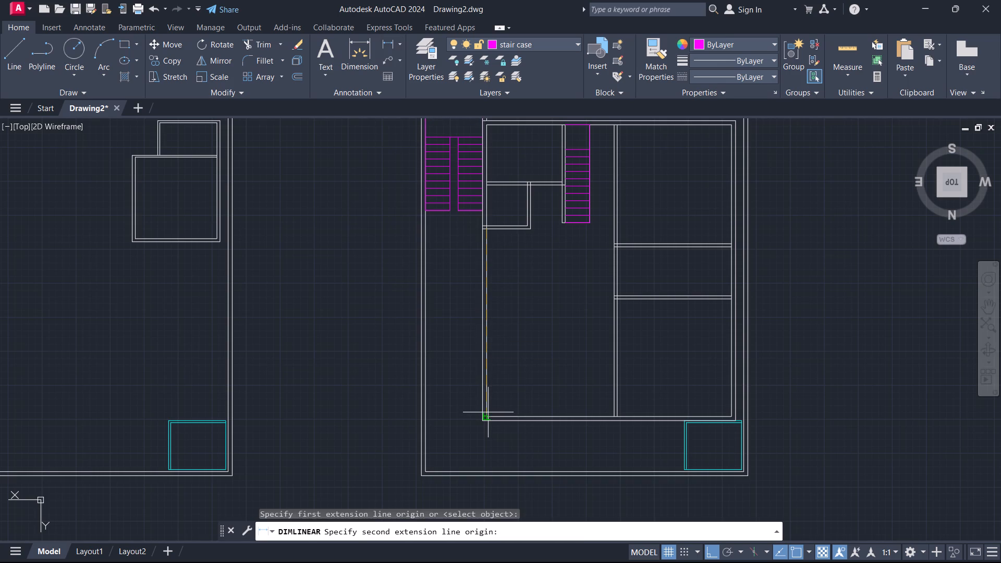
pyautogui.click(488, 412)
pyautogui.scroll(2, 581, 344)
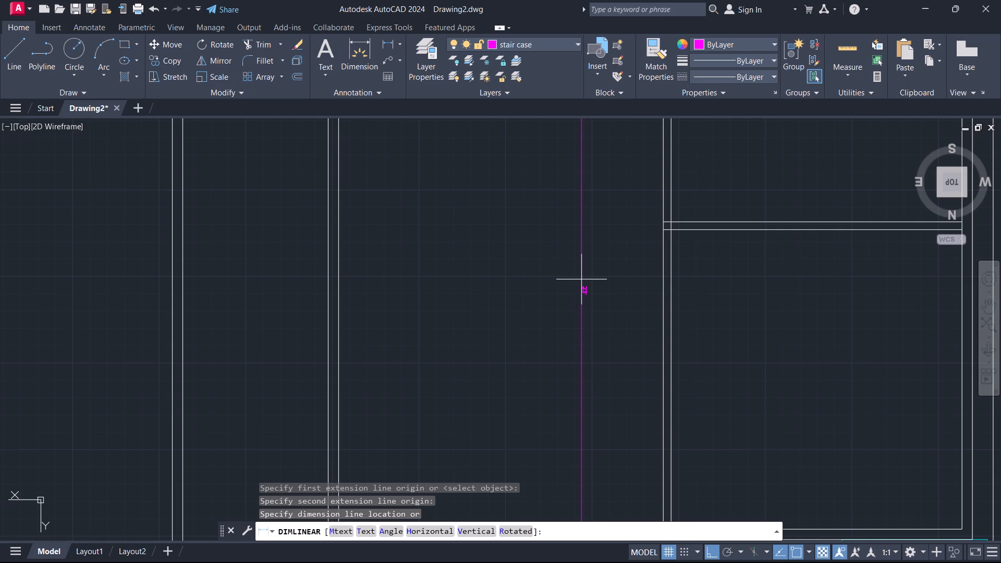
pyautogui.press('Escape')
# Measure the open area's length from the small room's outer lower corner straight down to the lower house wall's inner face.
pyautogui.scroll(-1, 580, 279)
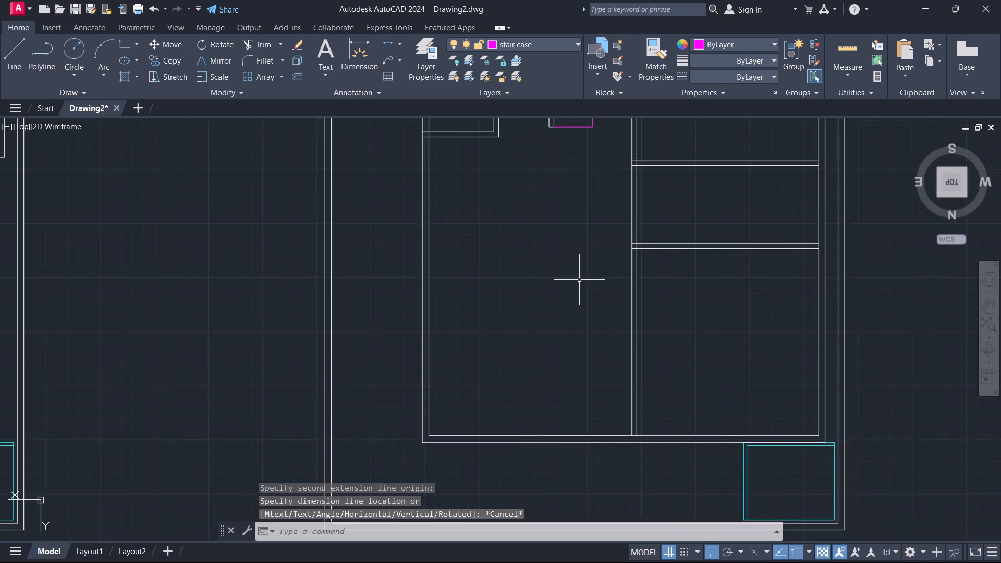
pyautogui.scroll(-1, 579, 280)
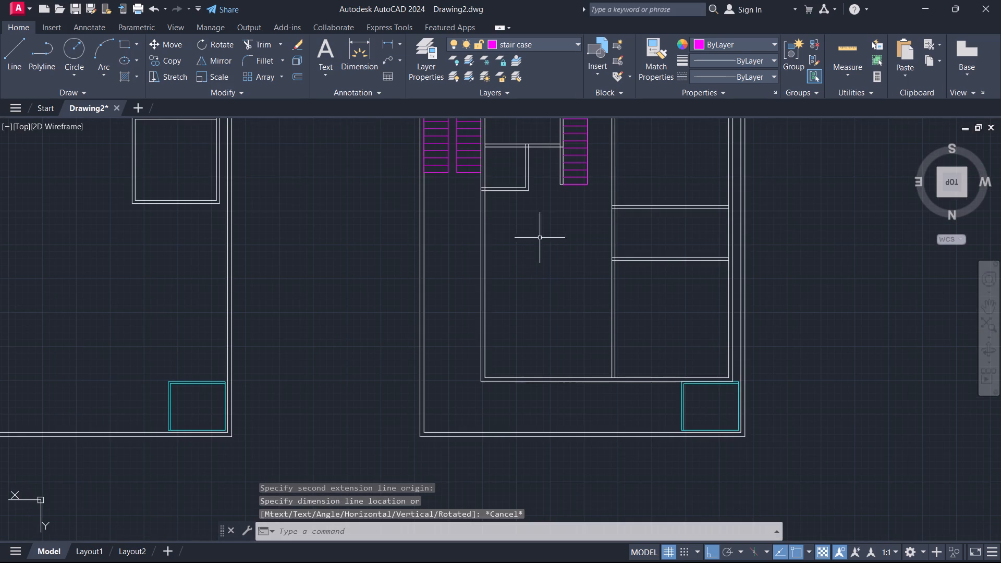
pyautogui.moveTo(535, 230); pyautogui.dragTo(515, 304, button='middle')
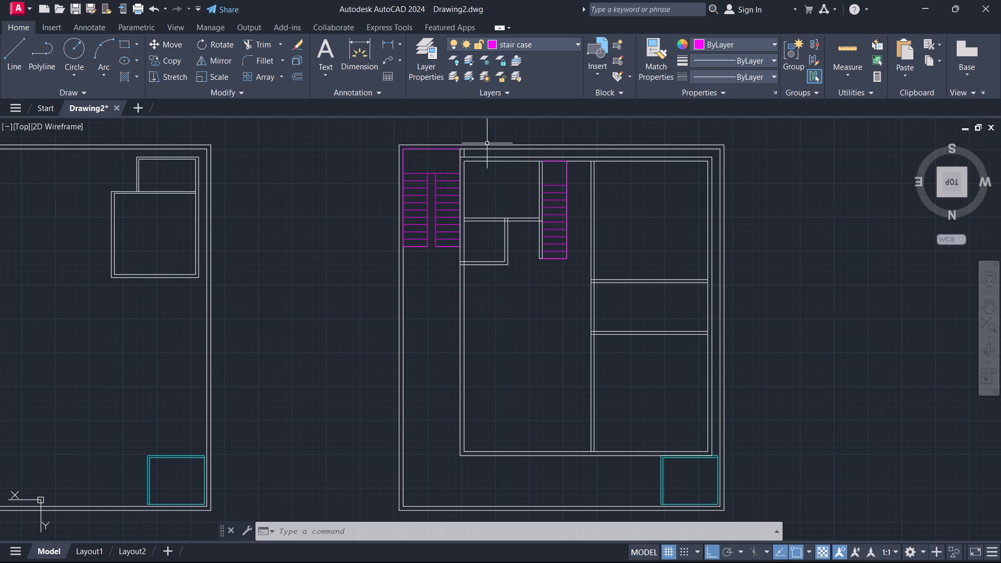
pyautogui.click(385, 43)
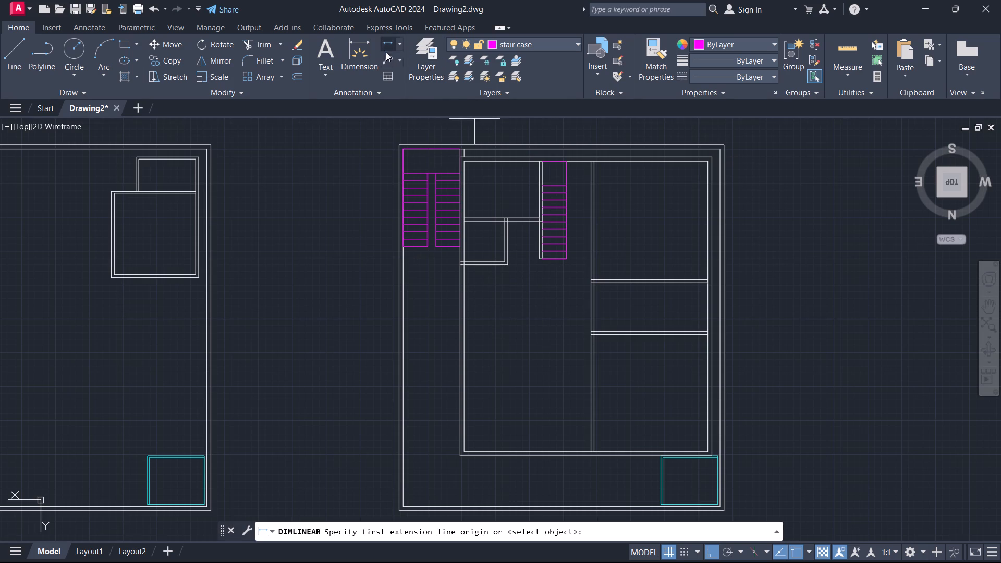
pyautogui.click(507, 267)
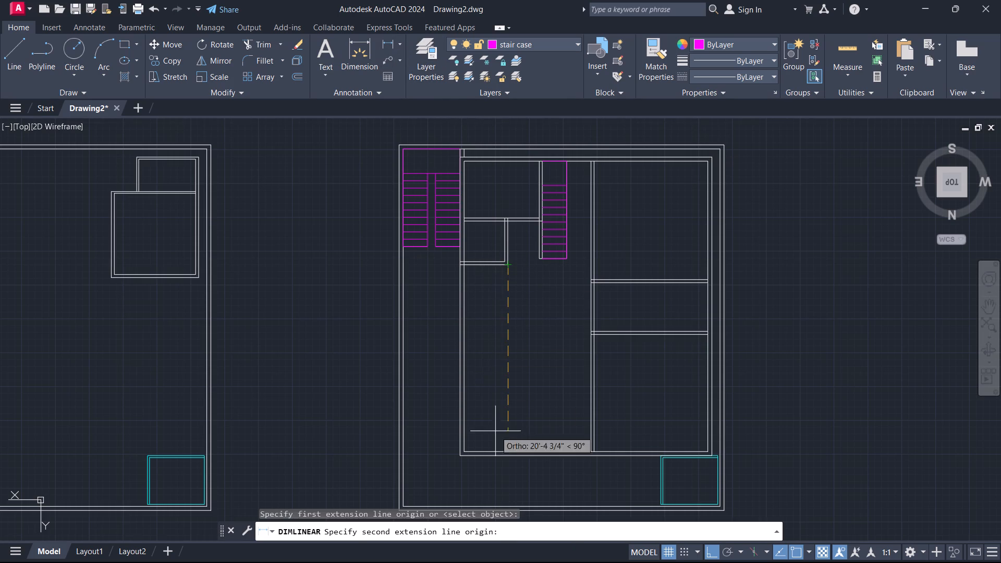
pyautogui.click(510, 450)
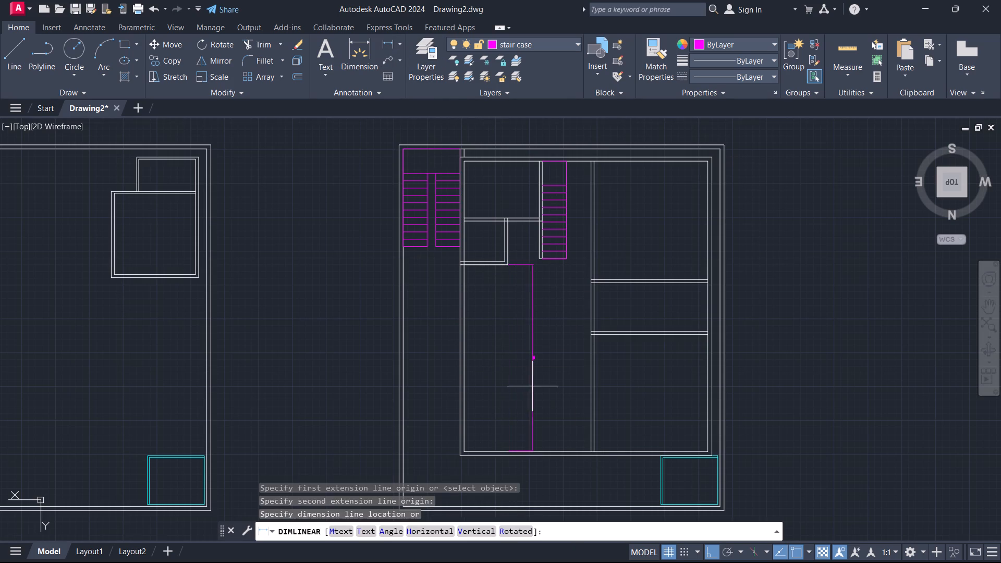
pyautogui.scroll(3, 535, 358)
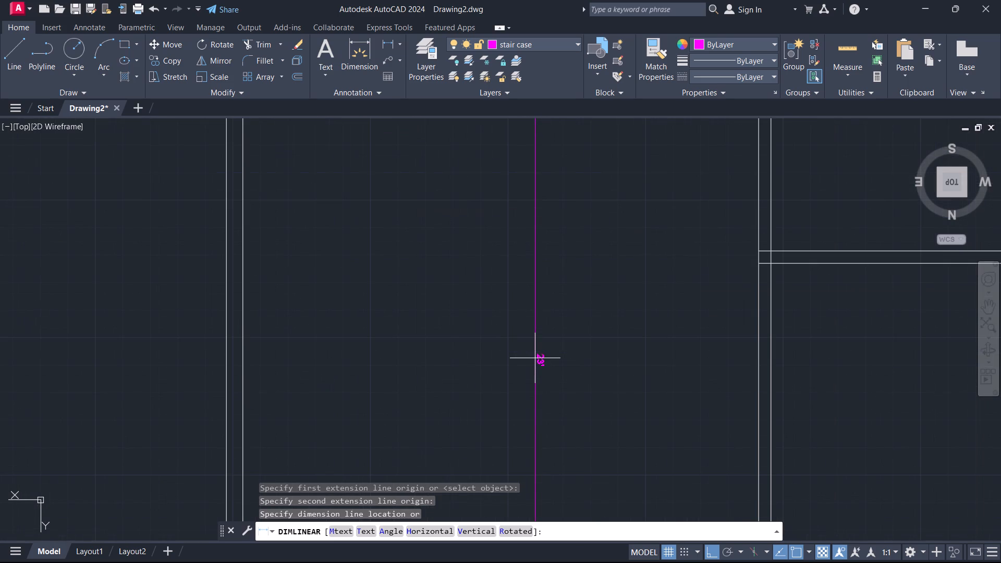
pyautogui.press('Escape')
# Measure the open area's clear width between the side wall's inner face and the near face of the full-height partition.
pyautogui.press('space')
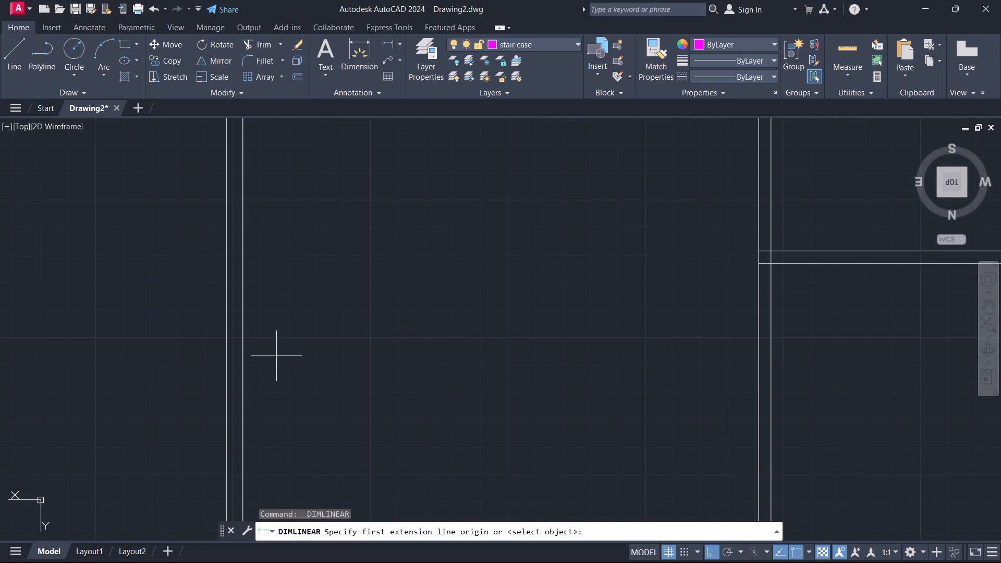
pyautogui.click(242, 362)
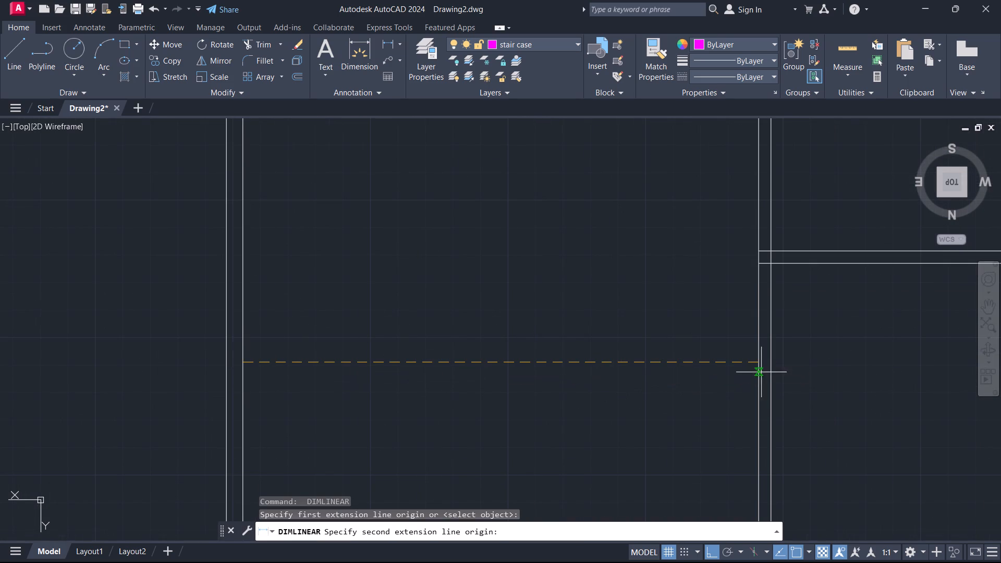
pyautogui.click(759, 365)
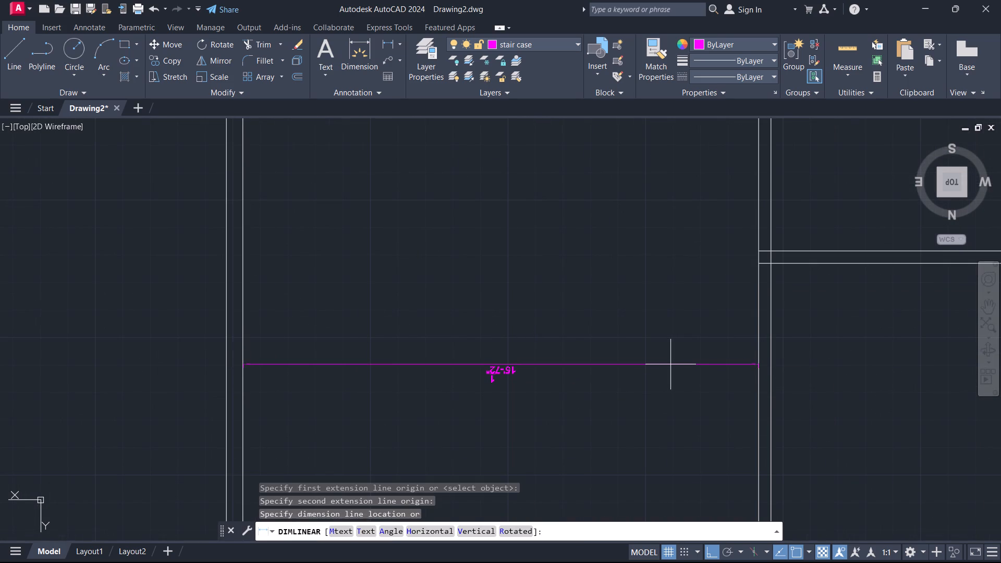
pyautogui.press('Escape')
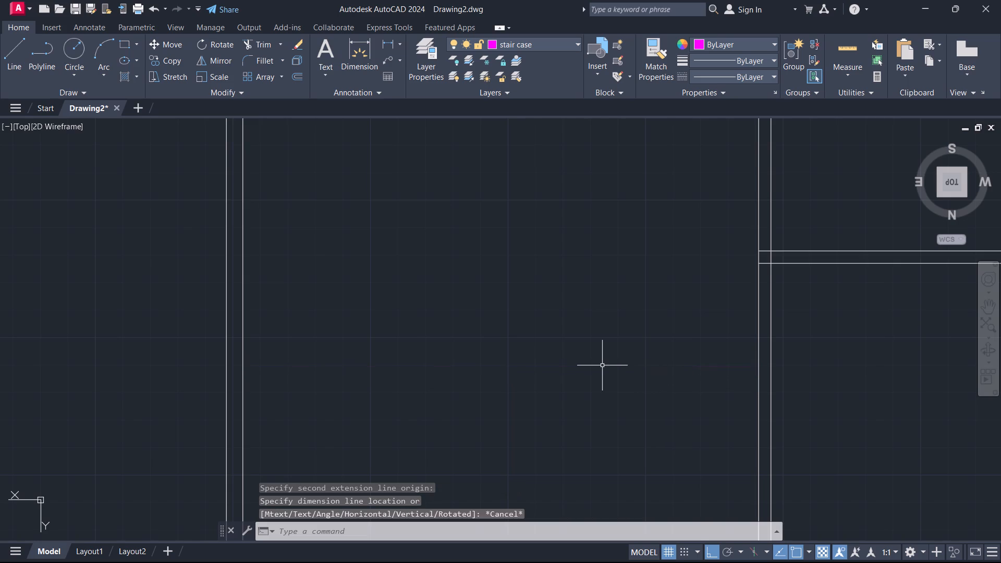
# Examine the overall layout of both plans and the open area below the internal staircase.
pyautogui.scroll(-3, 602, 365)
pyautogui.moveTo(605, 403); pyautogui.dragTo(606, 341, button='middle')
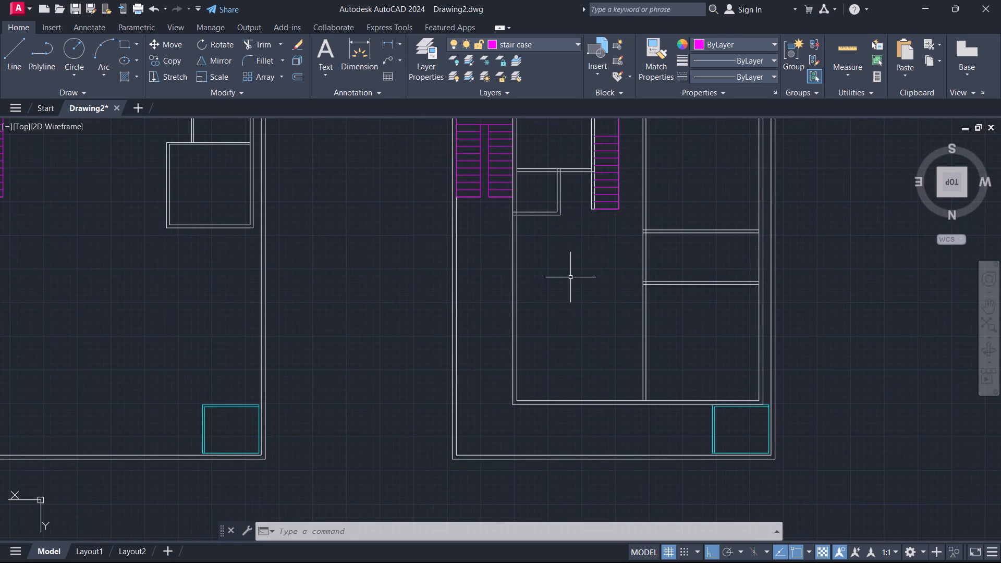
pyautogui.moveTo(575, 268); pyautogui.dragTo(575, 341, button='middle')
pyautogui.scroll(-1, 570, 312)
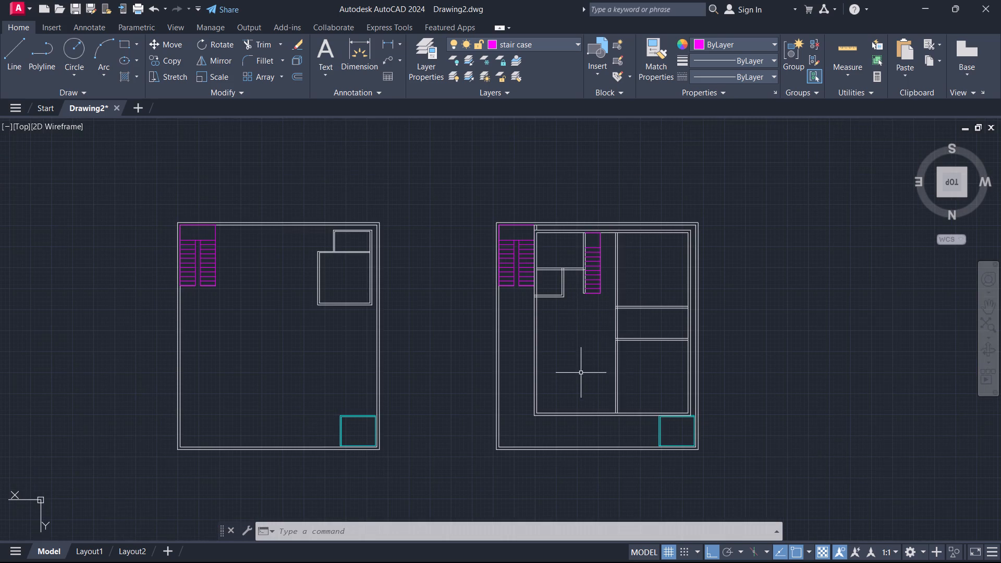
pyautogui.scroll(2, 580, 373)
pyautogui.scroll(-1, 592, 345)
pyautogui.moveTo(589, 296); pyautogui.dragTo(593, 353, button='middle')
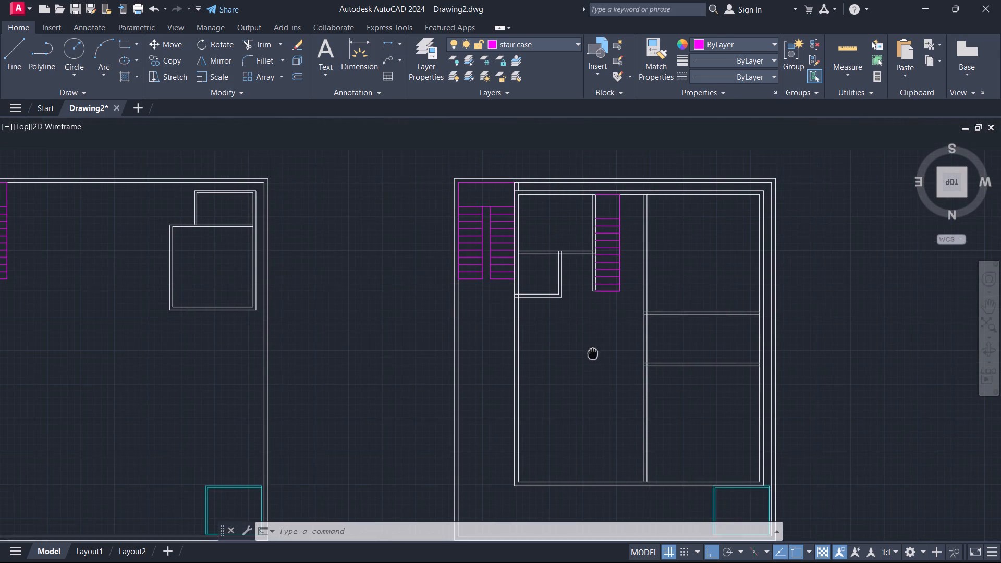
# Examine the open area of the house plan, from the small room and internal staircase down to the lower house wall.
pyautogui.moveTo(593, 353); pyautogui.dragTo(593, 354, button='middle')
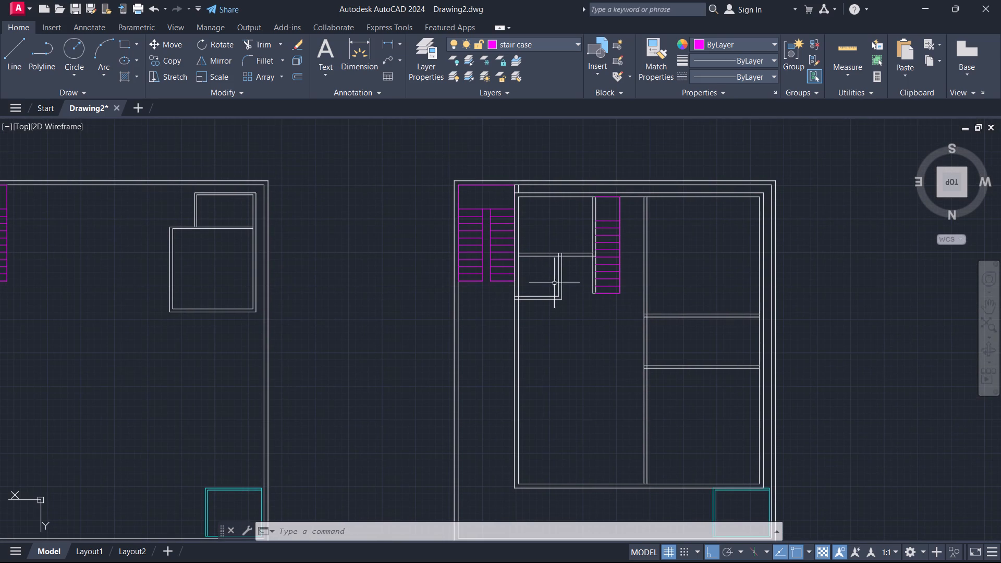
pyautogui.scroll(2, 571, 260)
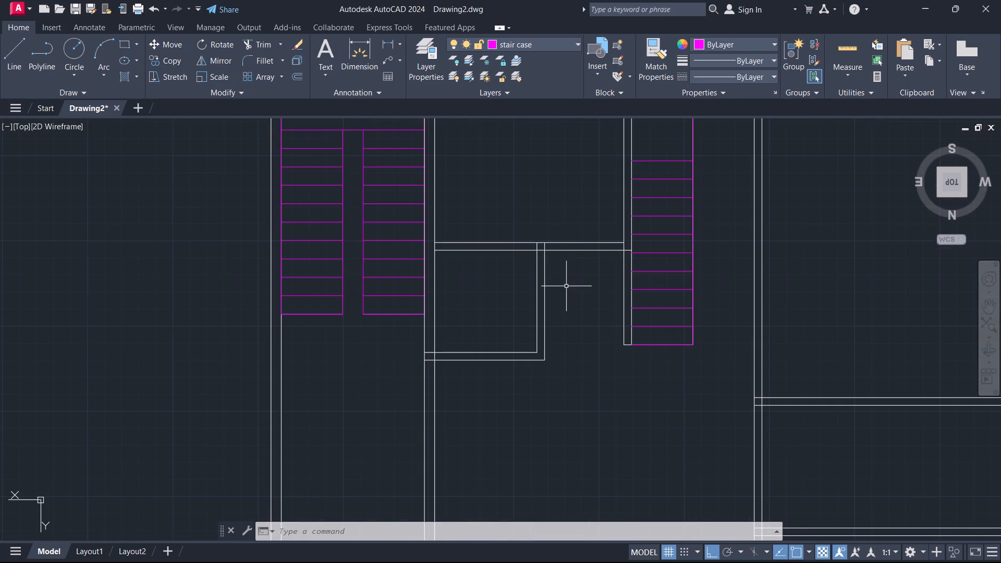
pyautogui.press('Escape')
pyautogui.scroll(-1, 575, 297)
pyautogui.moveTo(578, 378); pyautogui.dragTo(553, 300, button='middle')
pyautogui.scroll(-2, 571, 304)
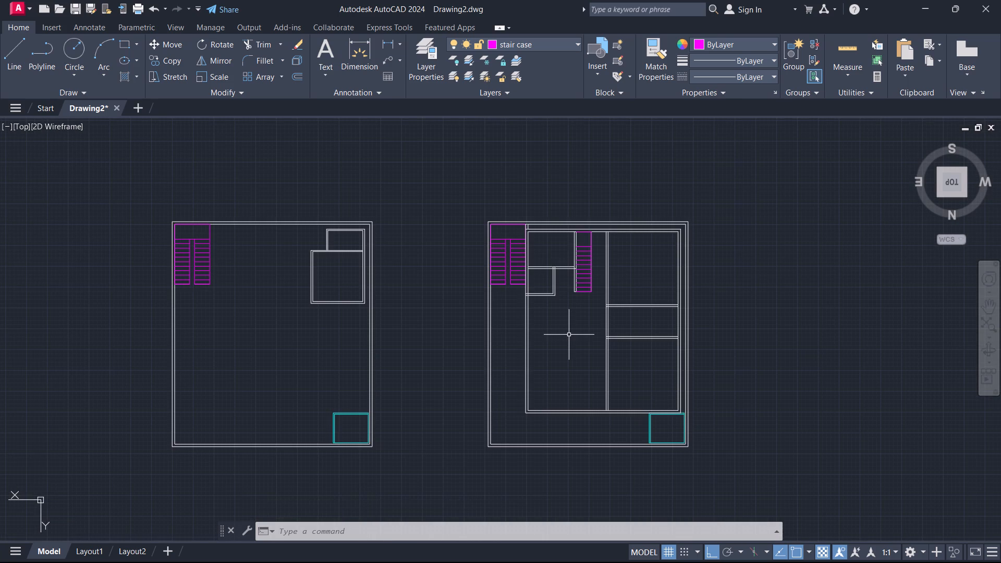
pyautogui.scroll(2, 590, 391)
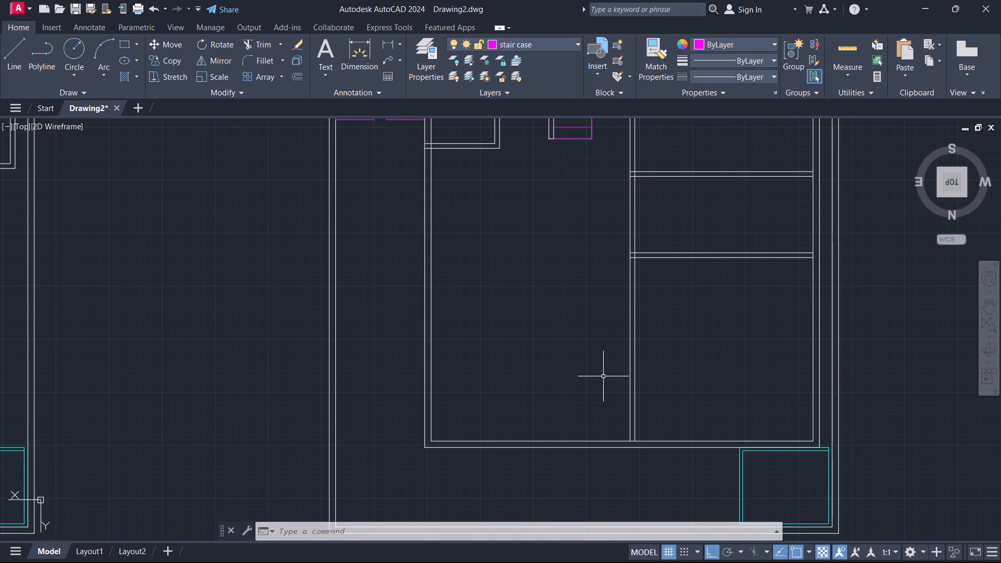
pyautogui.press('Escape')
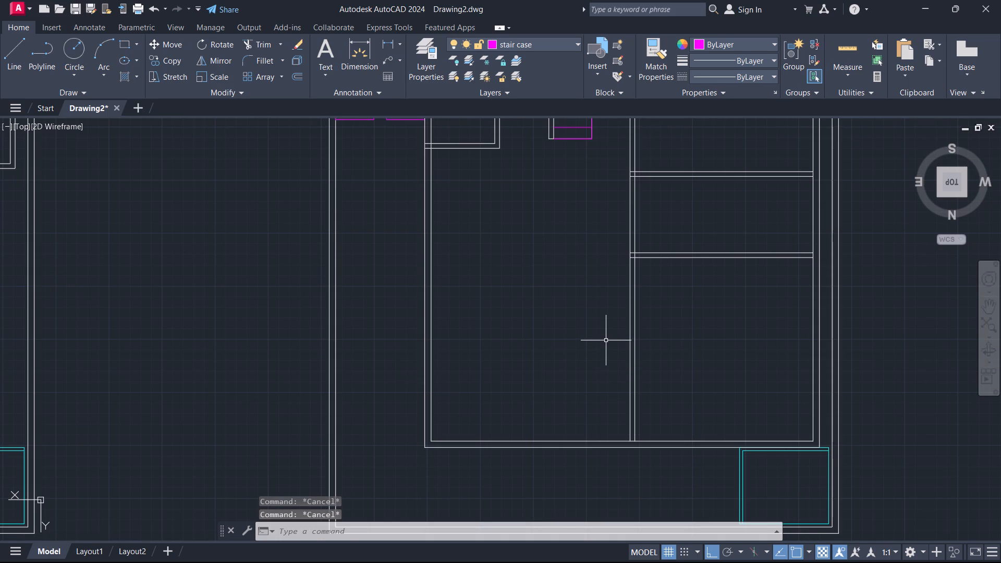
pyautogui.scroll(-1, 606, 335)
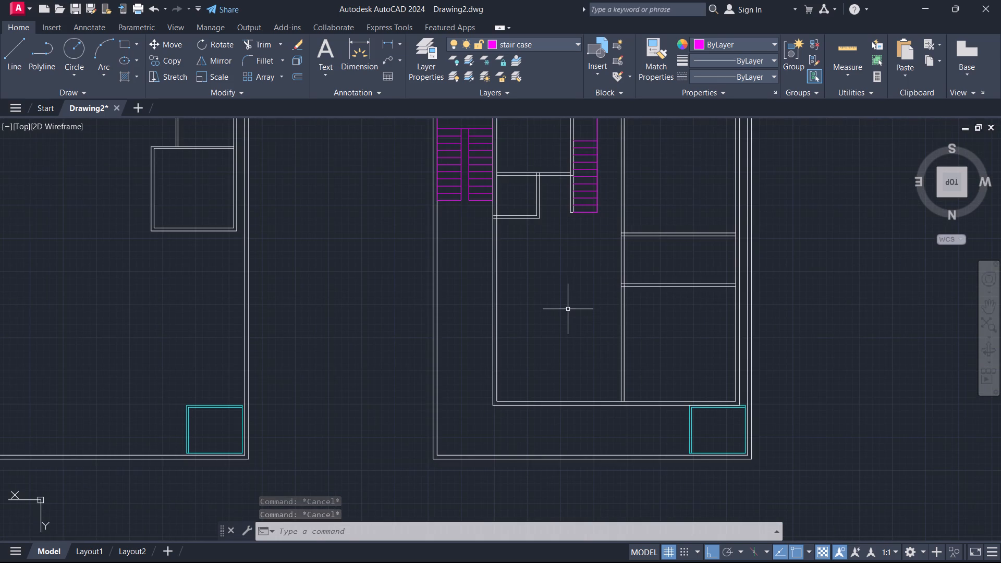
pyautogui.scroll(-2, 569, 306)
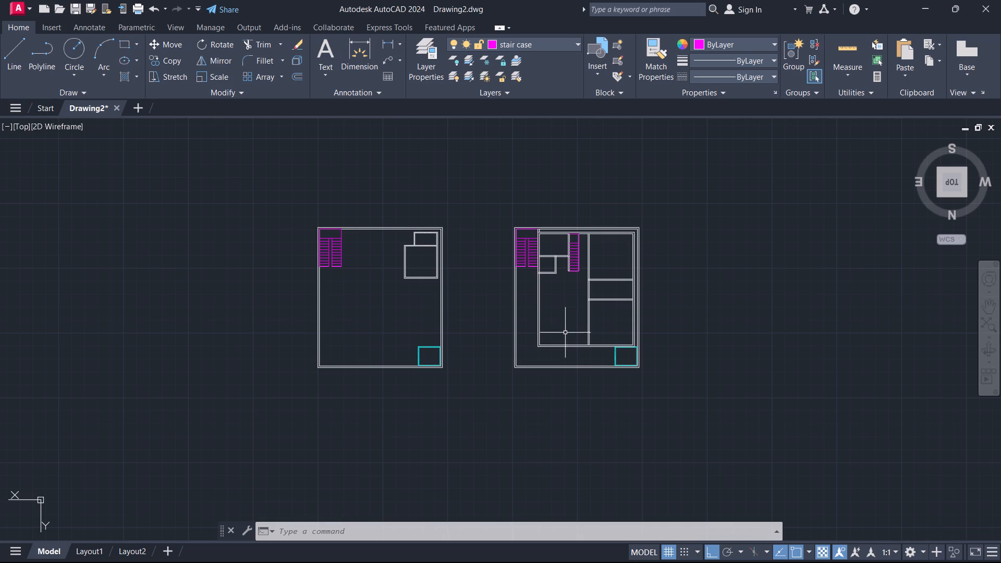
pyautogui.scroll(1, 568, 323)
pyautogui.scroll(1, 563, 278)
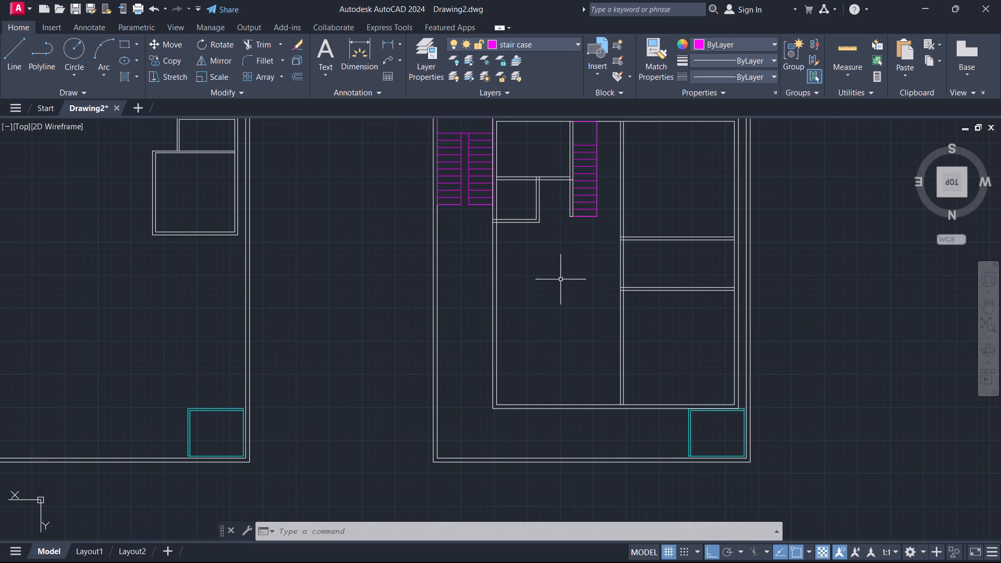
pyautogui.moveTo(563, 292); pyautogui.dragTo(588, 418, button='middle')
pyautogui.moveTo(583, 385); pyautogui.dragTo(625, 233, button='middle')
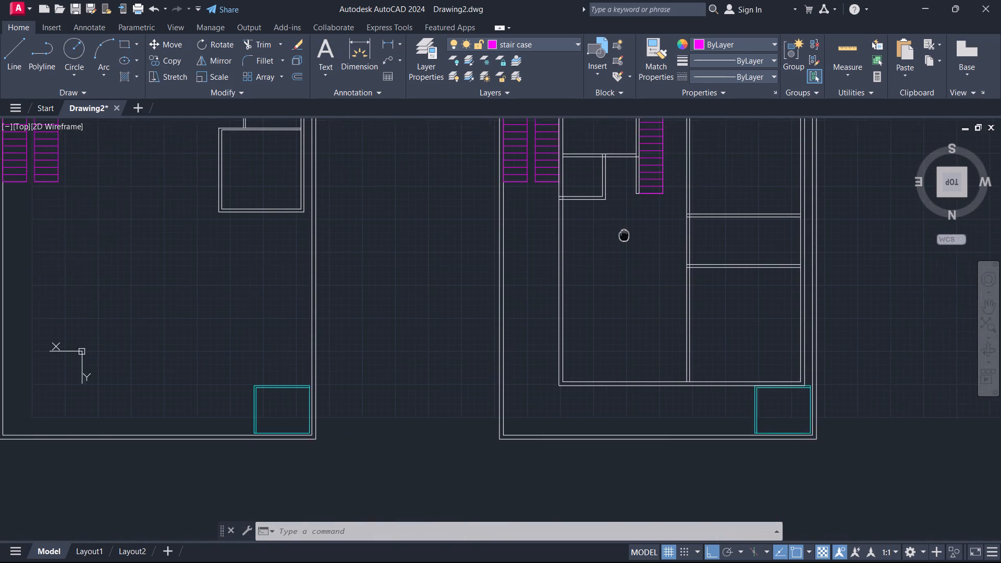
pyautogui.moveTo(625, 233); pyautogui.dragTo(625, 232, button='middle')
pyautogui.scroll(-1, 618, 251)
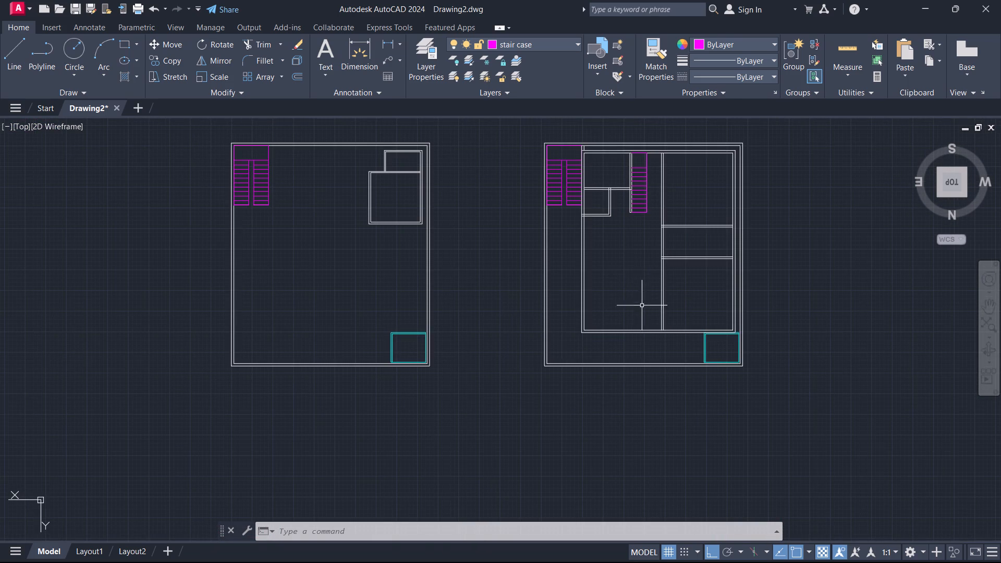
pyautogui.scroll(2, 648, 320)
pyautogui.scroll(2, 669, 359)
pyautogui.scroll(-1, 643, 352)
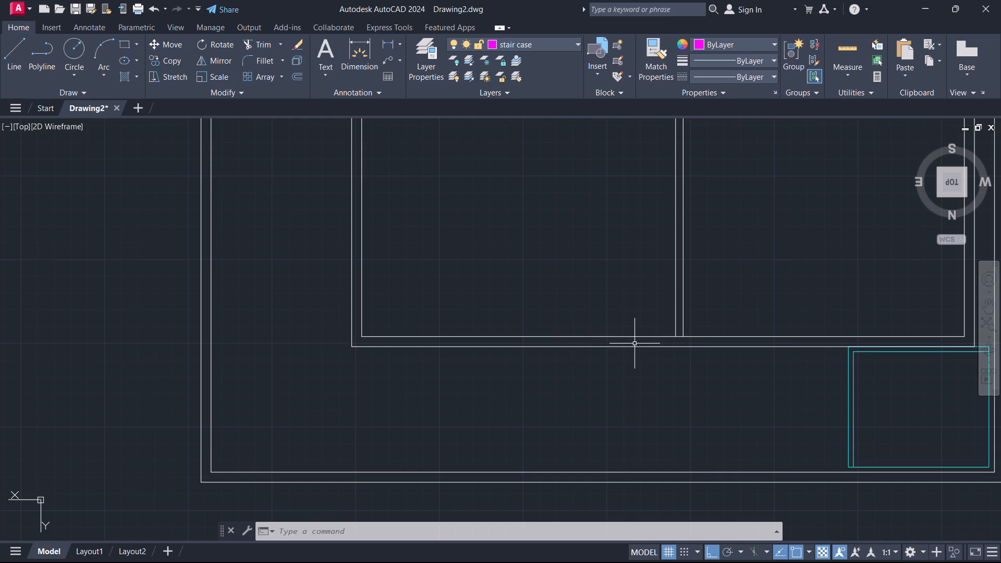
pyautogui.press('l')
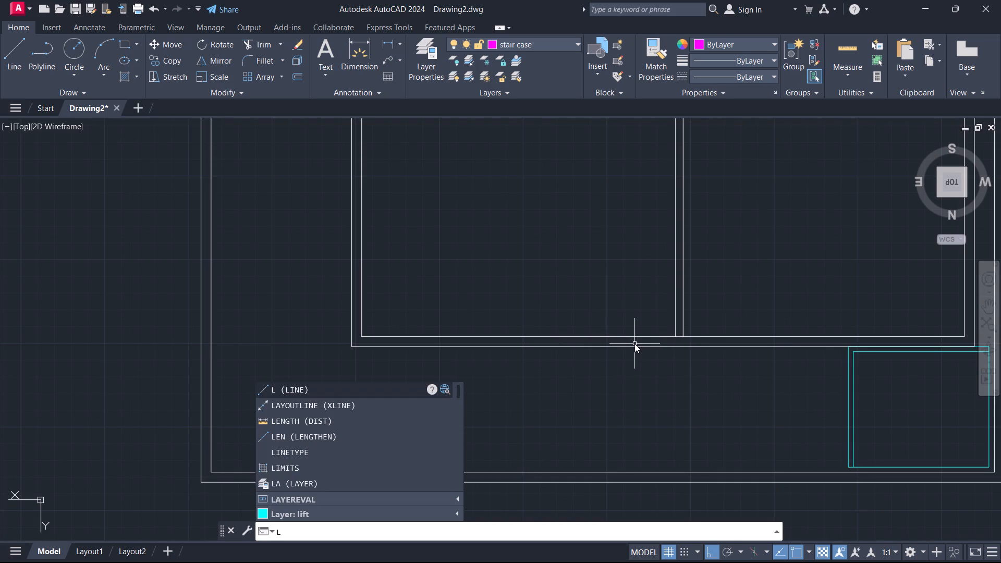
pyautogui.press('Escape')
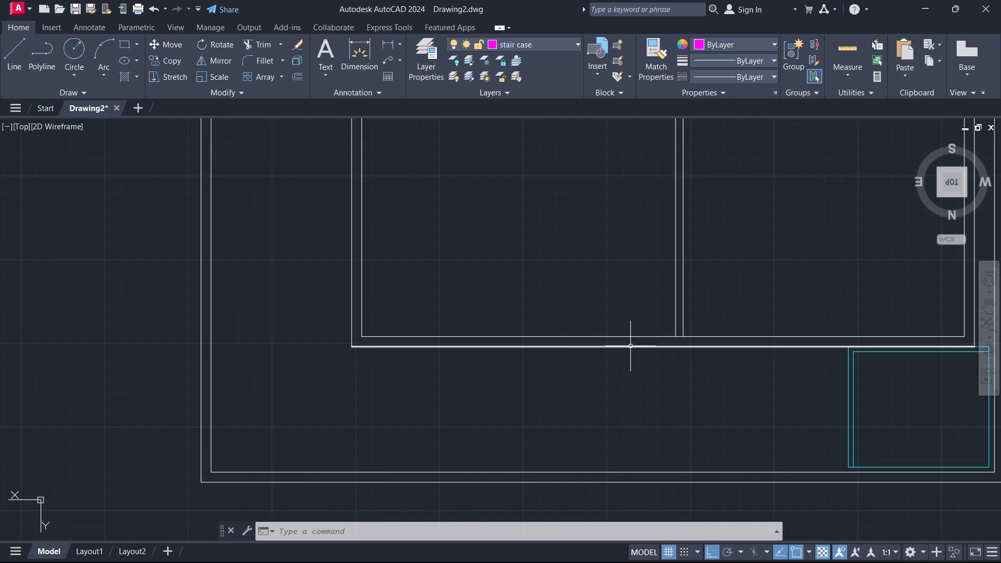
# Examine the upper house wall beside the internal staircase and the open area's extent down to the lower house wall.
pyautogui.scroll(-1, 597, 398)
pyautogui.scroll(-3, 592, 252)
pyautogui.moveTo(577, 249); pyautogui.dragTo(538, 359, button='middle')
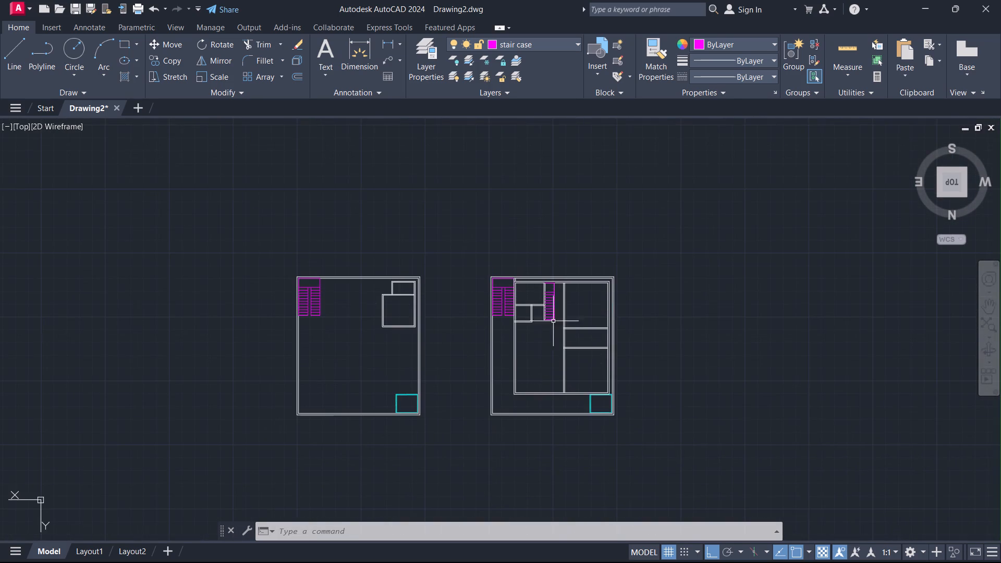
pyautogui.scroll(3, 551, 273)
pyautogui.scroll(2, 574, 320)
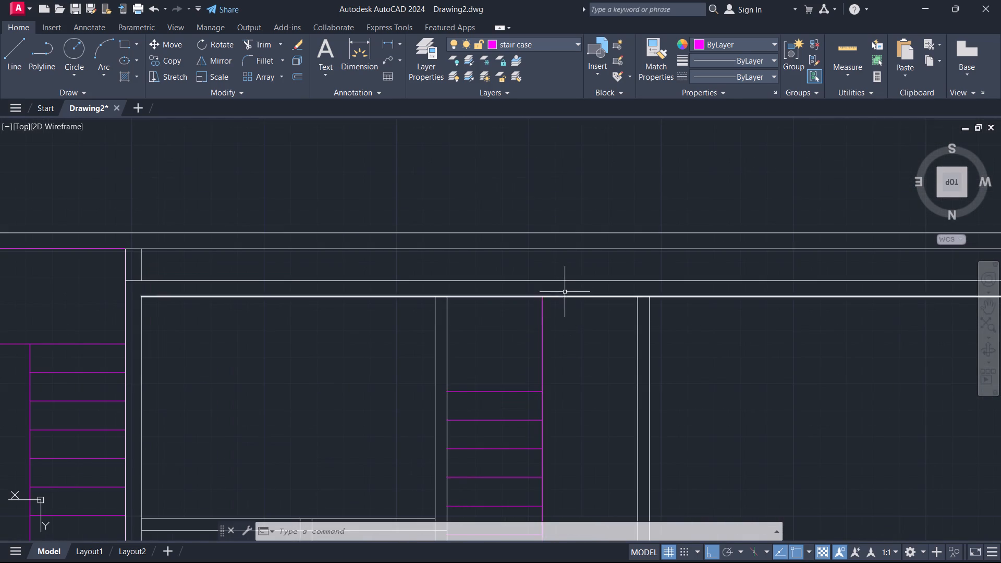
pyautogui.scroll(-3, 568, 284)
pyautogui.moveTo(534, 421); pyautogui.dragTo(584, 274, button='middle')
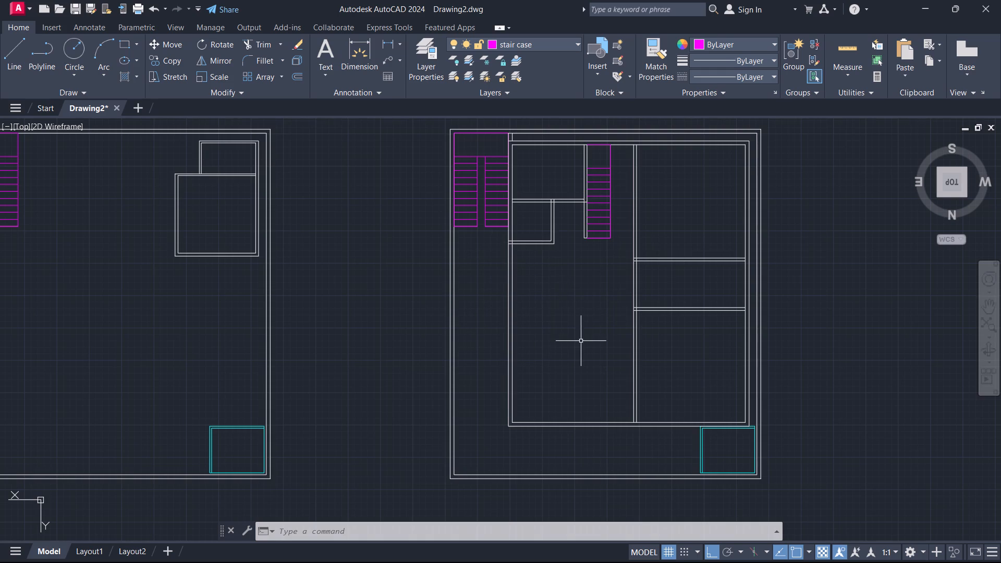
pyautogui.scroll(1, 588, 371)
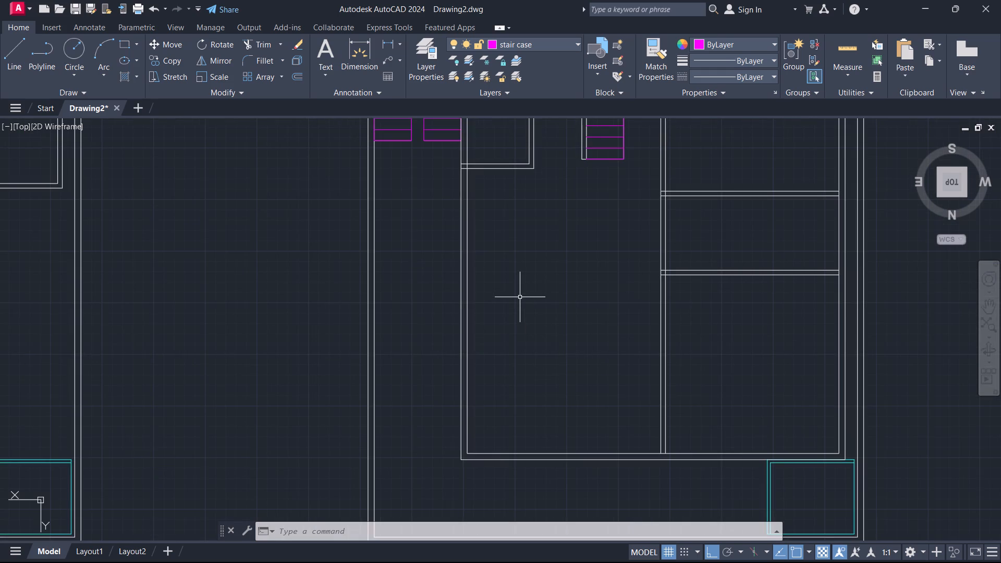
pyautogui.scroll(-1, 520, 296)
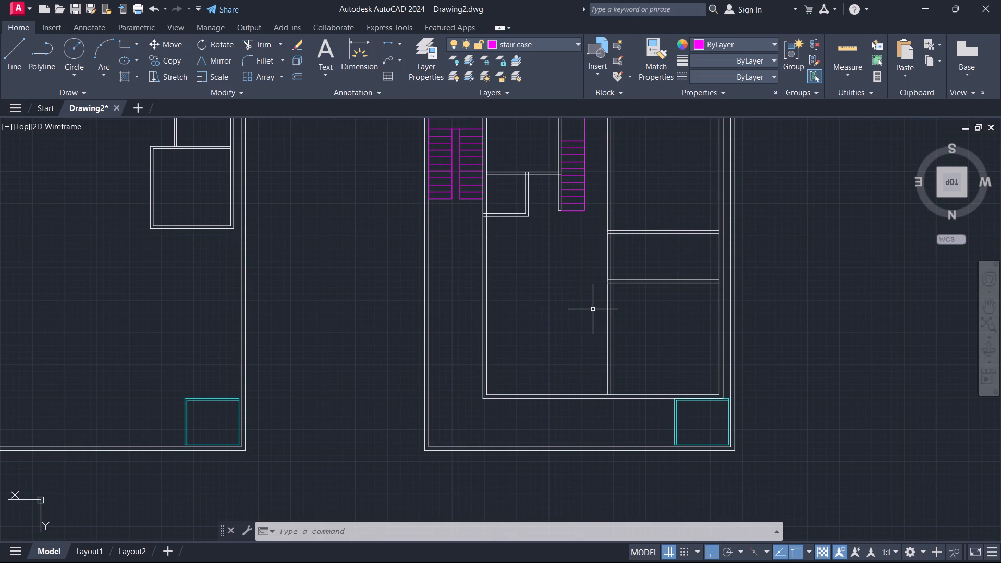
pyautogui.scroll(1, 536, 374)
pyautogui.scroll(-1, 541, 323)
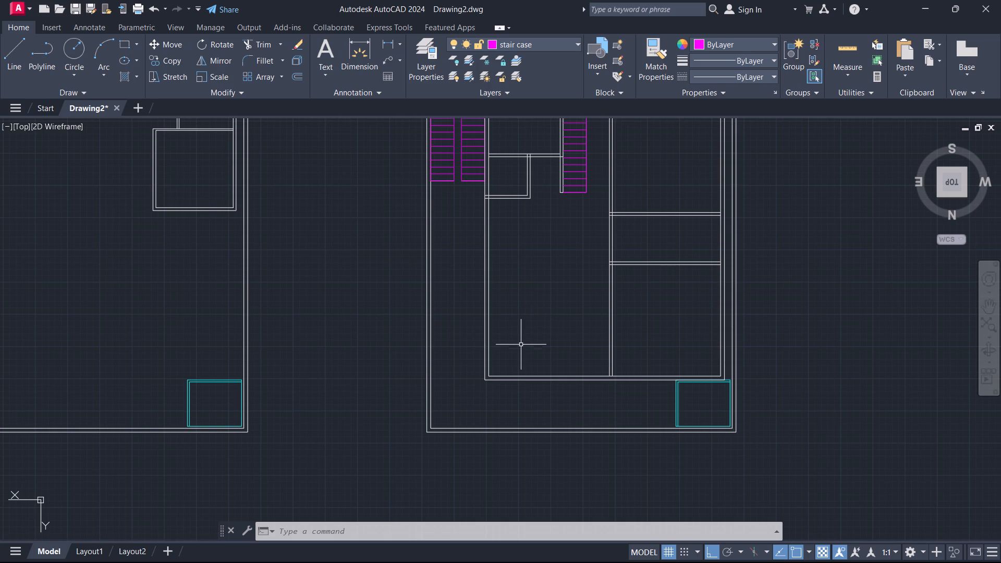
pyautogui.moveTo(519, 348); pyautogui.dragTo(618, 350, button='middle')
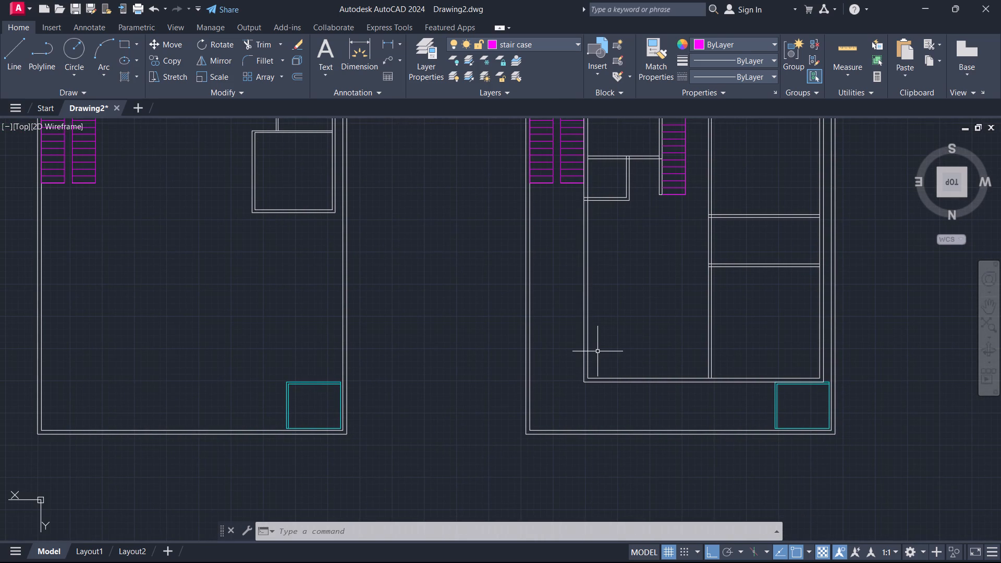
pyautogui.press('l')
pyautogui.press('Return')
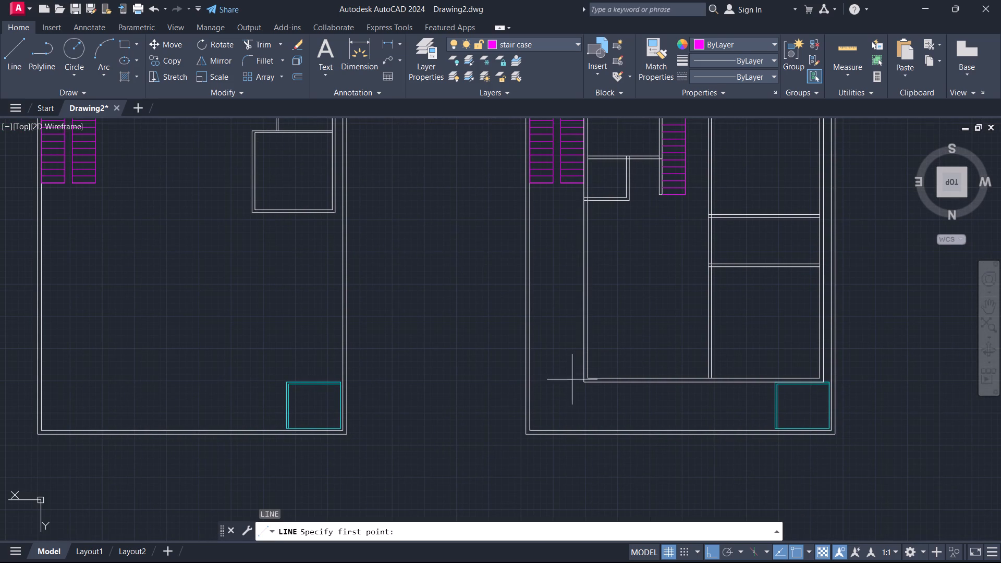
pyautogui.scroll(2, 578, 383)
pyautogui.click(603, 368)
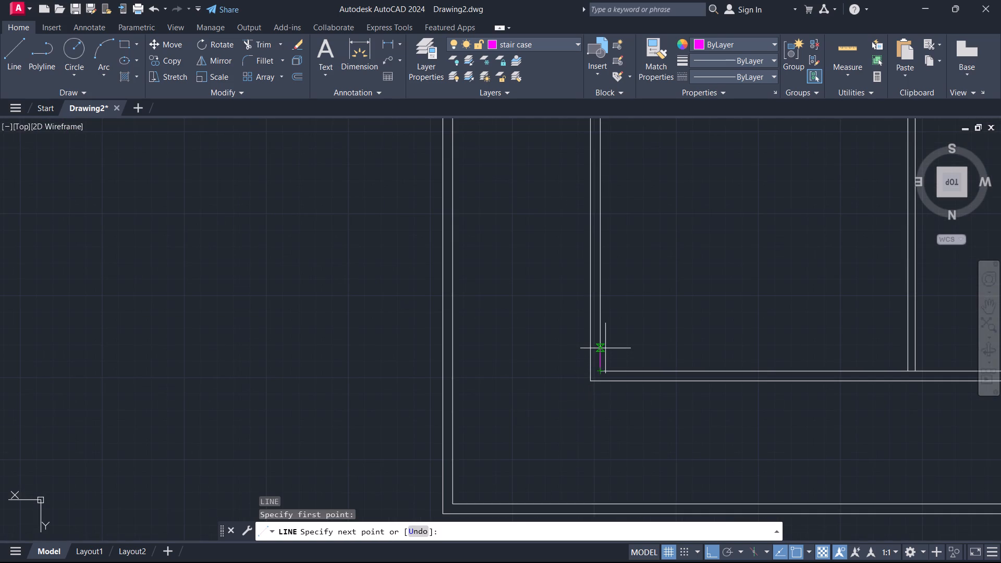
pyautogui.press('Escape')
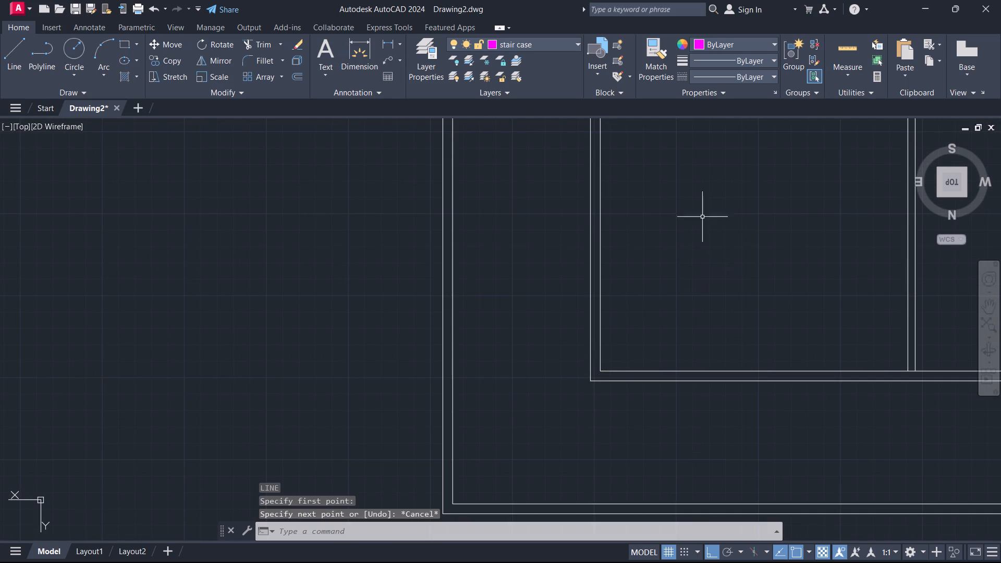
# Make the walls layer current.
pyautogui.click(575, 43)
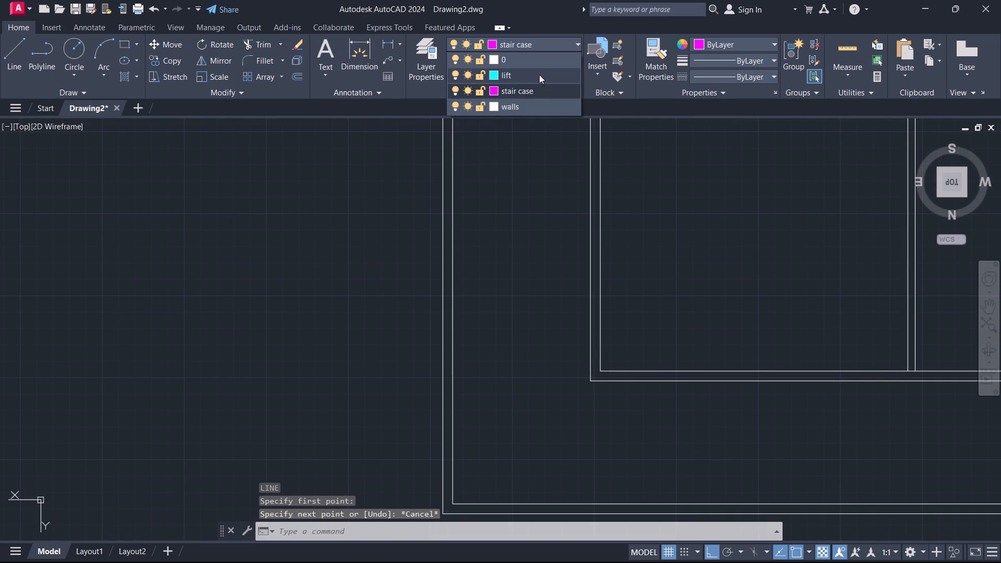
pyautogui.click(521, 105)
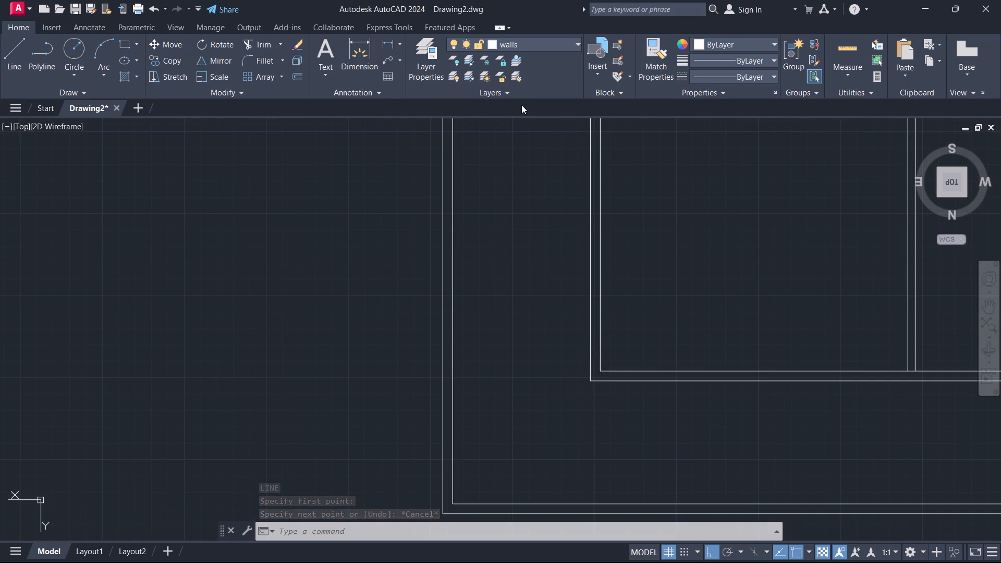
pyautogui.press('Escape')
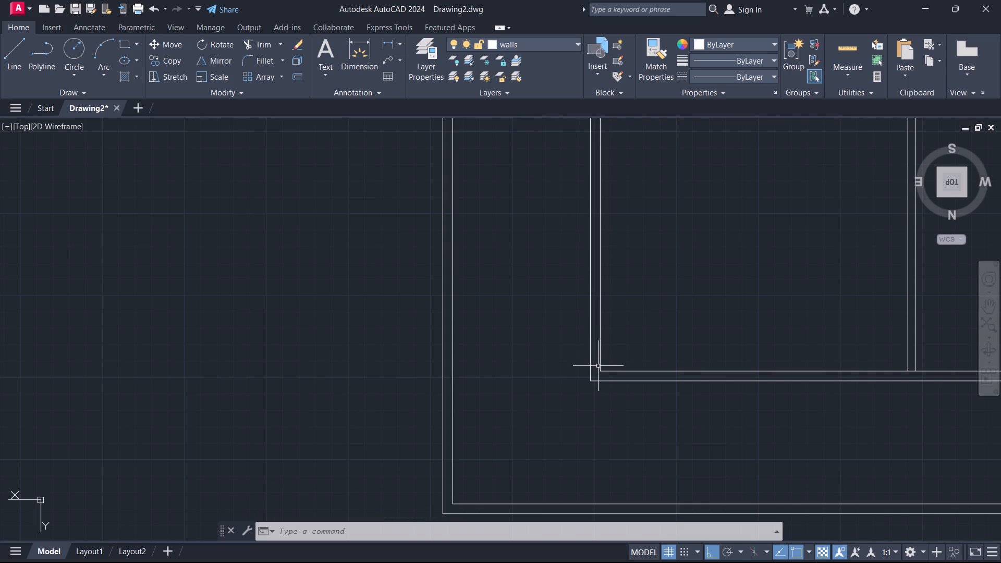
# Draw a line from the house's inner lower corner opposite the lift, 3" up the side wall's inner face, and across to its outer face.
pyautogui.press('l')
pyautogui.press('Return')
pyautogui.click(601, 370)
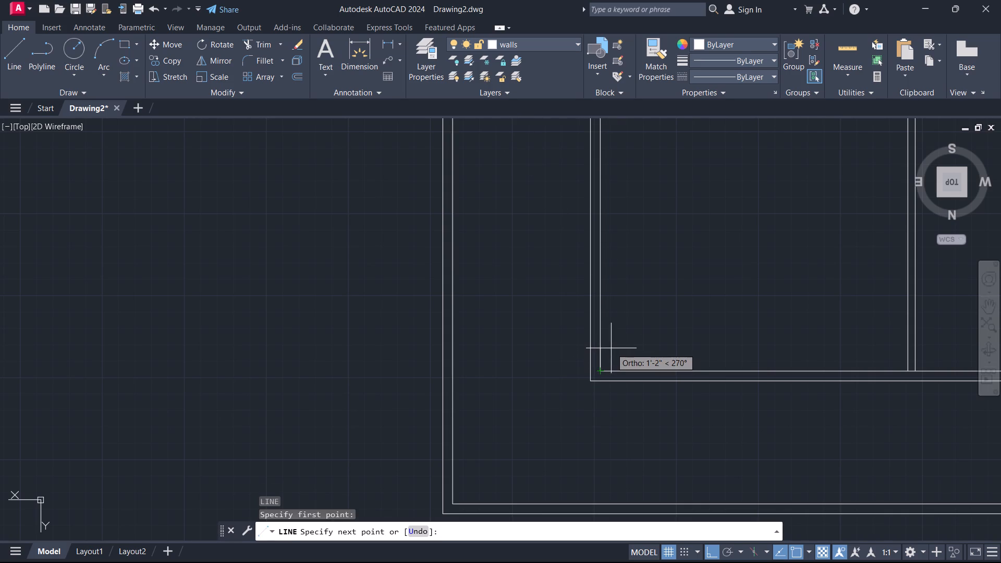
pyautogui.press('3')
pyautogui.press('Return')
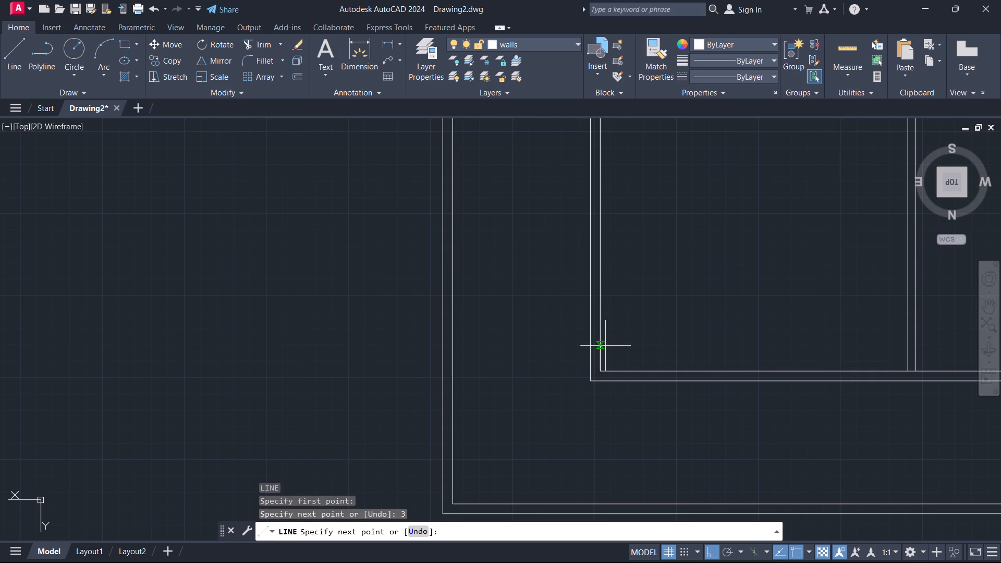
pyautogui.click(589, 365)
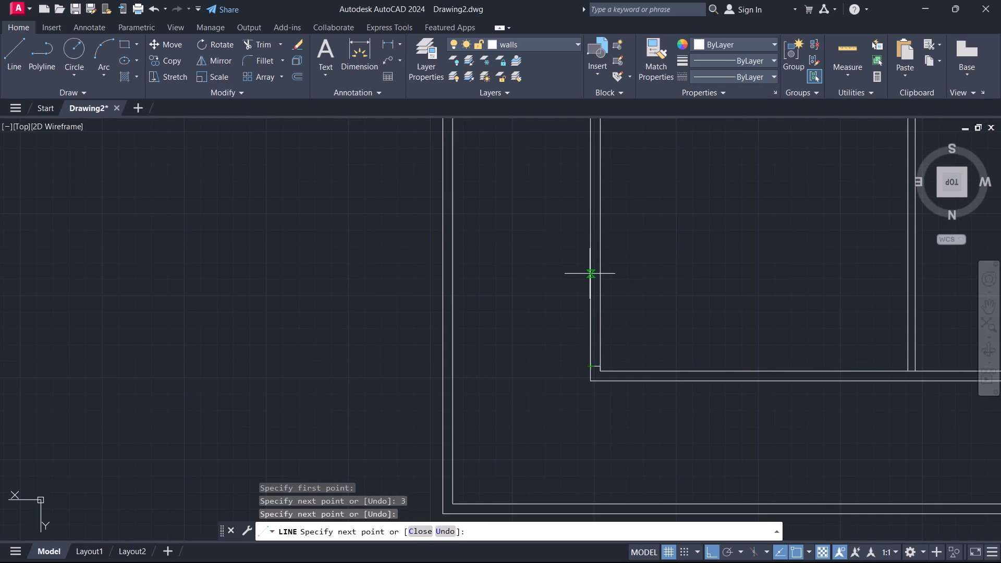
pyautogui.hotkey('ctrl', 'z')
pyautogui.hotkey('ctrl', 'z')
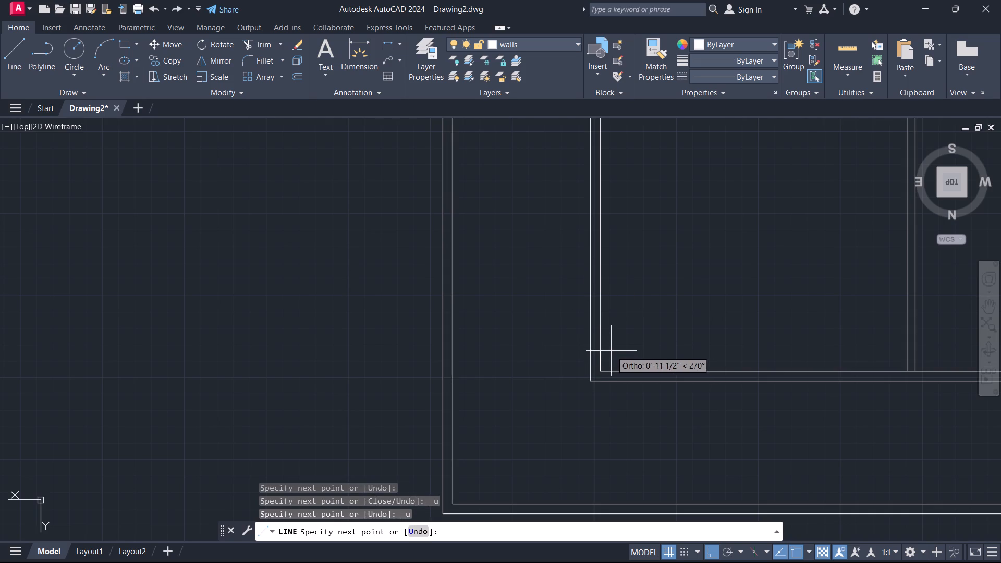
pyautogui.press('3')
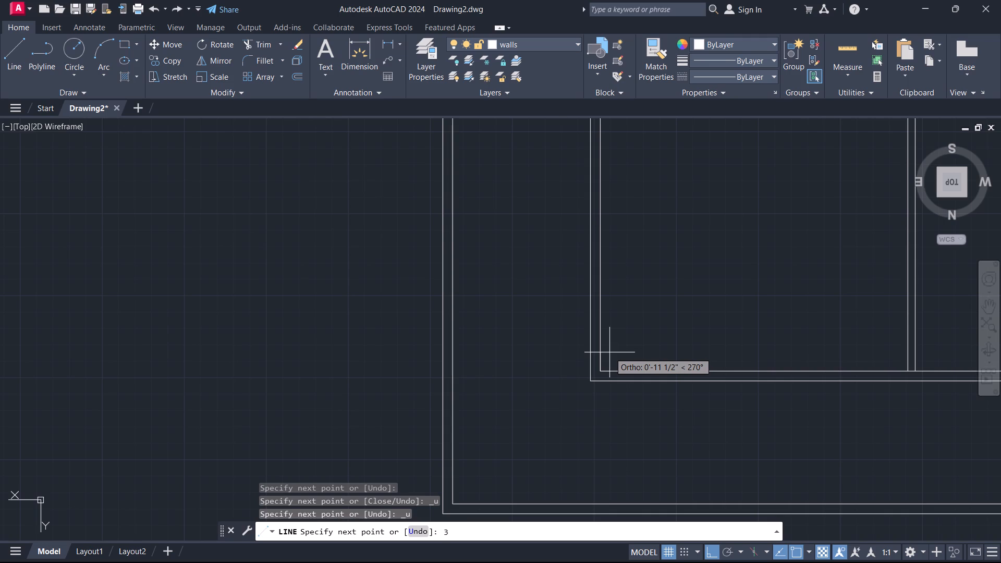
pyautogui.hotkey('shift', '"')
pyautogui.press('Return')
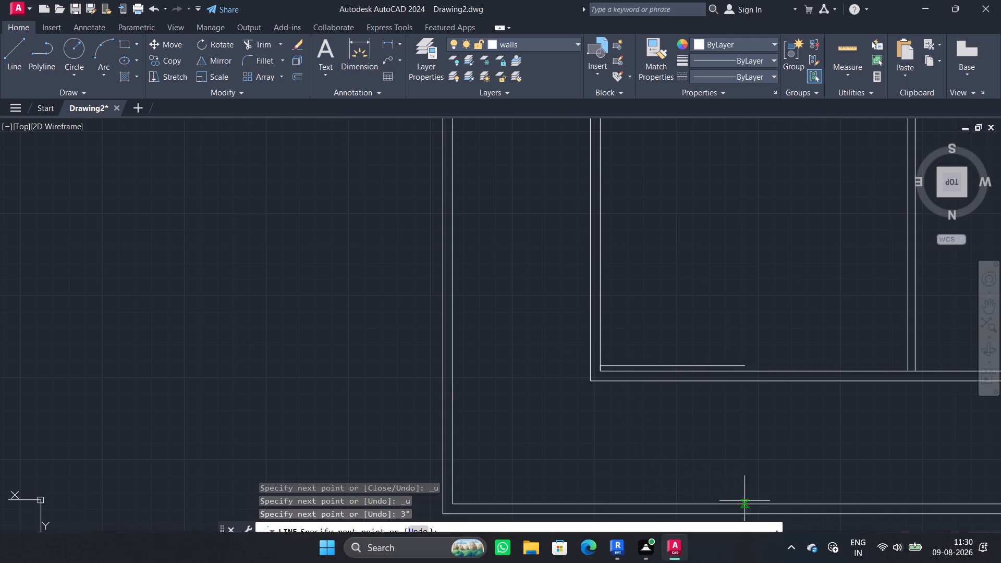
pyautogui.click(593, 364)
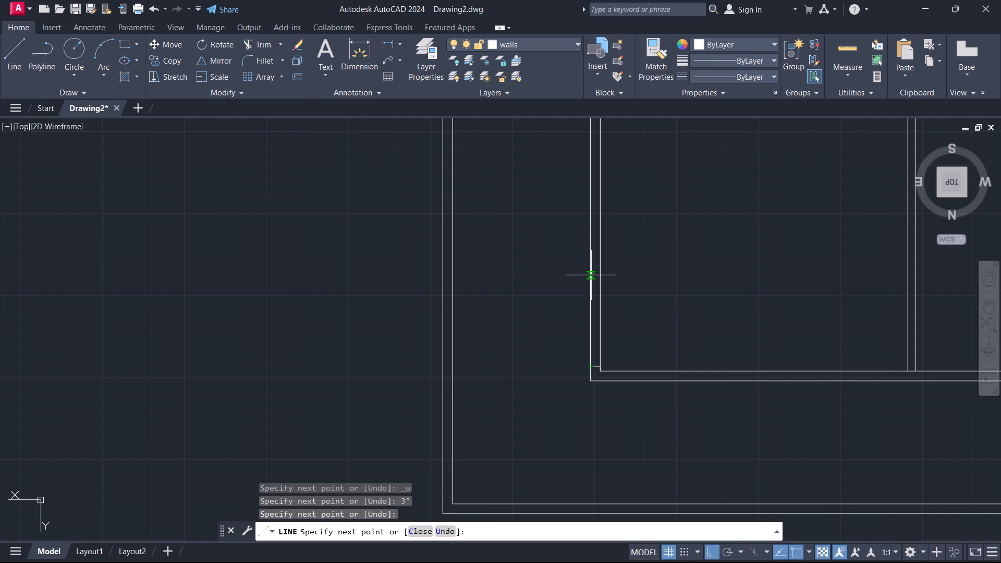
pyautogui.press('Escape')
pyautogui.press('Escape')
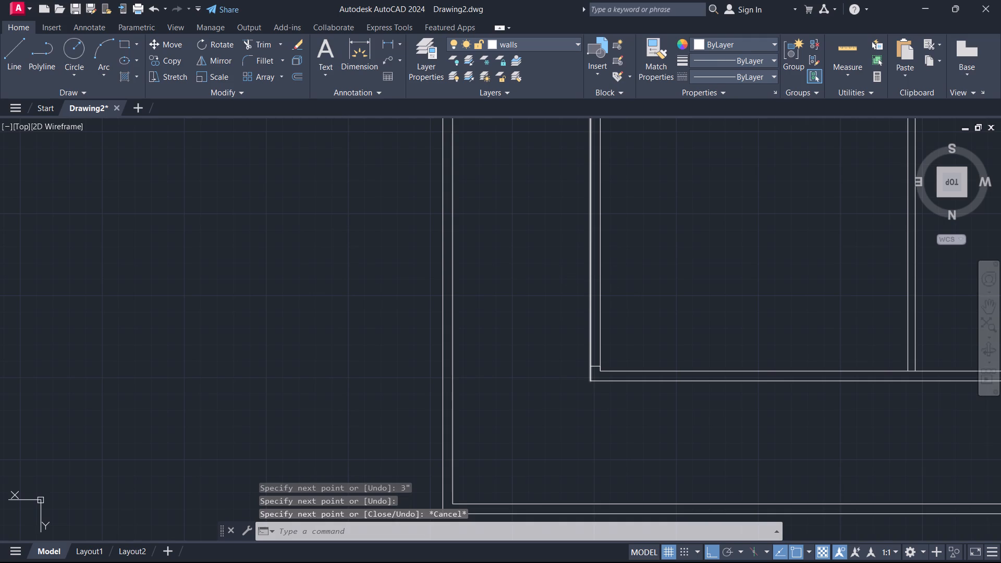
# Undo the last line drawn across the side wall.
pyautogui.hotkey('ctrl', 'z')
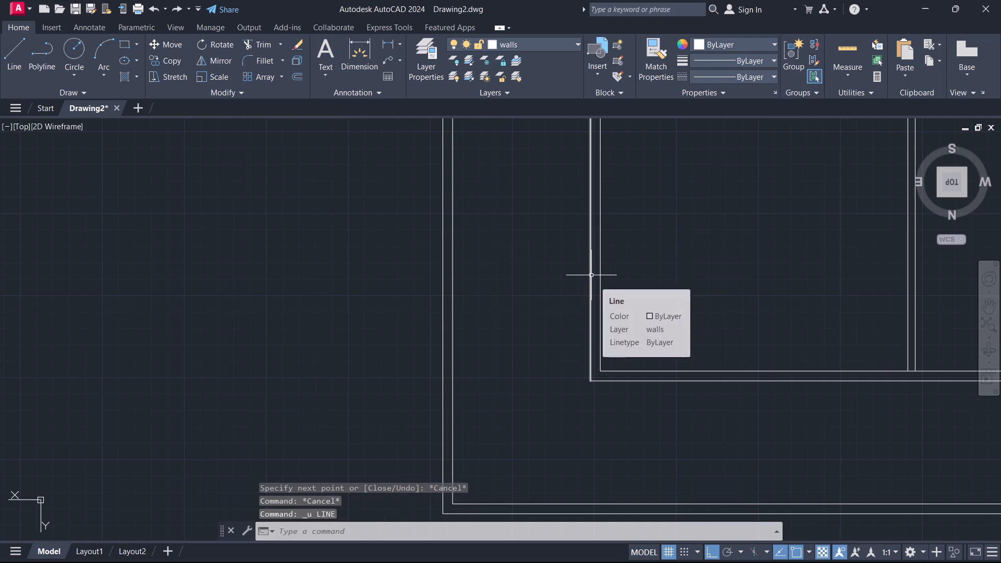
# Starting 1' up from the inner lower corner, draw a line across the side wall, 6' up its outer face, and back to the inner face.
pyautogui.press('l')
pyautogui.press('Return')
pyautogui.click(601, 369)
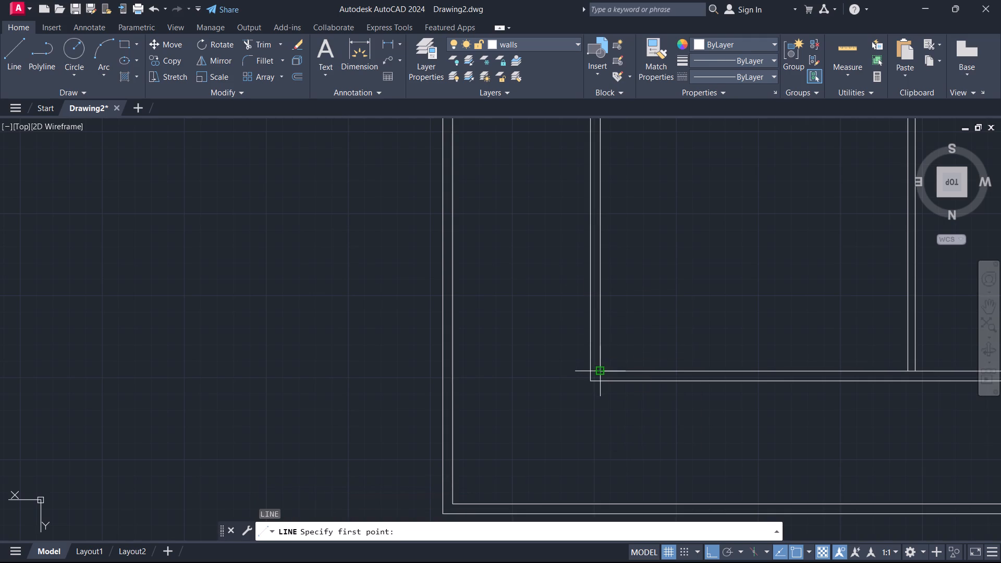
pyautogui.write("1'")
pyautogui.press('Return')
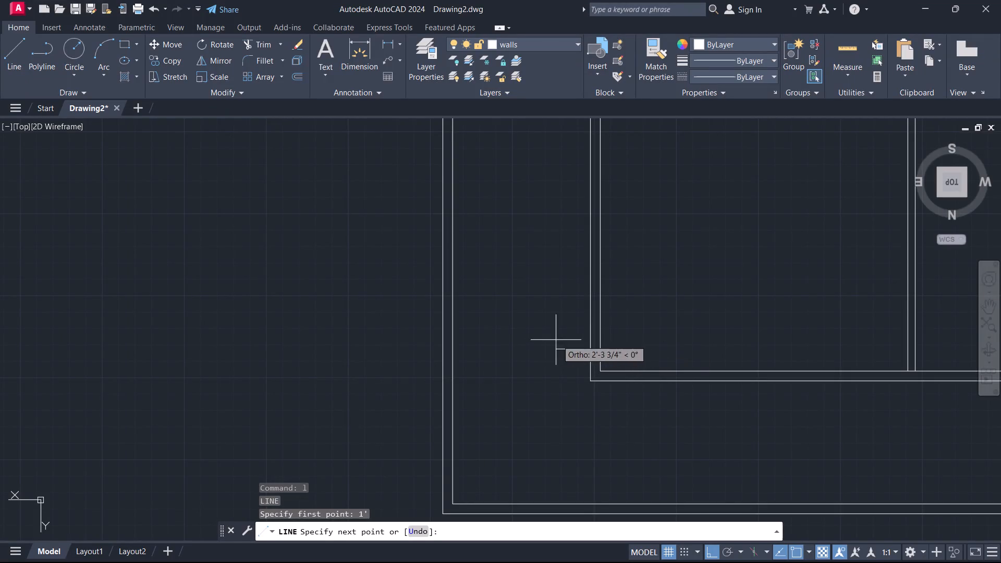
pyautogui.click(594, 351)
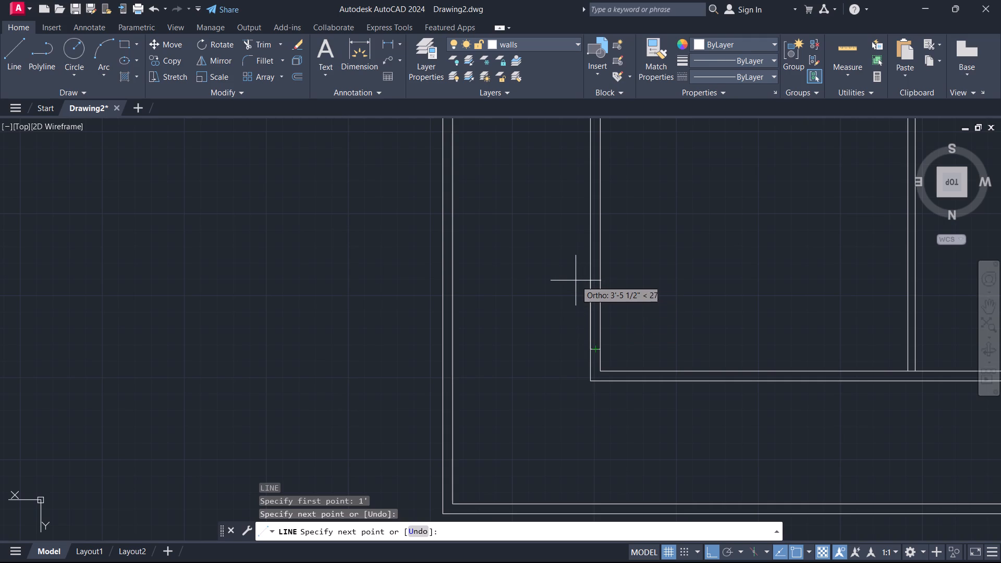
pyautogui.write("6'")
pyautogui.press('Return')
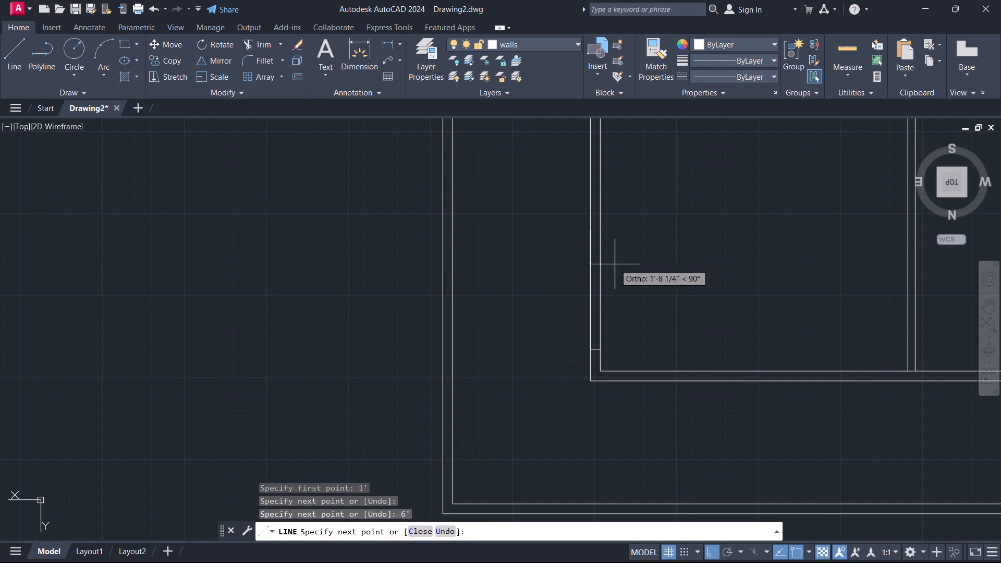
pyautogui.click(604, 227)
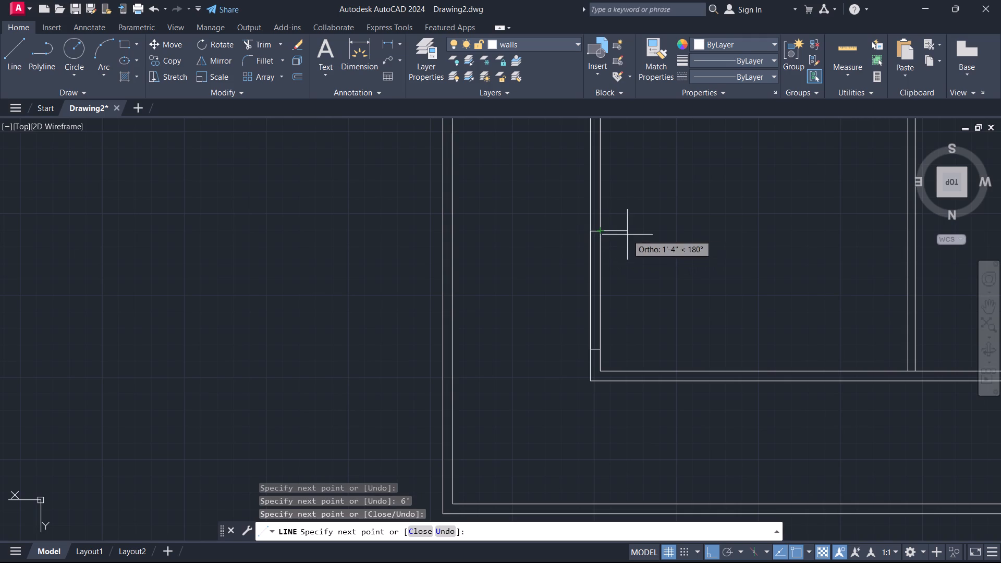
pyautogui.press('Escape')
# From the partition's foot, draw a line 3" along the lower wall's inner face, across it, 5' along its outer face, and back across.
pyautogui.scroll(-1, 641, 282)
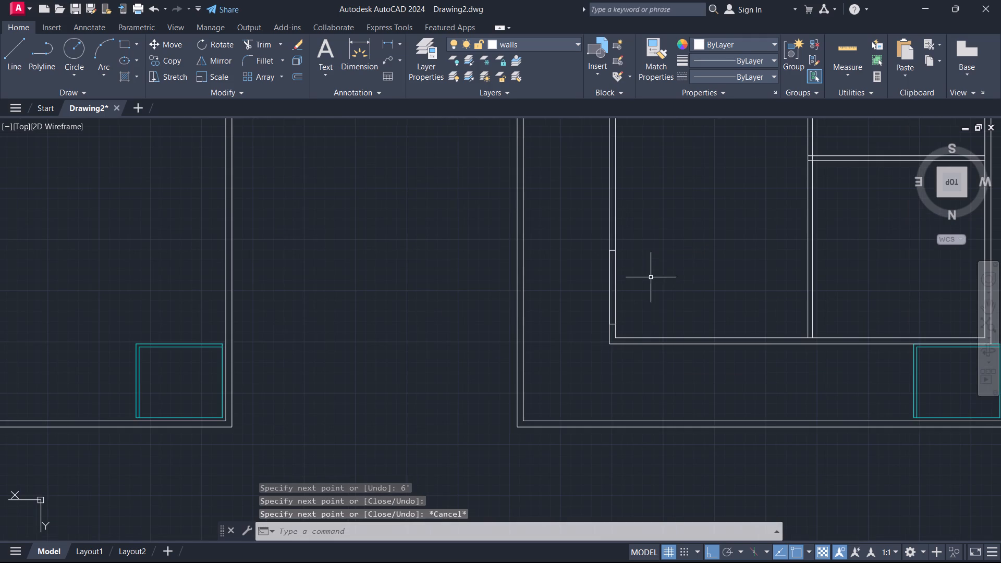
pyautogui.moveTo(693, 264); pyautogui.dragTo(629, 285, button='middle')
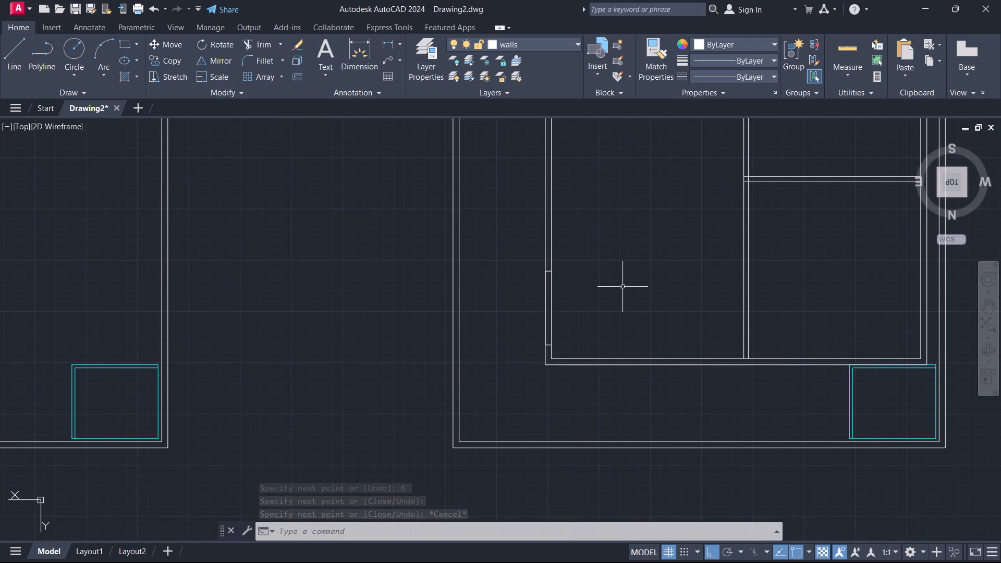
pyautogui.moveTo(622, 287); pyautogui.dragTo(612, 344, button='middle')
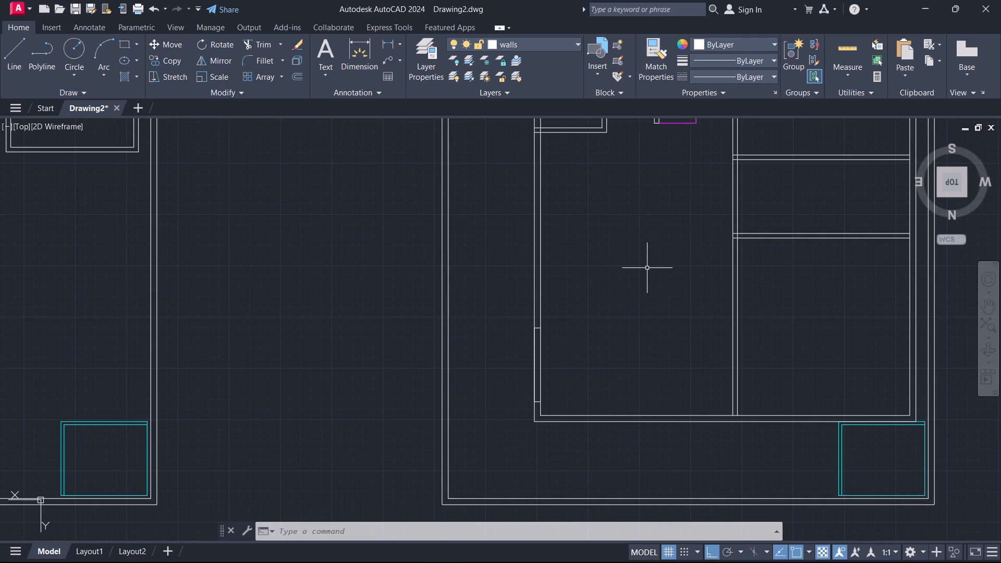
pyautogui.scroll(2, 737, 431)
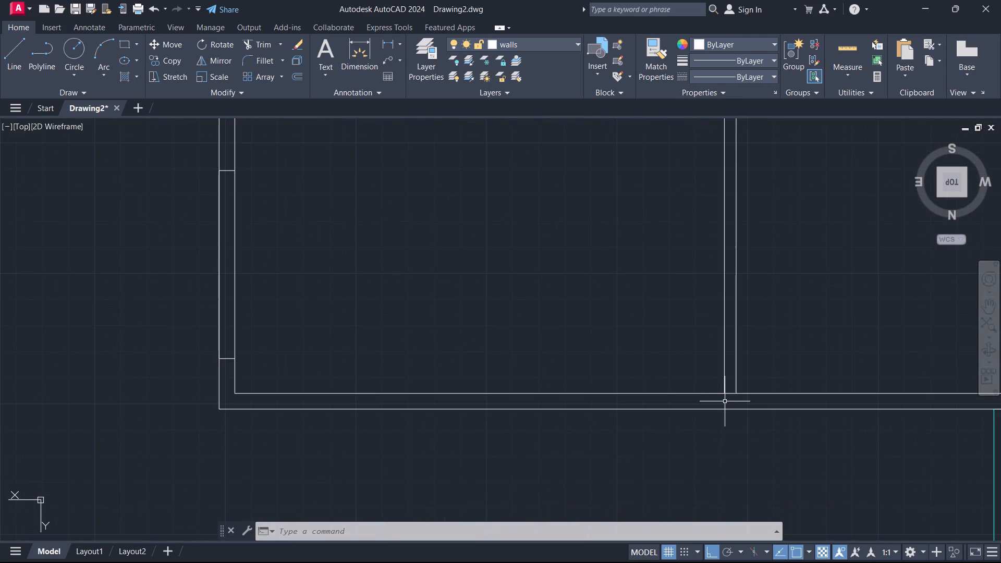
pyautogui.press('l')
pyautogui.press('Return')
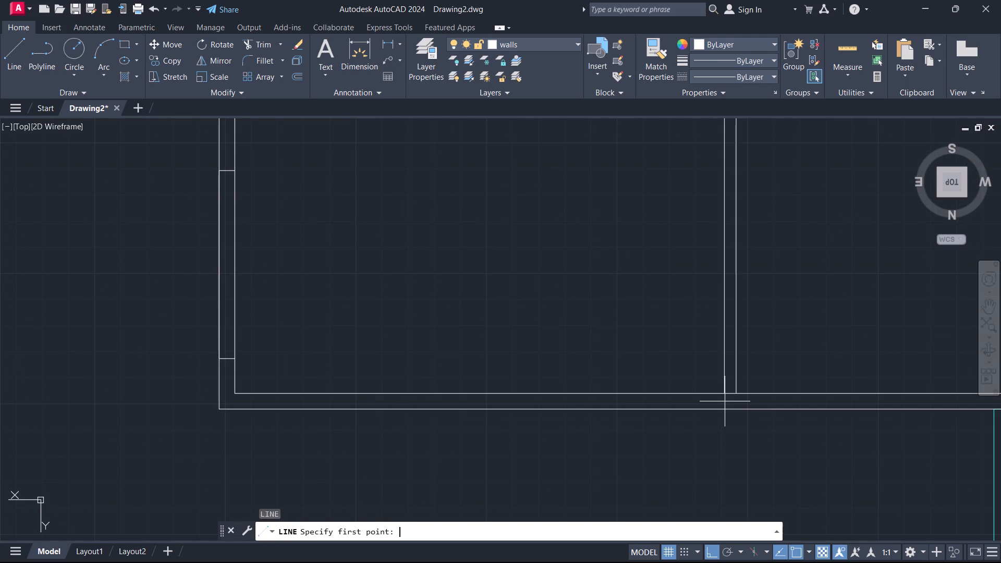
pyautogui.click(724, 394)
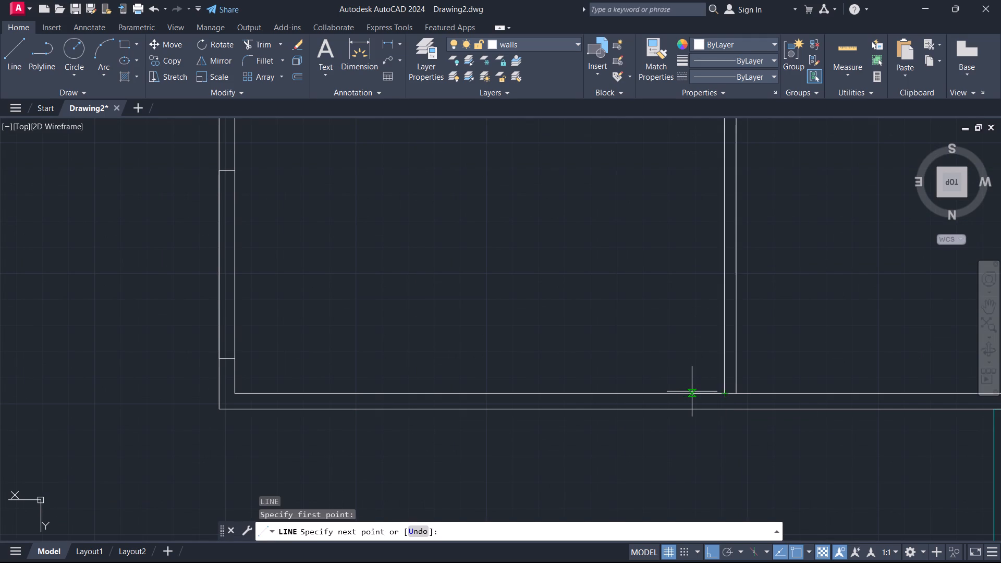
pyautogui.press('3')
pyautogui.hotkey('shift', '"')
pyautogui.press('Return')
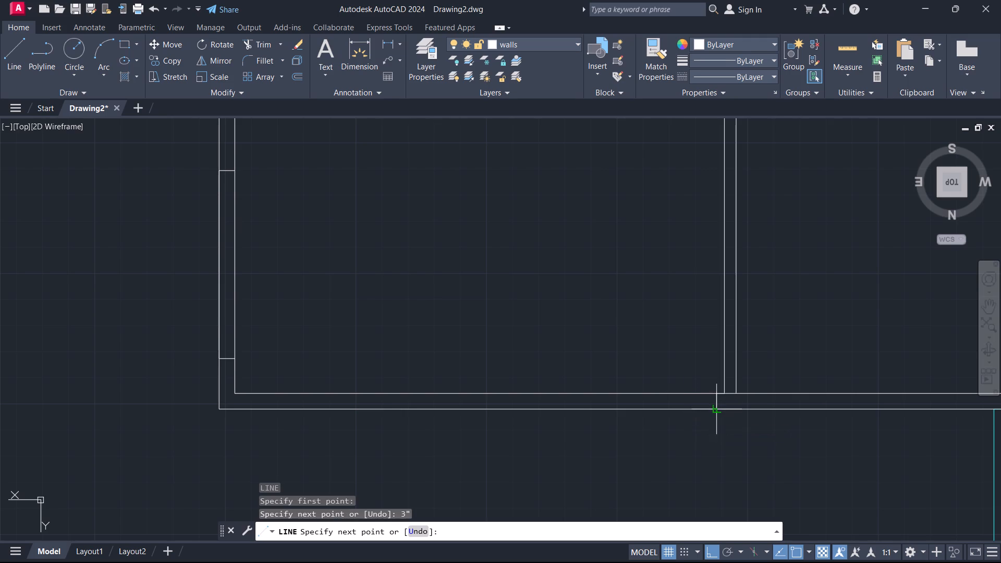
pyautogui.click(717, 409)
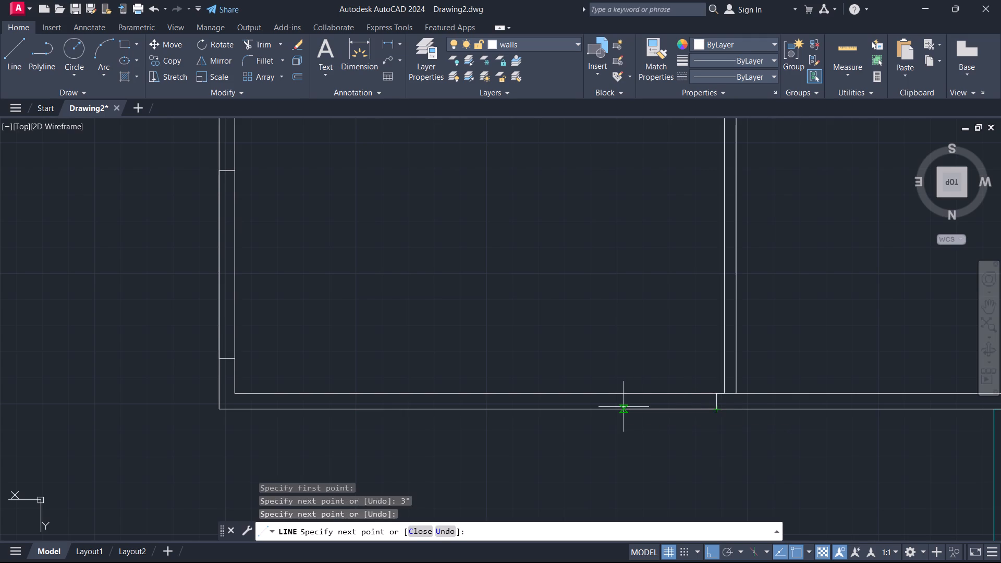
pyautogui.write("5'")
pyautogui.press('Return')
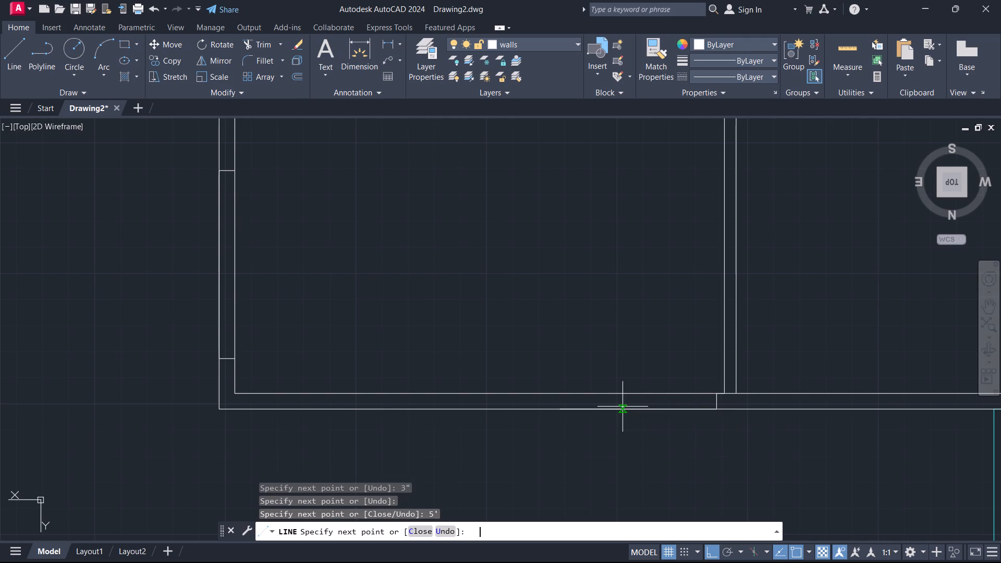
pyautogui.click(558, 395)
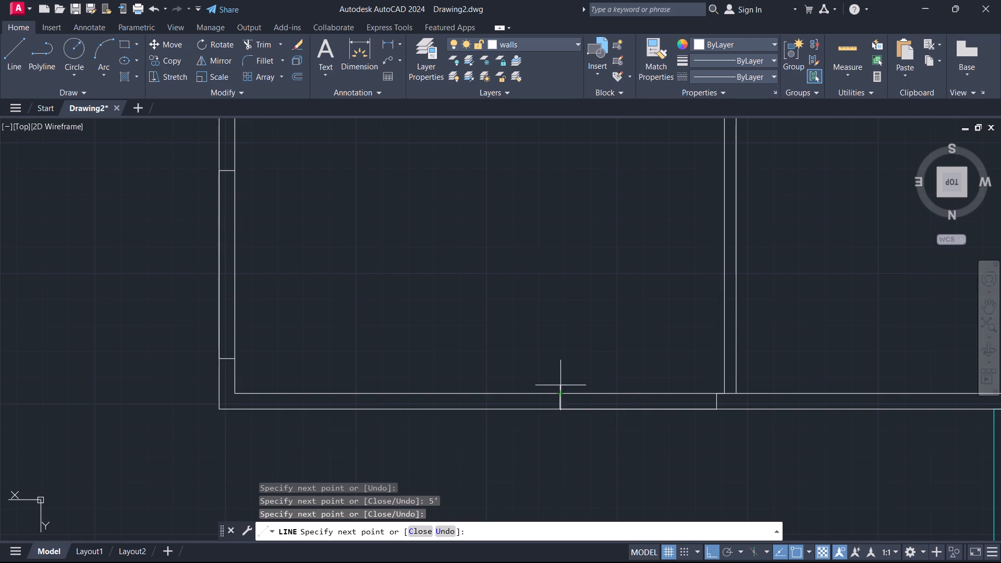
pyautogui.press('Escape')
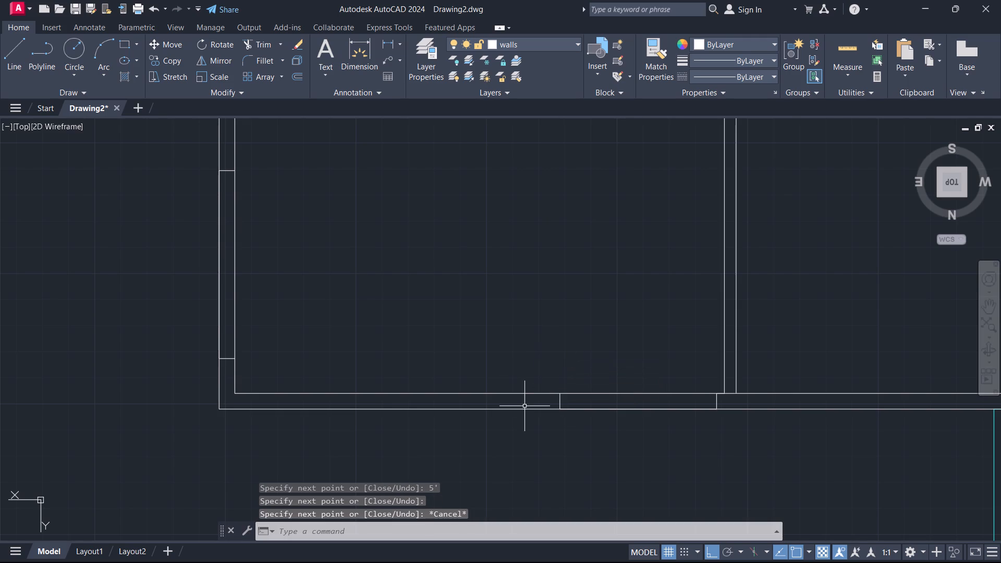
# Erase the 6' line on the side wall's outer face and the upper line across the wall.
pyautogui.scroll(-1, 352, 289)
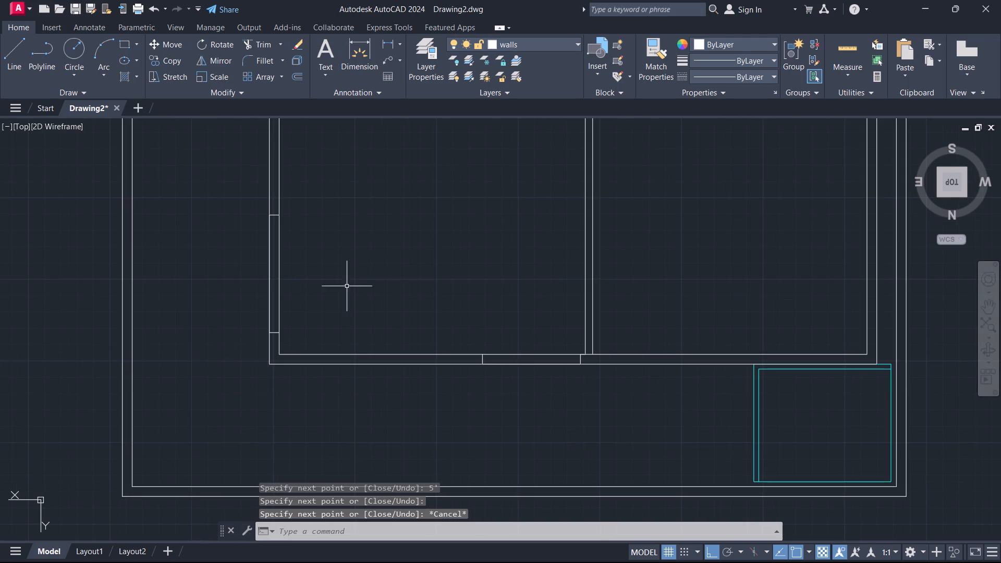
pyautogui.moveTo(301, 278); pyautogui.dragTo(456, 366, button='middle')
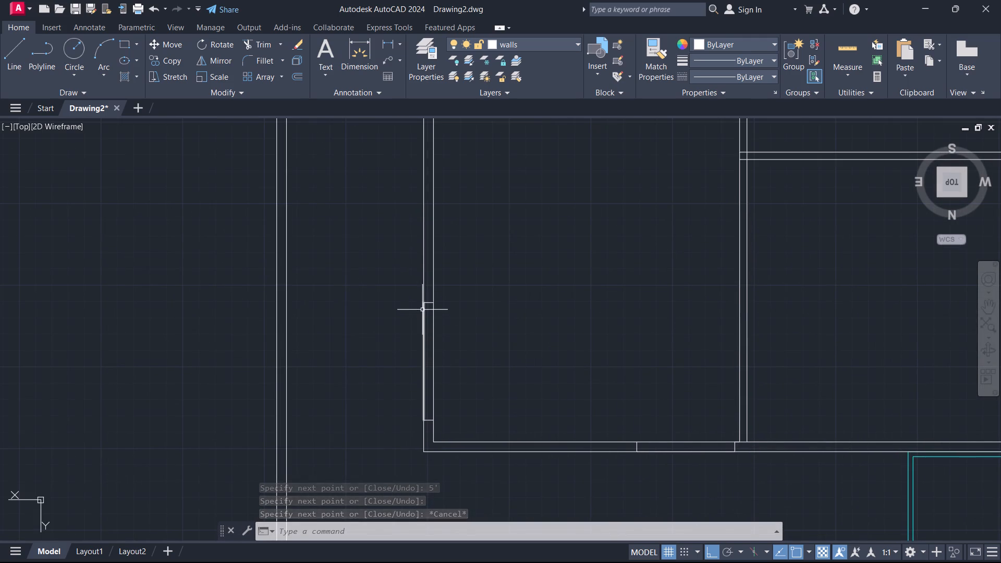
pyautogui.scroll(2, 422, 310)
pyautogui.click(423, 309)
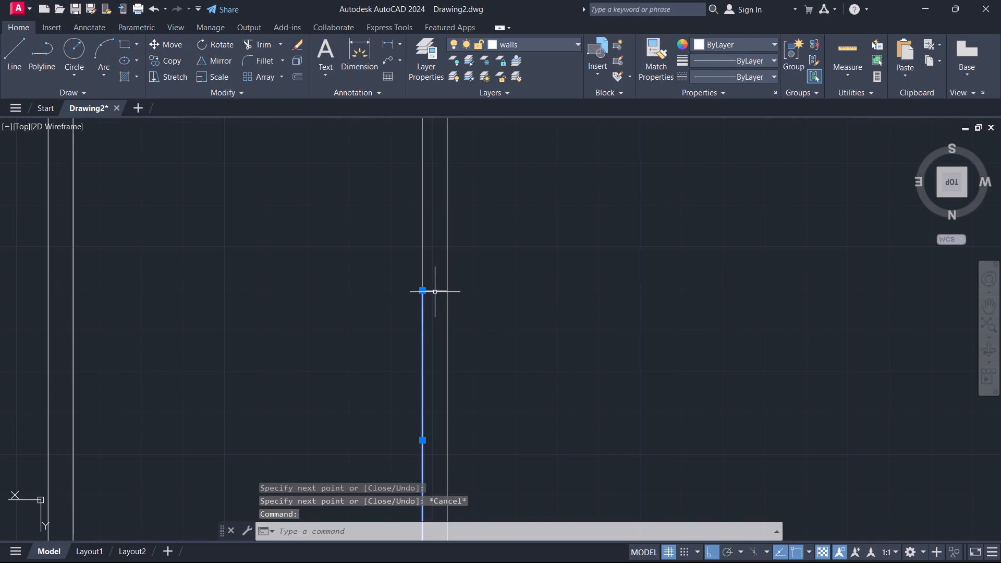
pyautogui.click(435, 291)
pyautogui.press('e')
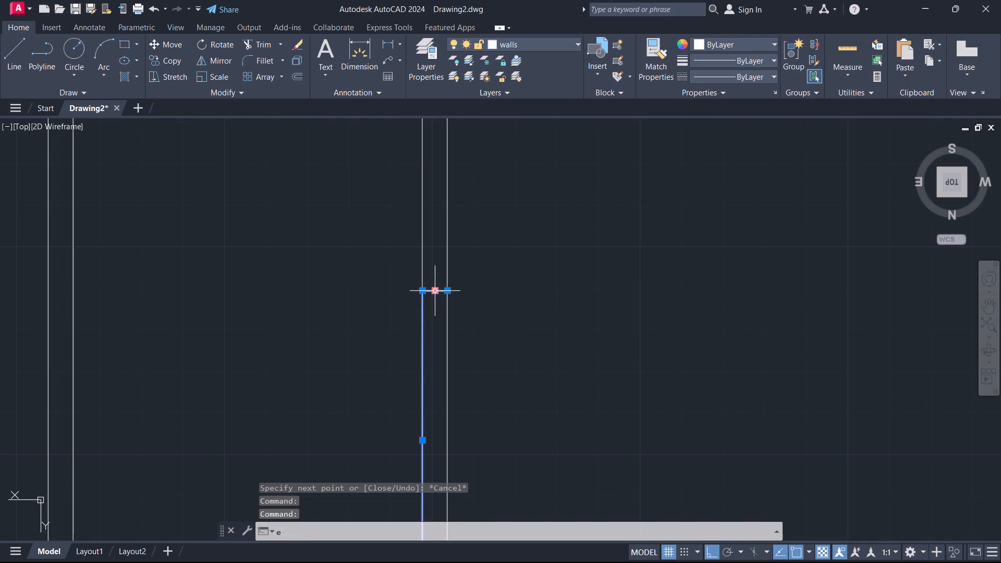
pyautogui.press('Return')
# From the remaining cross line, draw a line 5' up the side wall's inner face and across to its outer face.
pyautogui.scroll(-2, 481, 293)
pyautogui.scroll(2, 463, 411)
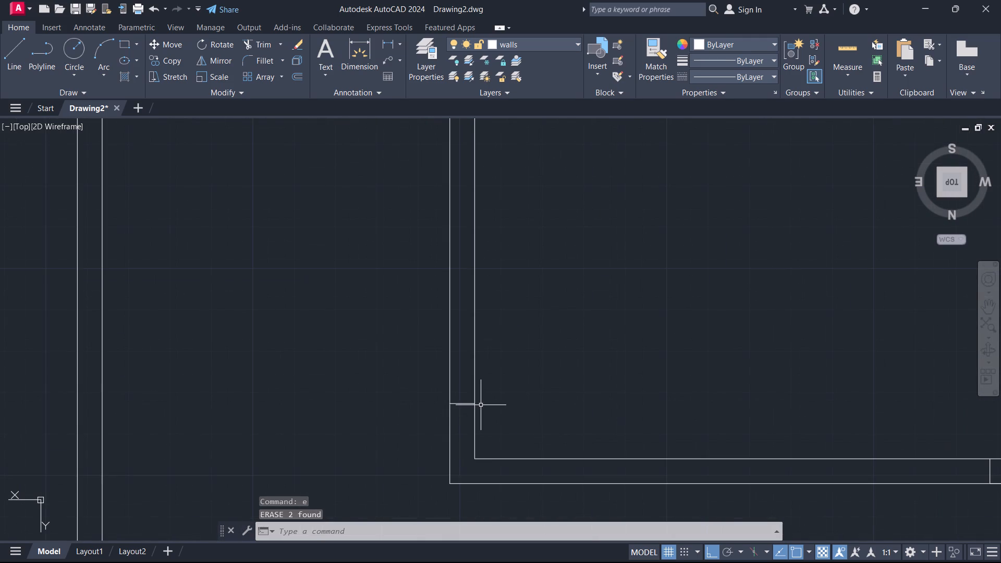
pyautogui.press('l')
pyautogui.press('Return')
pyautogui.click(477, 406)
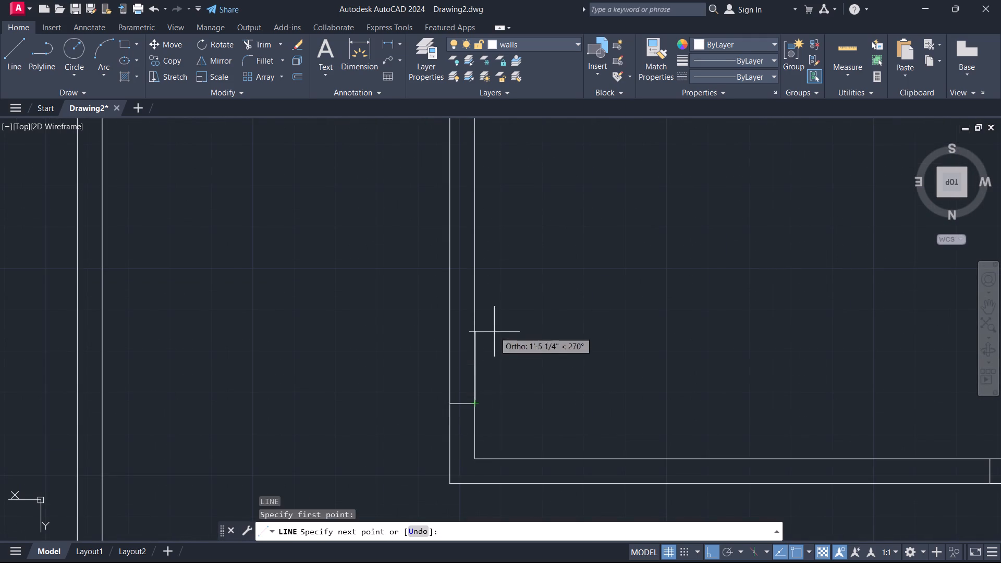
pyautogui.write("5'")
pyautogui.press('Return')
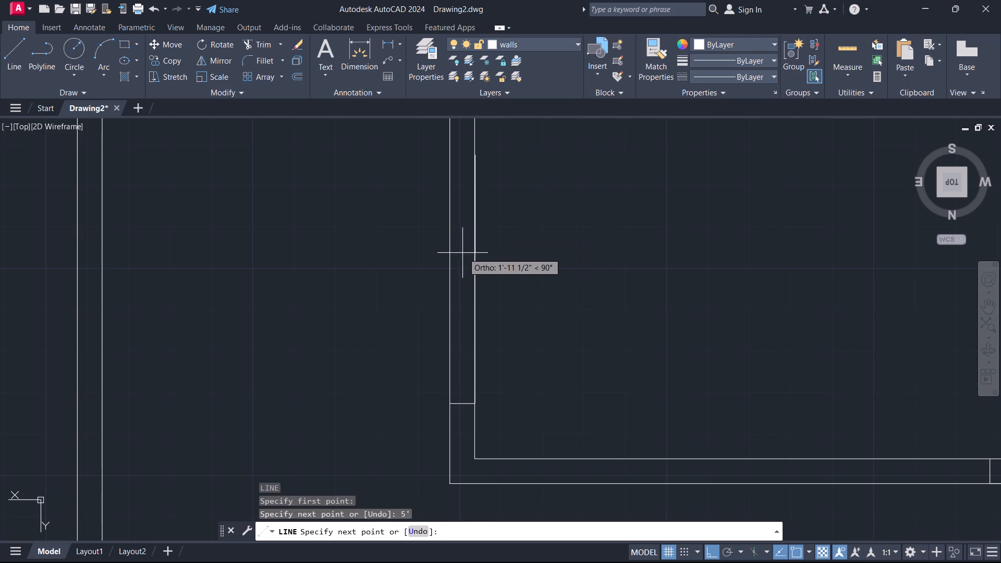
pyautogui.click(451, 157)
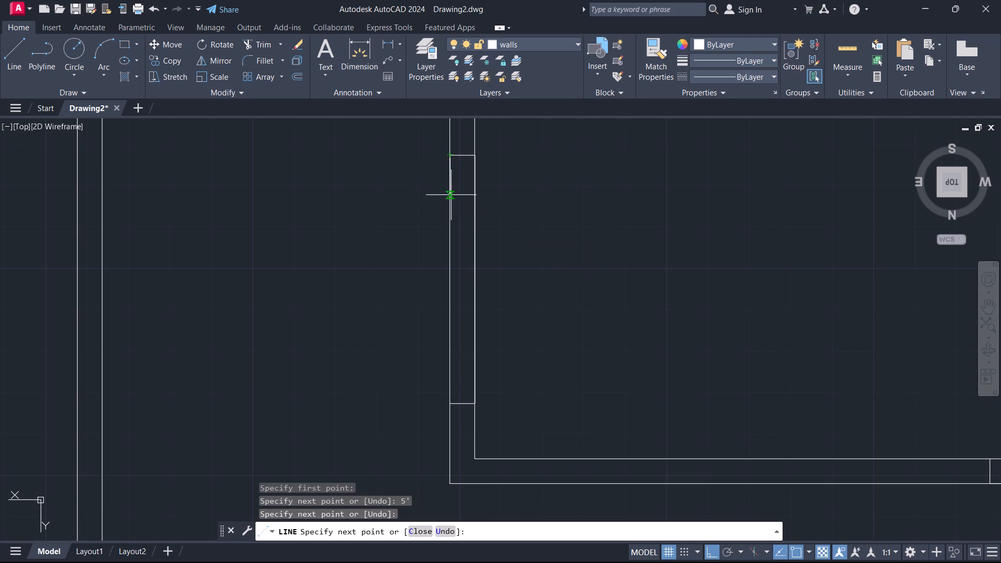
pyautogui.press('Escape')
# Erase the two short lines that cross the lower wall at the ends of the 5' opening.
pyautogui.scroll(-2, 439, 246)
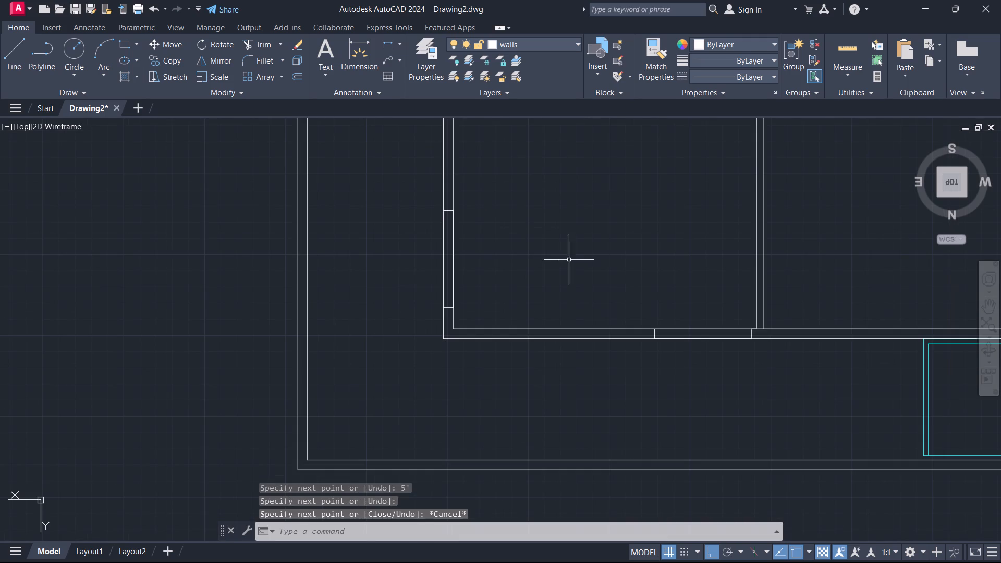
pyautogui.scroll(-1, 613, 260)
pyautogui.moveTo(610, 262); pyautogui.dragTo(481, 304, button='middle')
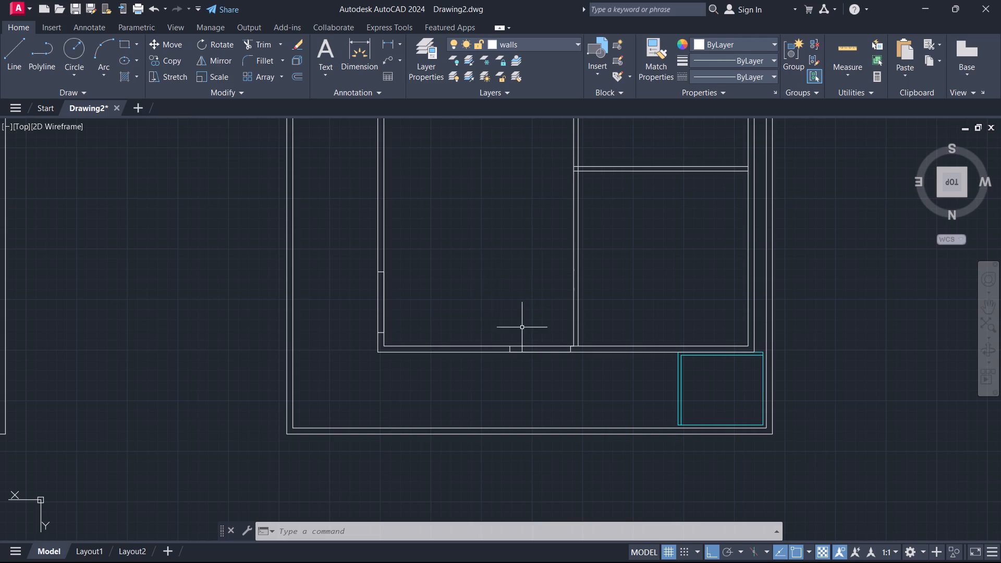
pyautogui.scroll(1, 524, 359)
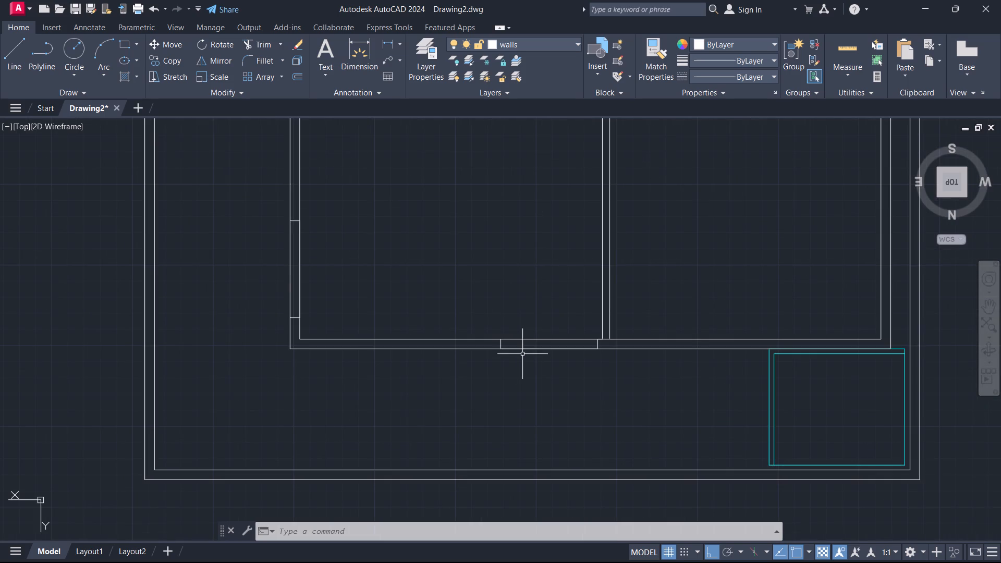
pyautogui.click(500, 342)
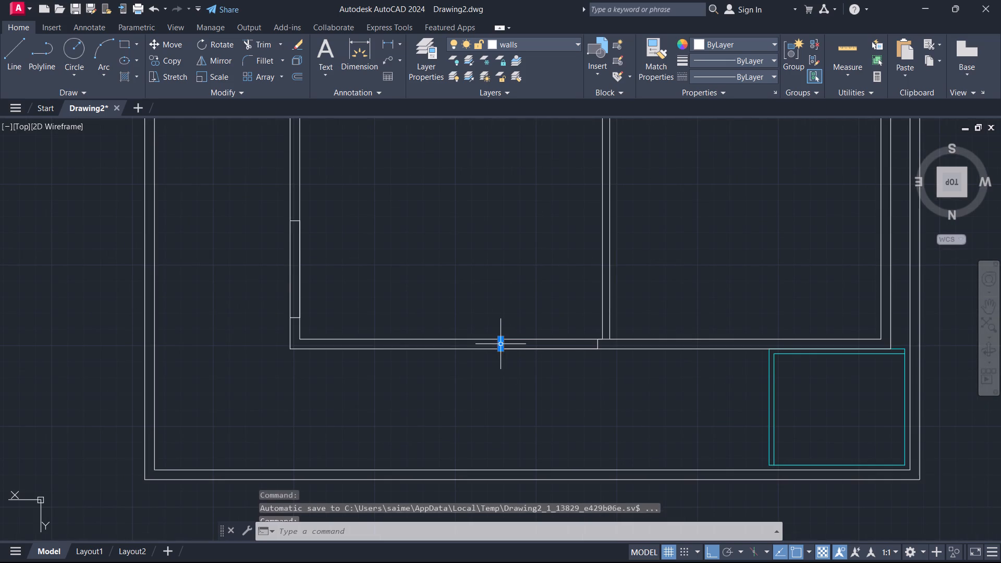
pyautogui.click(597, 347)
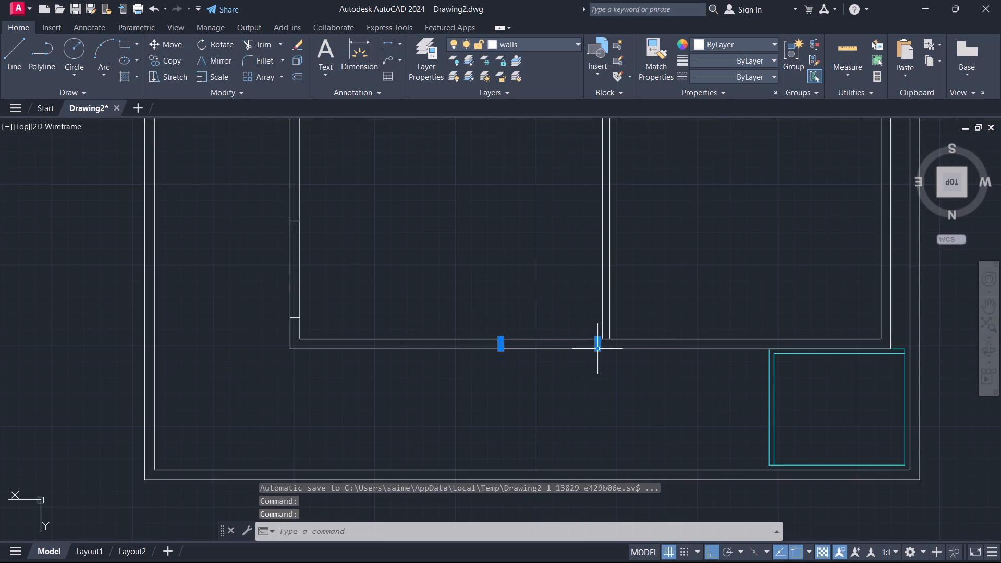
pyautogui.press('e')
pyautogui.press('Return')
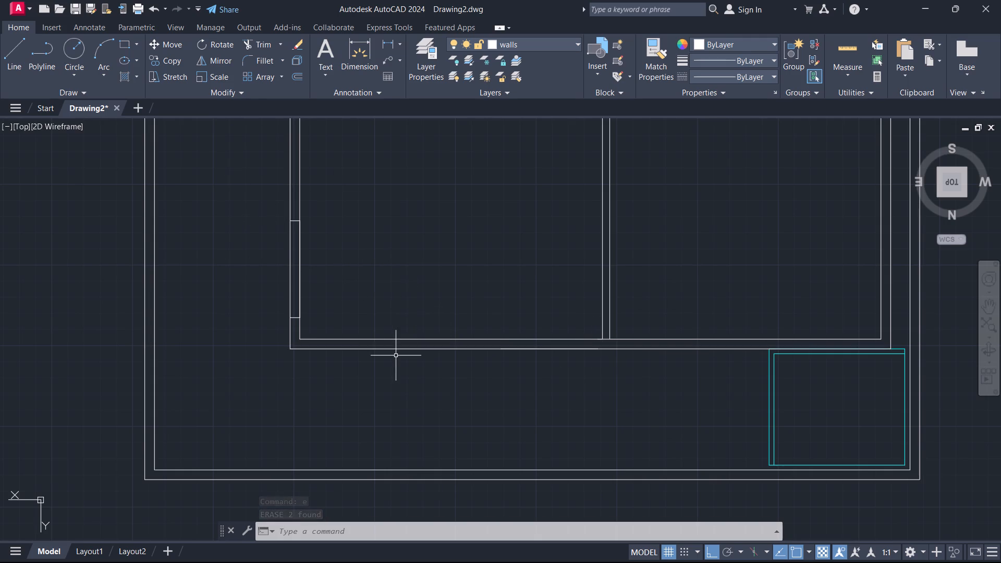
# Measure the lower wall's inner face from the side-wall corner to the partition using a linear dimension, without placing it.
pyautogui.scroll(2, 396, 356)
pyautogui.scroll(-1, 424, 368)
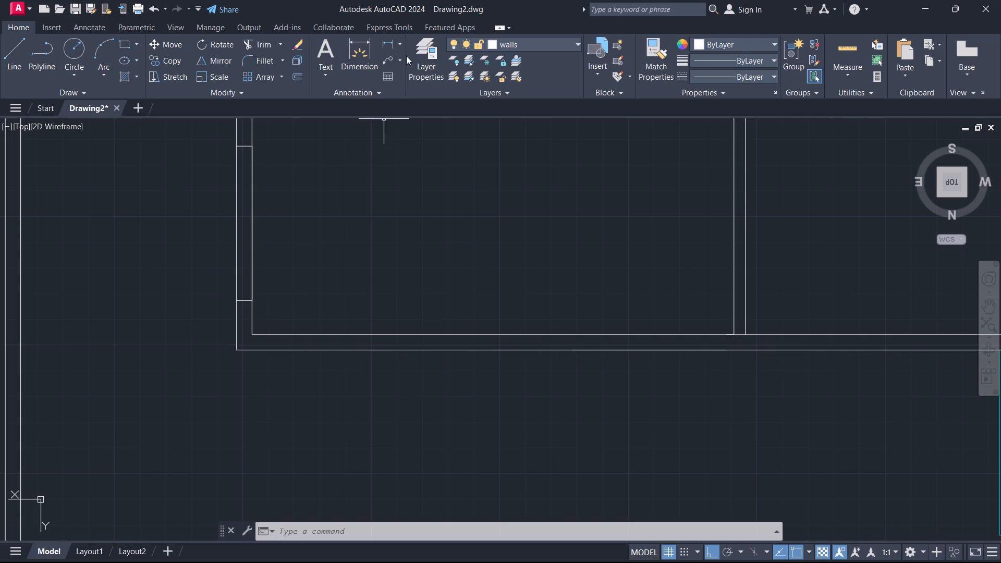
pyautogui.click(386, 41)
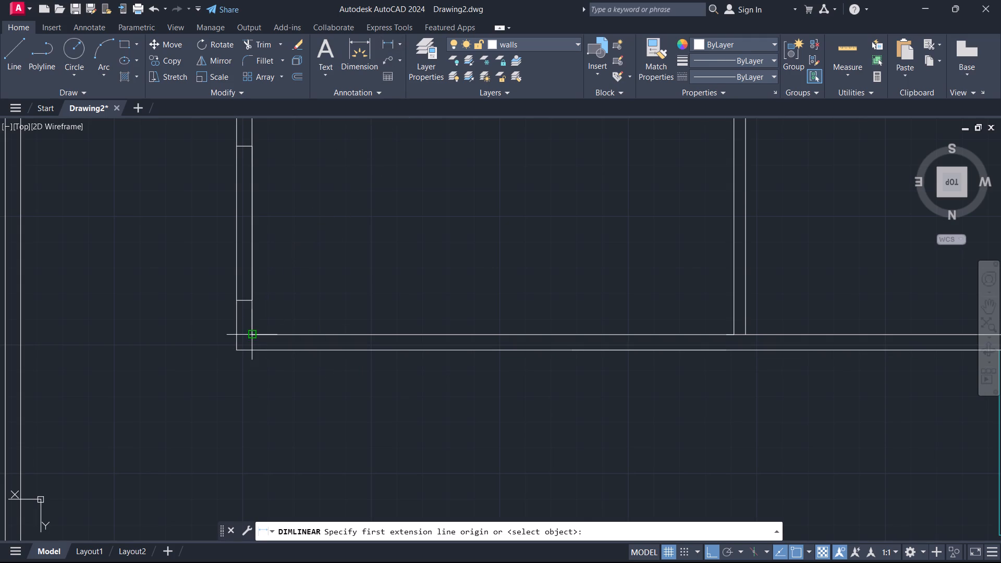
pyautogui.click(254, 332)
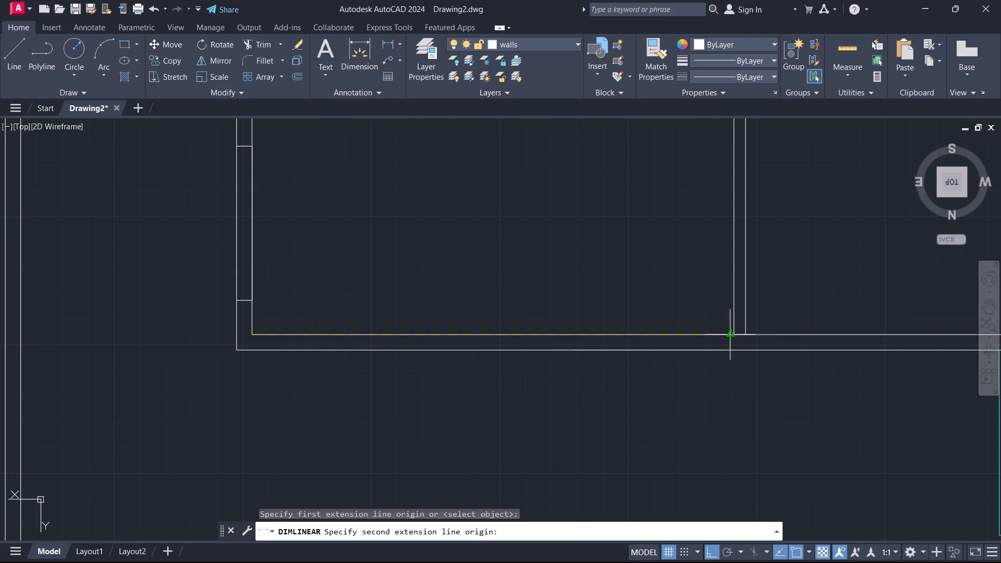
pyautogui.click(735, 334)
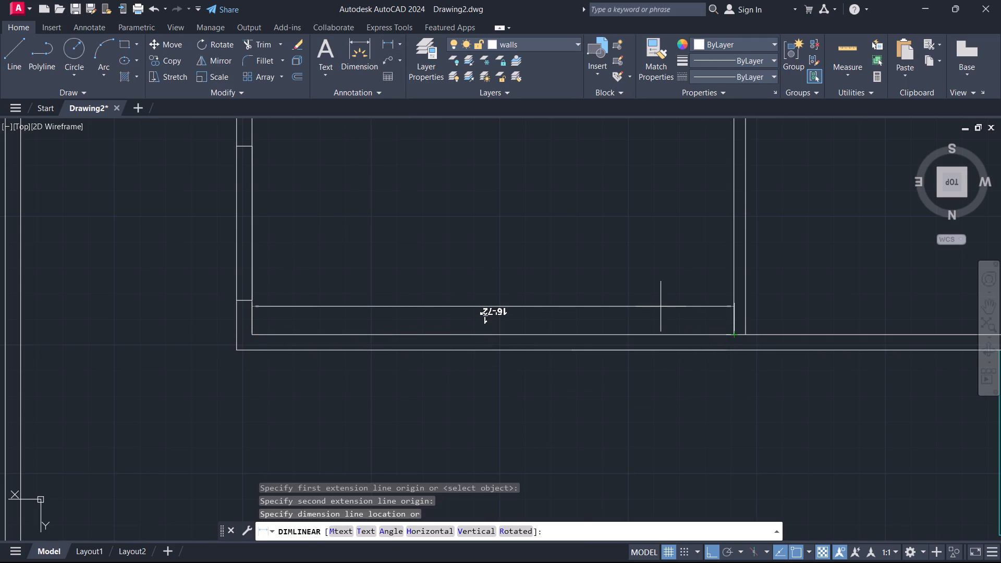
pyautogui.press('Escape')
# From the inner corner with the side wall, draw a line 7' along the lower wall's inner face and a short upright marker into the room.
pyautogui.press('l')
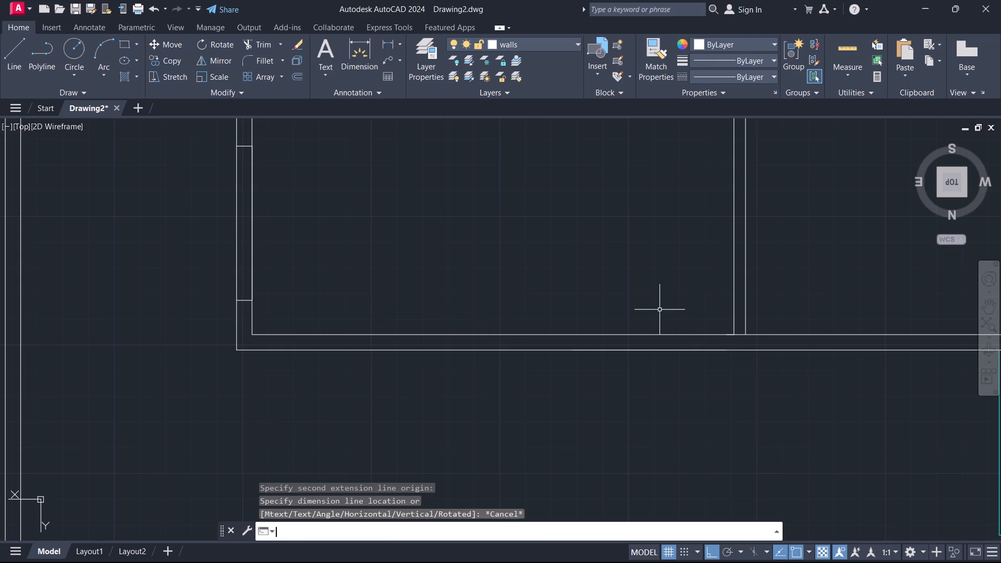
pyautogui.press('Return')
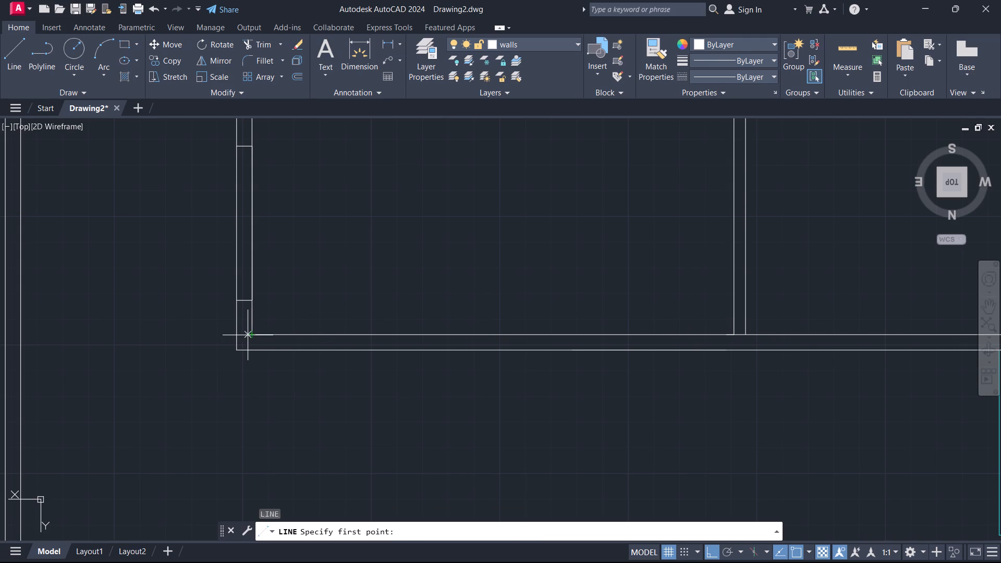
pyautogui.click(253, 337)
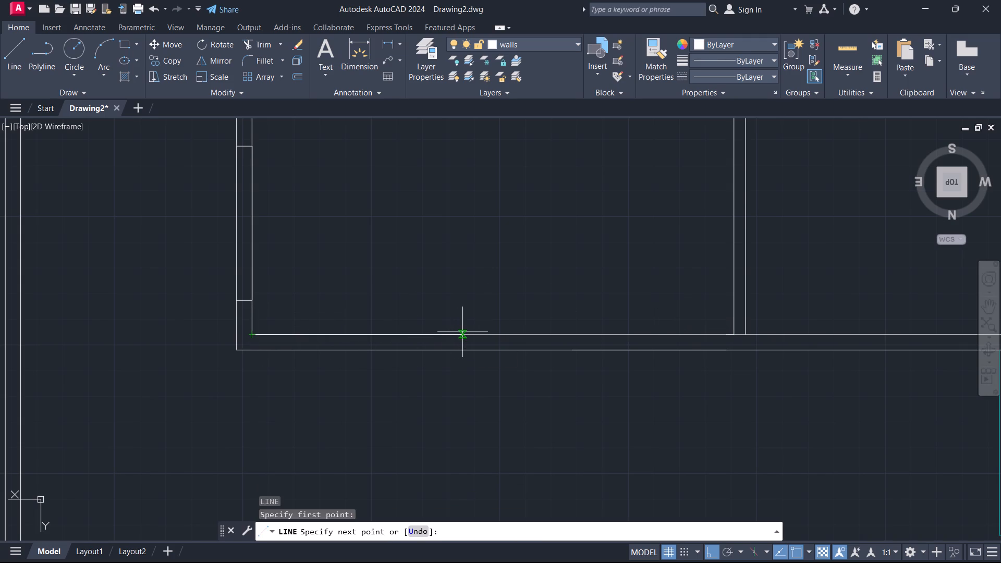
pyautogui.press('7')
pyautogui.press("'")
pyautogui.press('Return')
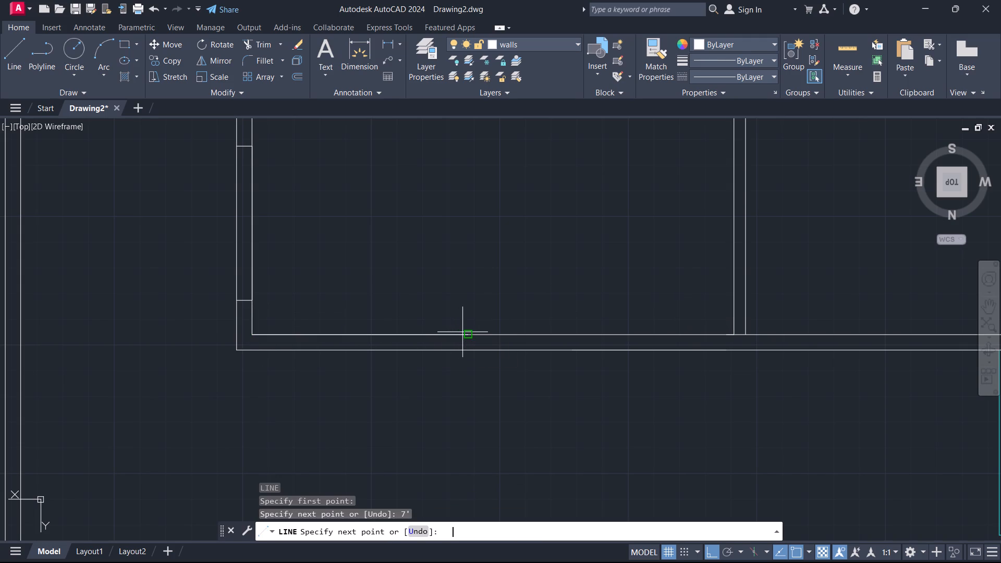
pyautogui.click(474, 306)
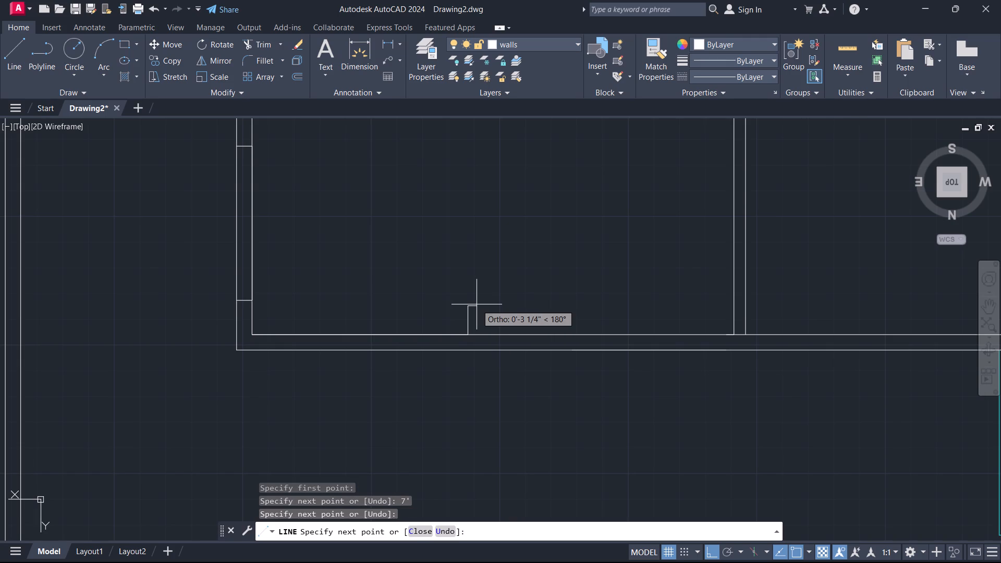
pyautogui.press('Escape')
# Erase the 7' line on the lower wall's inner face, keeping the upright marker.
pyautogui.click(431, 334)
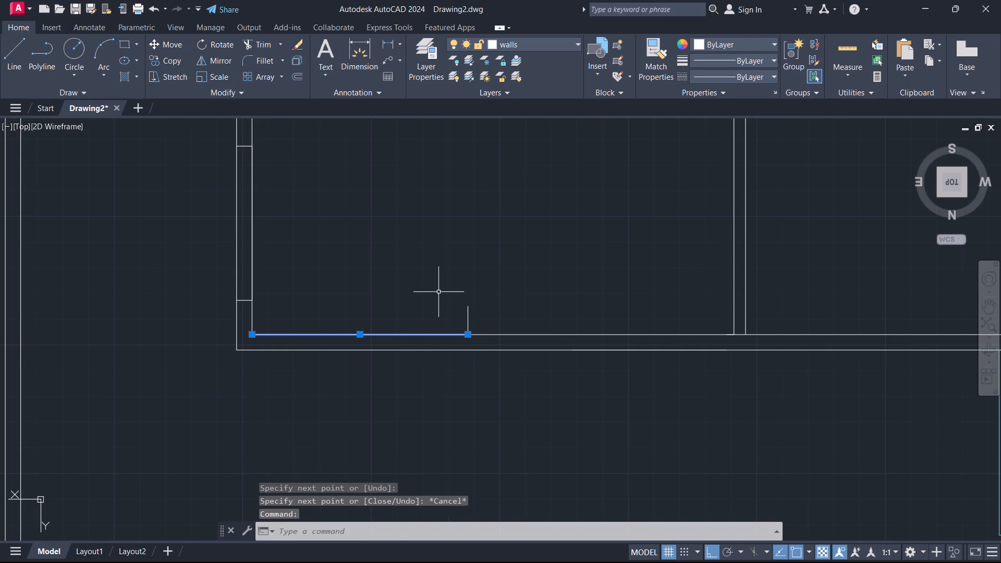
pyautogui.press('e')
pyautogui.press('Return')
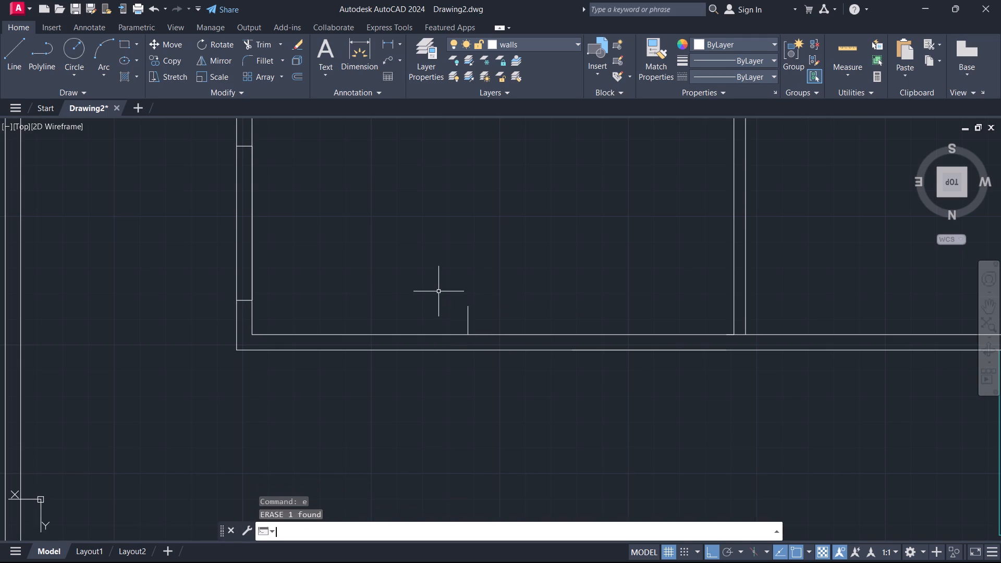
# From the marker's foot, draw a line 2'5" along the inner face toward the side wall, across the wall, 5' along its outer face, and back across.
pyautogui.scroll(1, 463, 338)
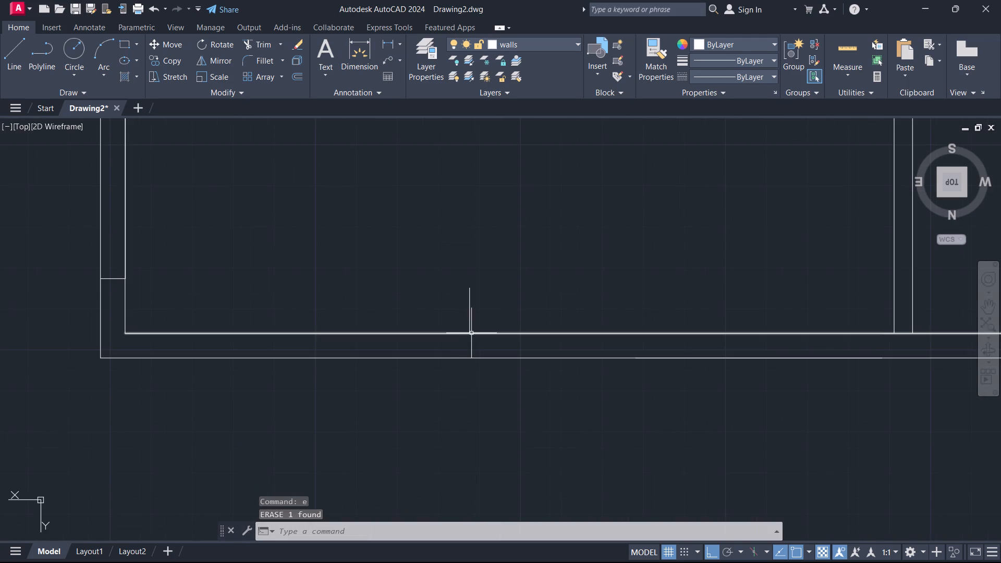
pyautogui.scroll(1, 472, 333)
pyautogui.press('l')
pyautogui.press('Return')
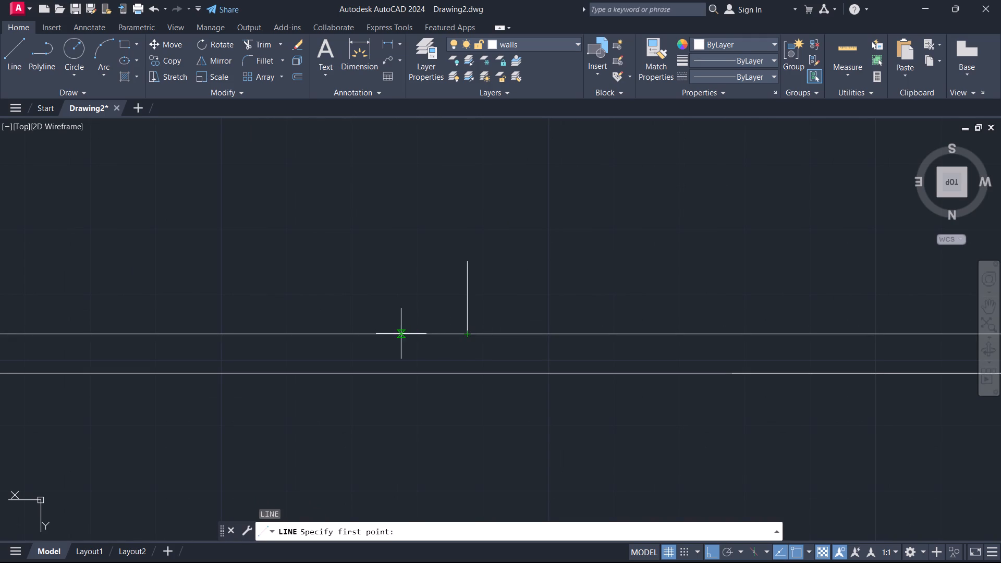
pyautogui.scroll(-2, 439, 324)
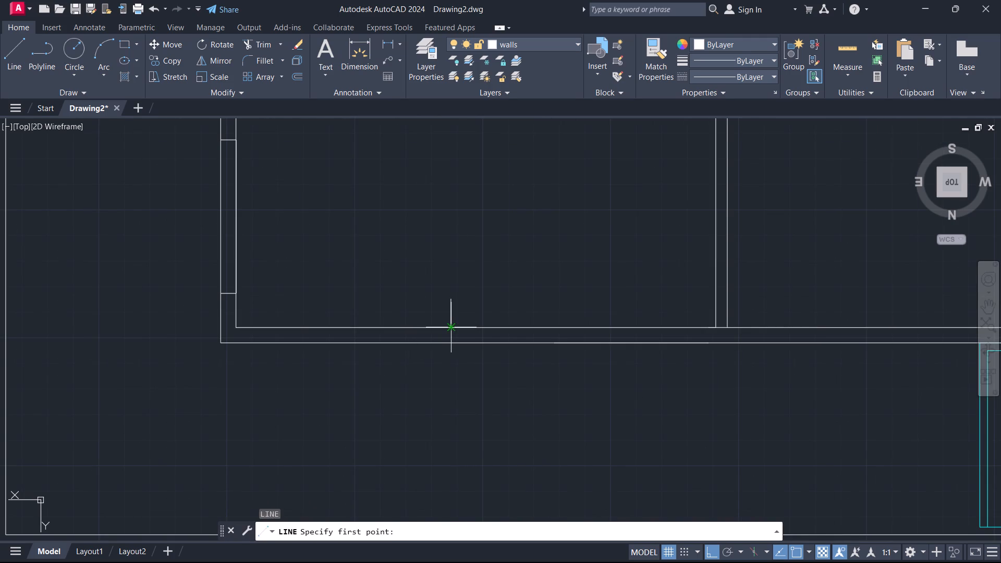
pyautogui.click(448, 328)
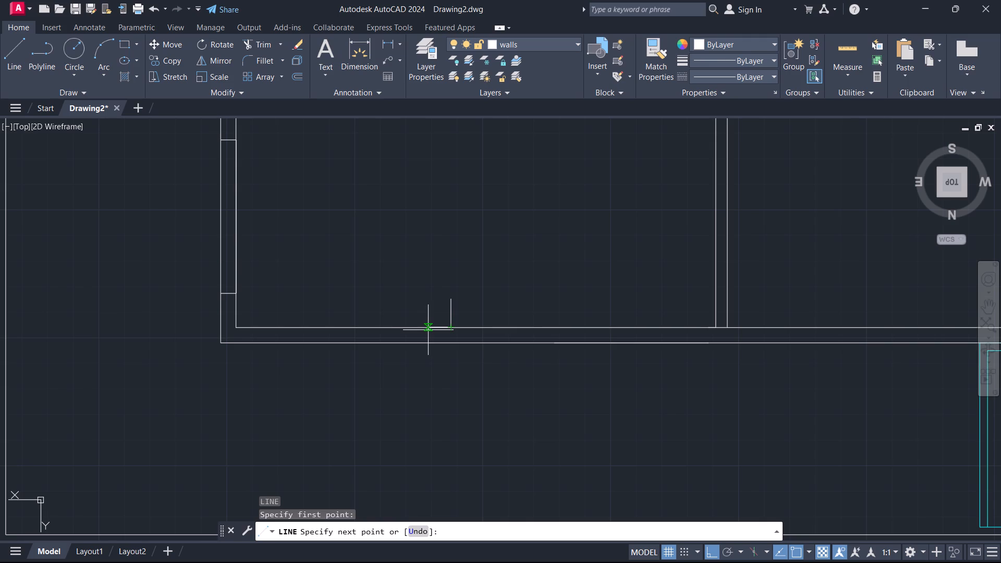
pyautogui.write("2'5")
pyautogui.hotkey('shift', '"')
pyautogui.press('Return')
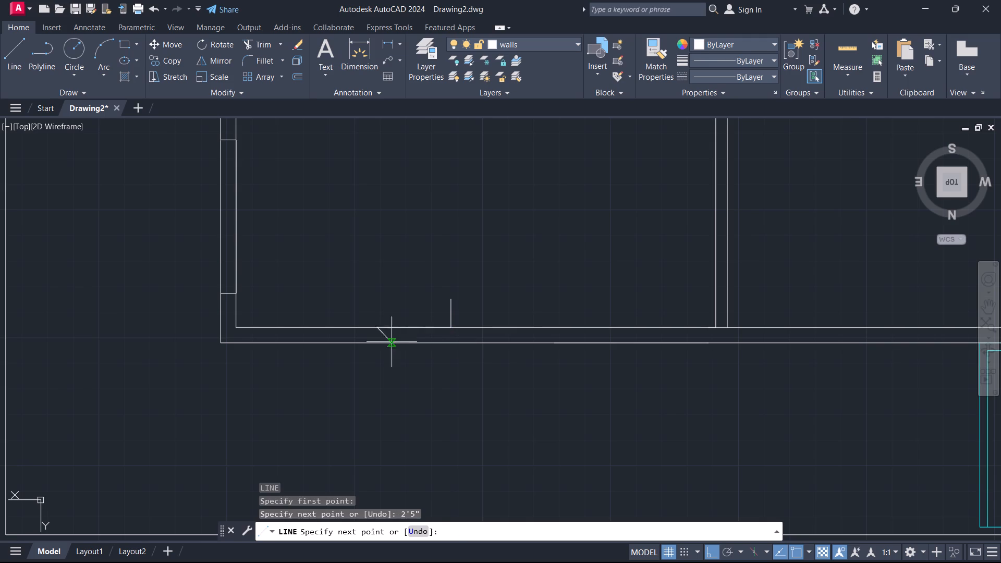
pyautogui.click(375, 345)
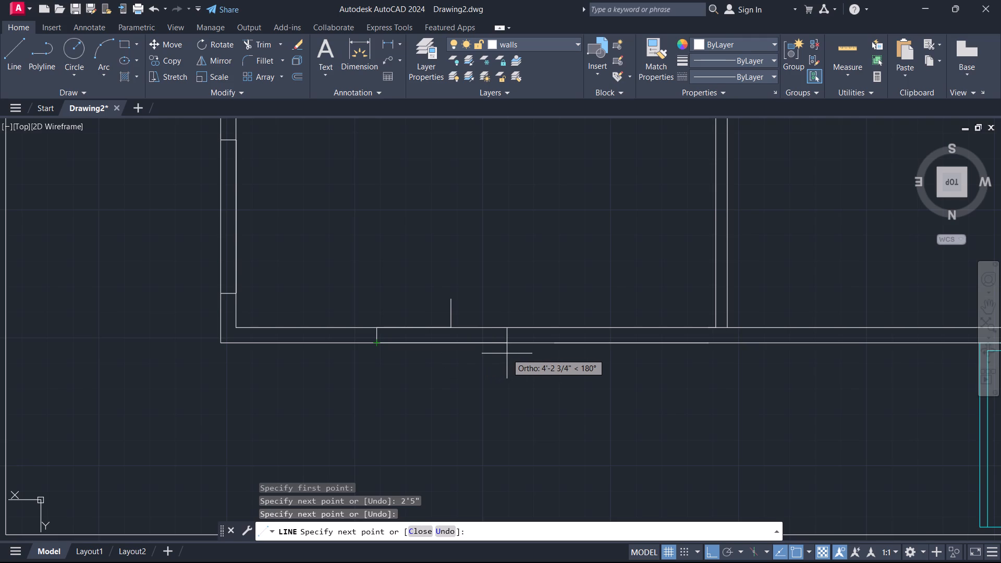
pyautogui.press('5')
pyautogui.press("'")
pyautogui.press('Return')
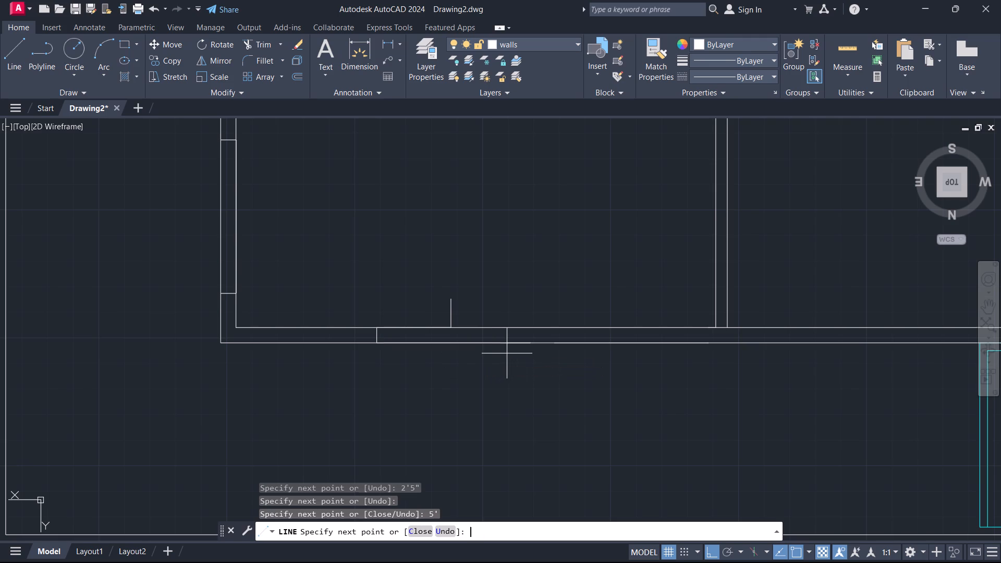
pyautogui.click(535, 321)
pyautogui.press('Escape')
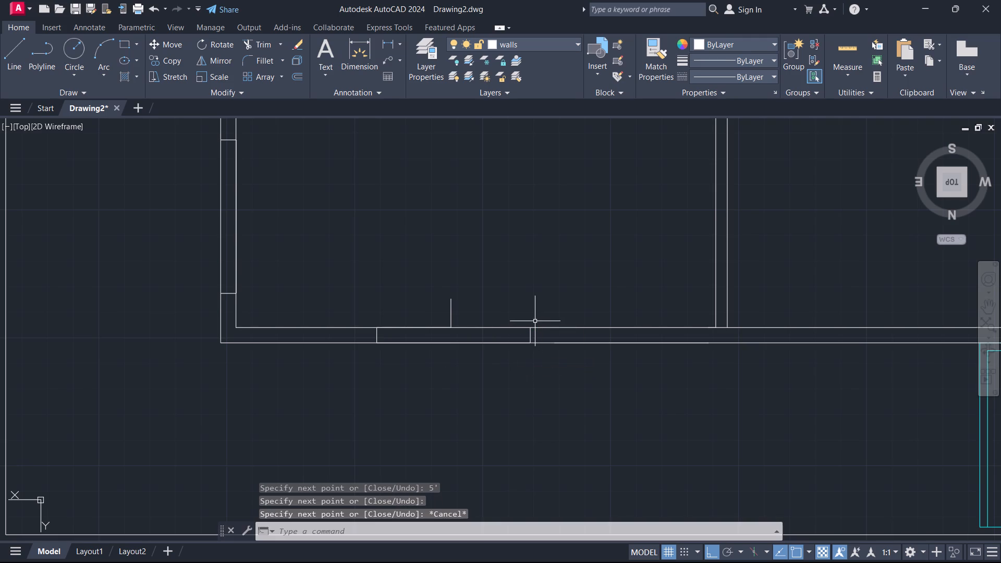
# Trim away the short upright marker standing on the lower wall's inner face.
pyautogui.write('tr')
pyautogui.press('Return')
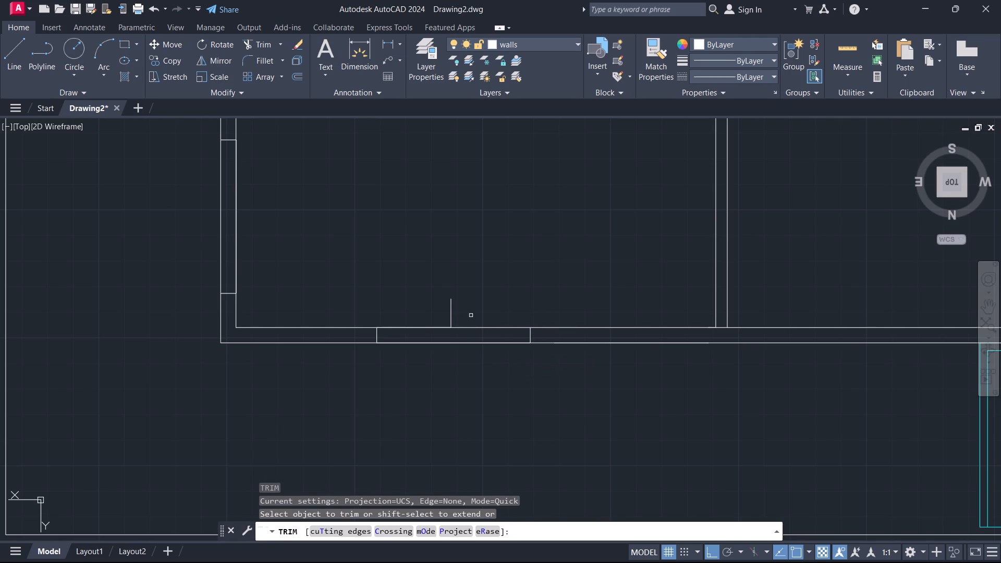
pyautogui.moveTo(465, 315); pyautogui.dragTo(422, 309)
pyautogui.press('Escape')
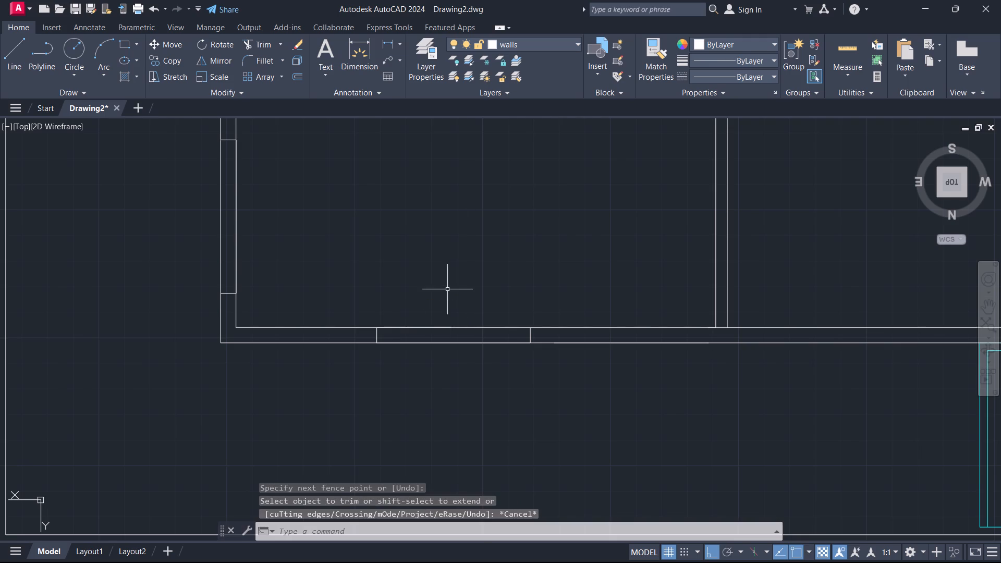
# Erase the 2'5" line on the lower wall's inner face at the 5' opening.
pyautogui.scroll(-1, 465, 280)
pyautogui.moveTo(457, 270); pyautogui.dragTo(535, 351, button='middle')
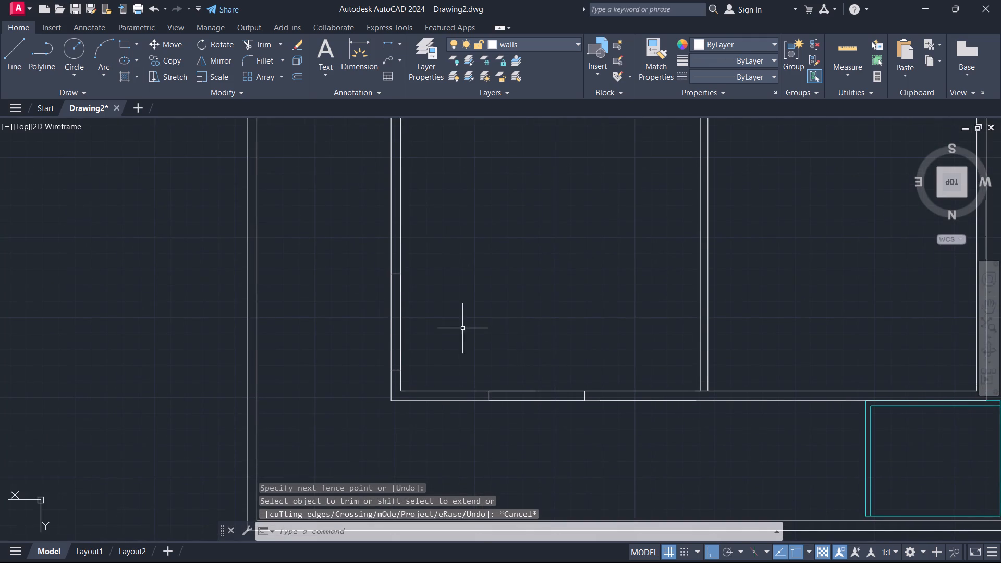
pyautogui.scroll(-1, 481, 317)
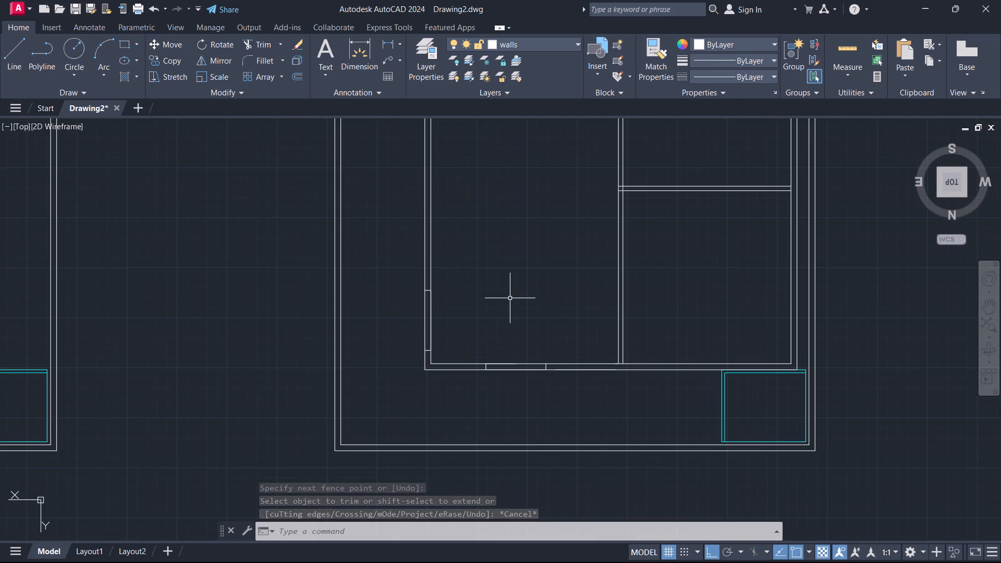
pyautogui.scroll(-1, 510, 298)
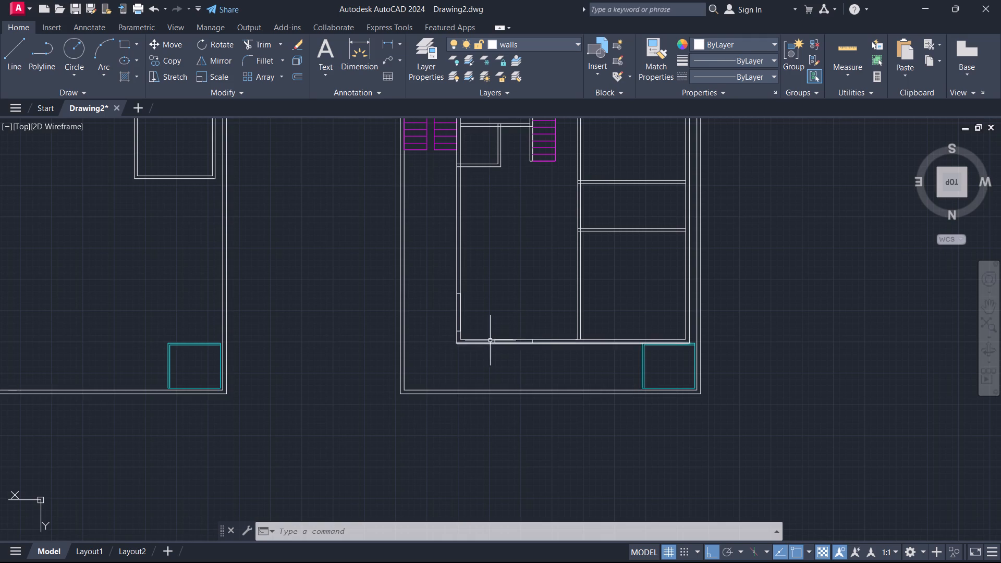
pyautogui.scroll(4, 497, 334)
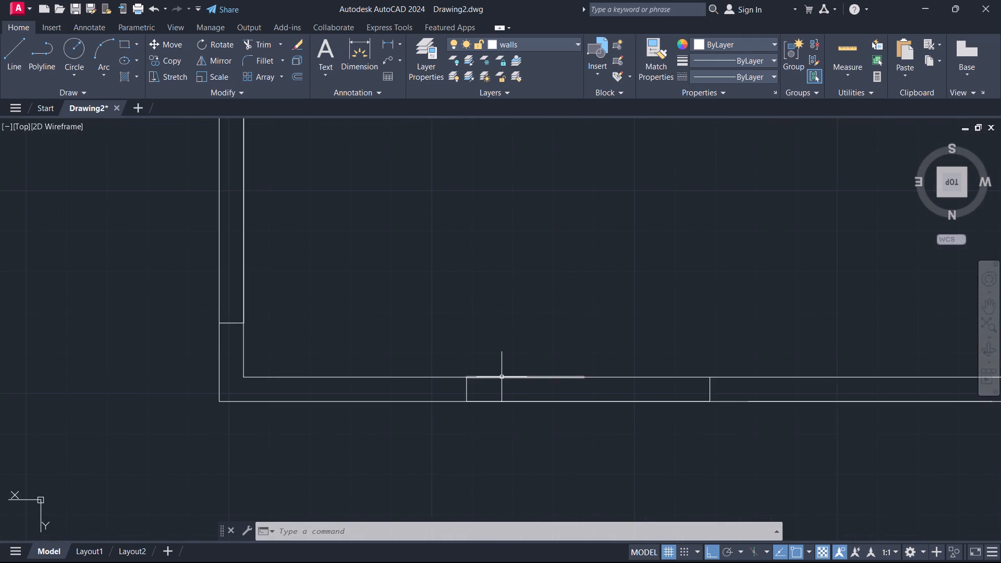
pyautogui.click(502, 377)
pyautogui.press('e')
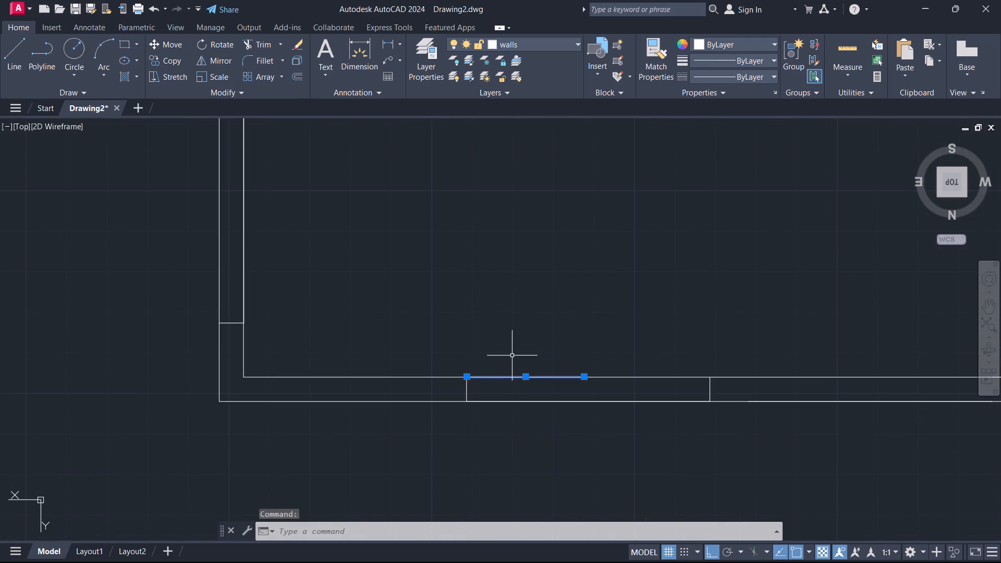
pyautogui.press('Return')
# Examine the floor plan from the wall openings up to the internal staircase and the small rooms beside it.
pyautogui.scroll(-2, 512, 355)
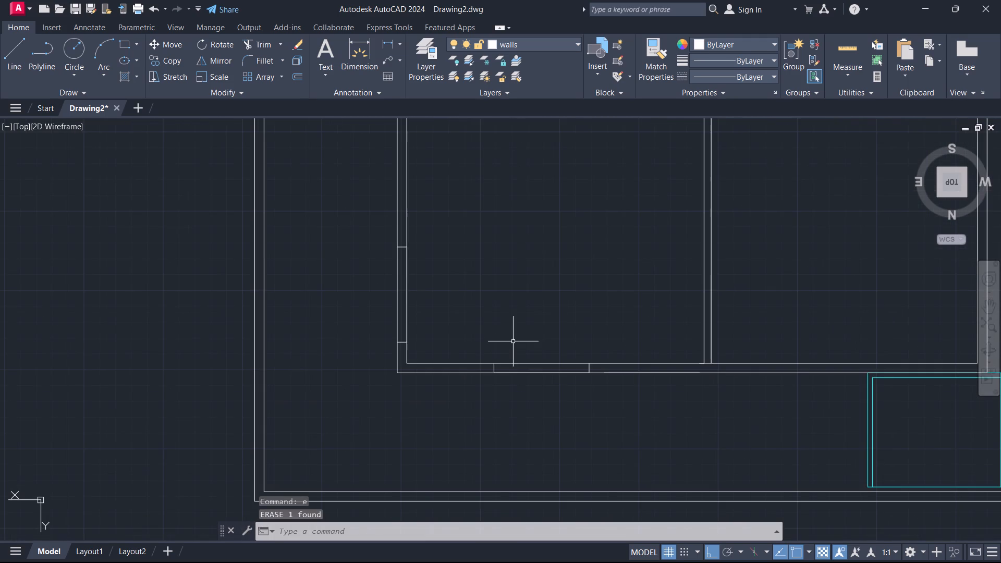
pyautogui.scroll(-1, 520, 325)
pyautogui.scroll(1, 520, 336)
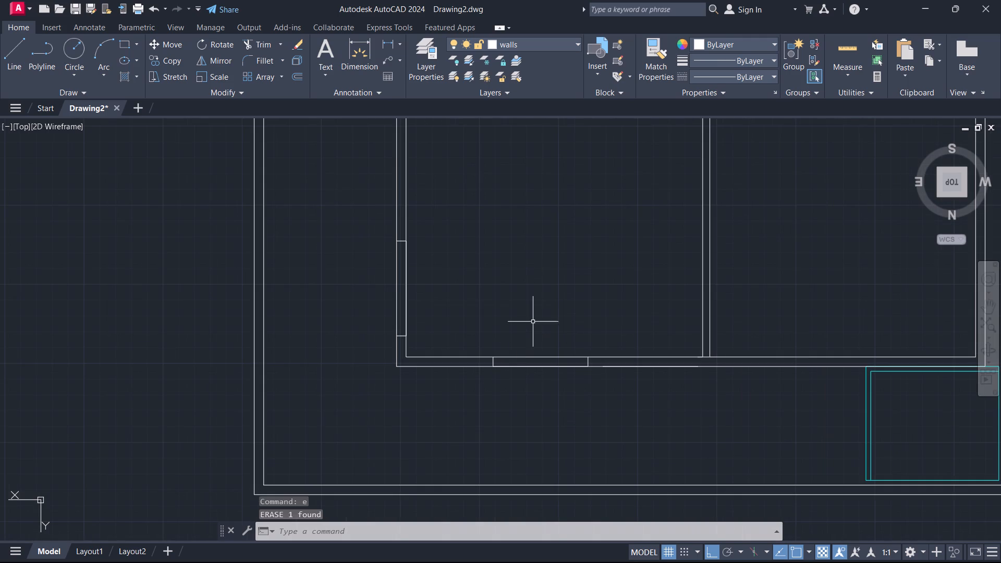
pyautogui.moveTo(542, 304); pyautogui.dragTo(482, 388, button='middle')
pyautogui.scroll(-1, 542, 304)
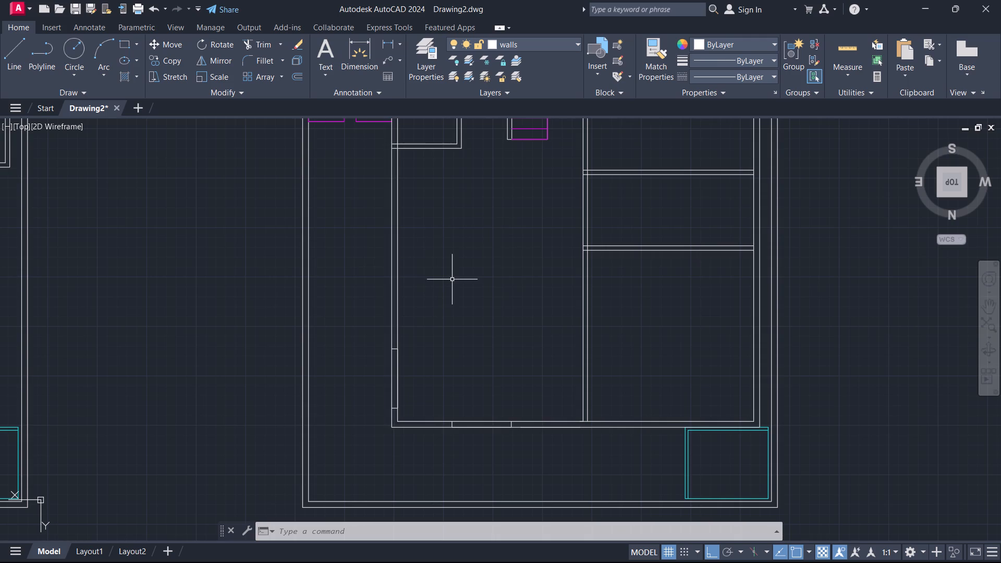
pyautogui.scroll(-1, 484, 276)
pyautogui.moveTo(490, 274); pyautogui.dragTo(491, 312, button='middle')
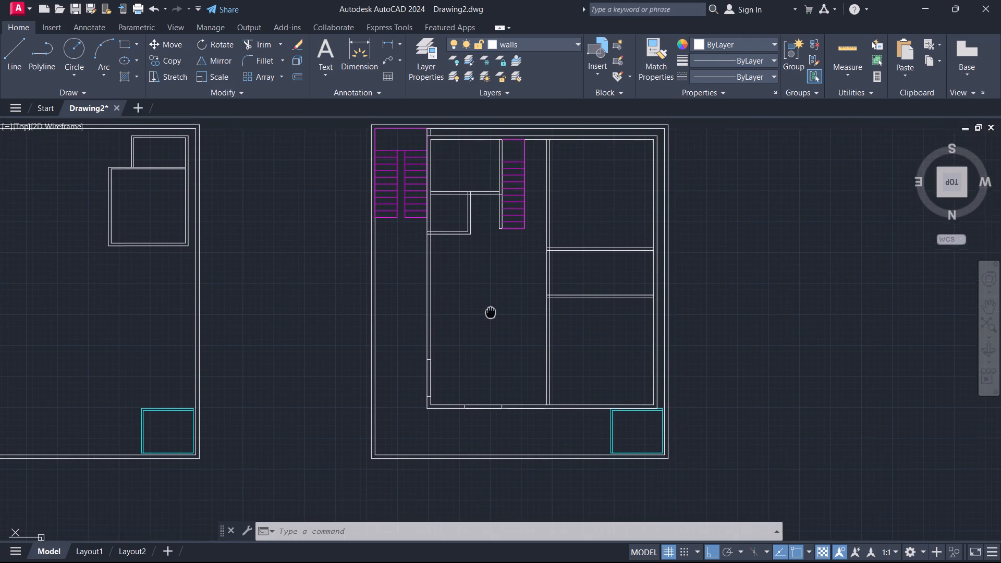
pyautogui.moveTo(491, 312); pyautogui.dragTo(487, 328, button='middle')
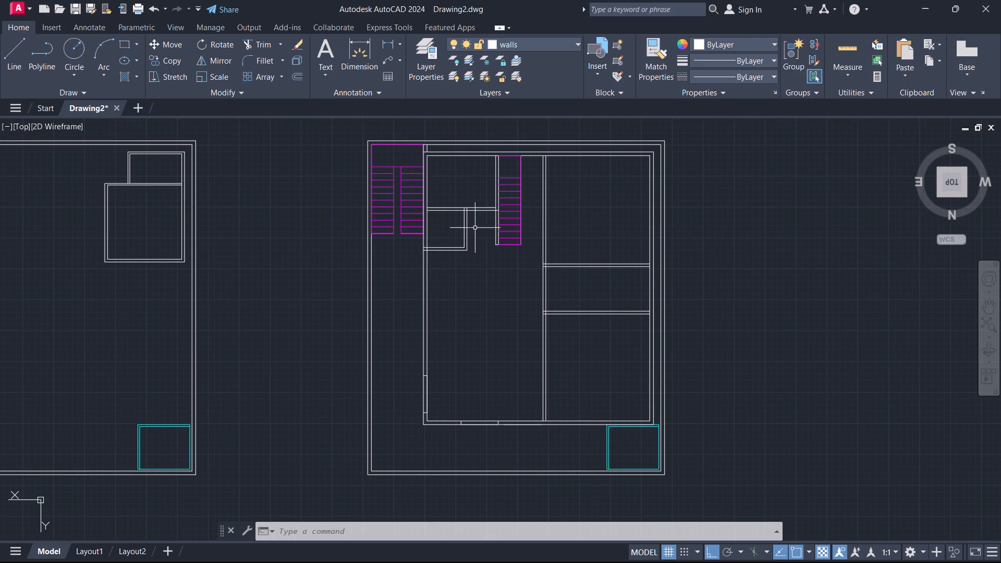
pyautogui.scroll(2, 533, 201)
pyautogui.scroll(-1, 528, 215)
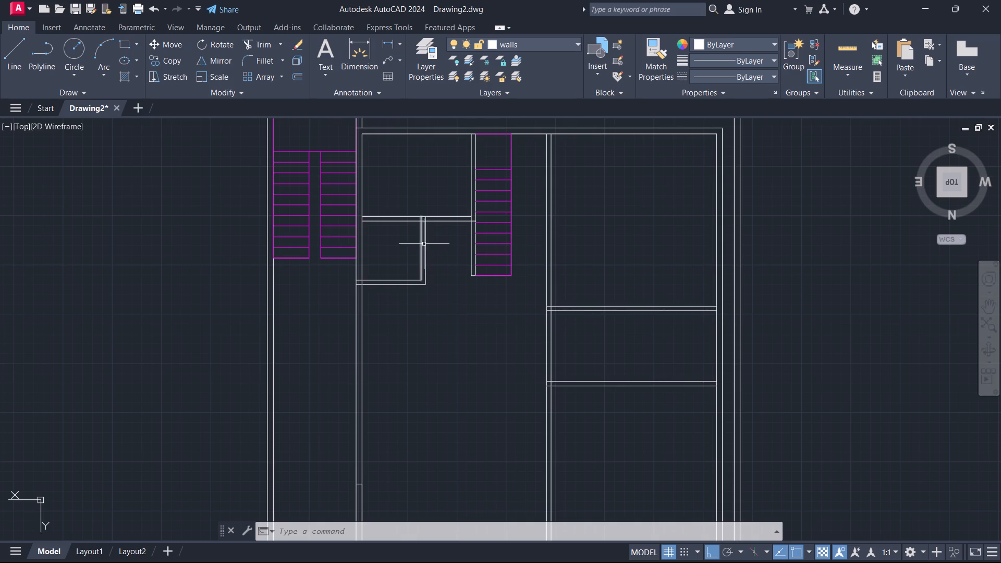
pyautogui.scroll(-1, 446, 248)
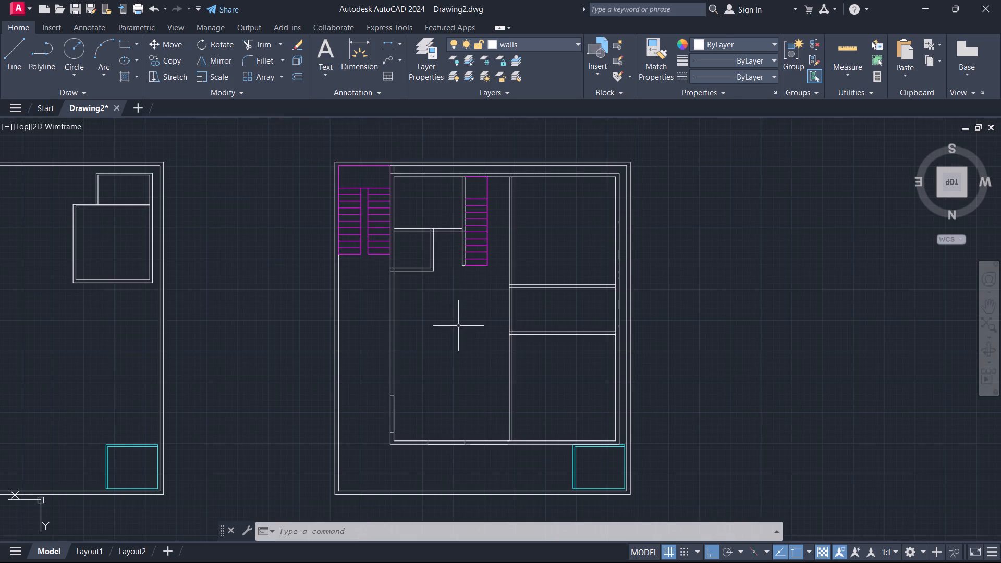
# Examine the floor plan from the internal staircase down through the open area to the long partition and lower wall.
pyautogui.moveTo(459, 329); pyautogui.dragTo(452, 295, button='middle')
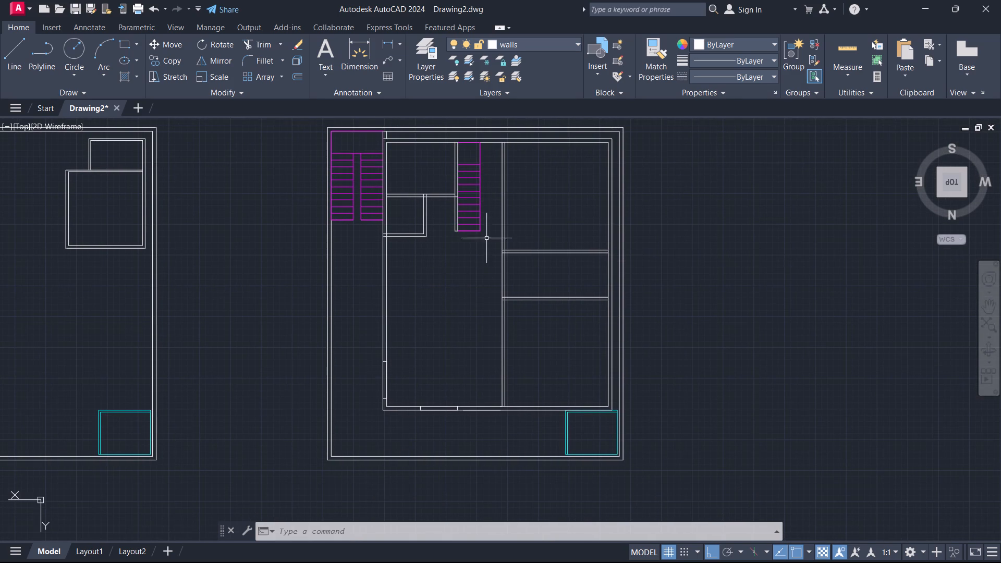
pyautogui.scroll(2, 485, 175)
pyautogui.scroll(-1, 486, 180)
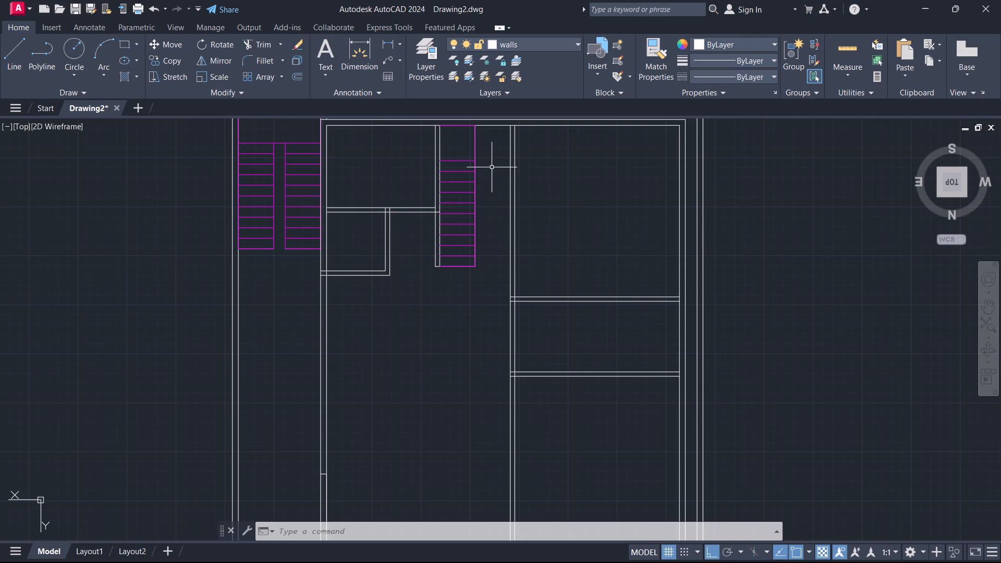
pyautogui.scroll(-1, 457, 299)
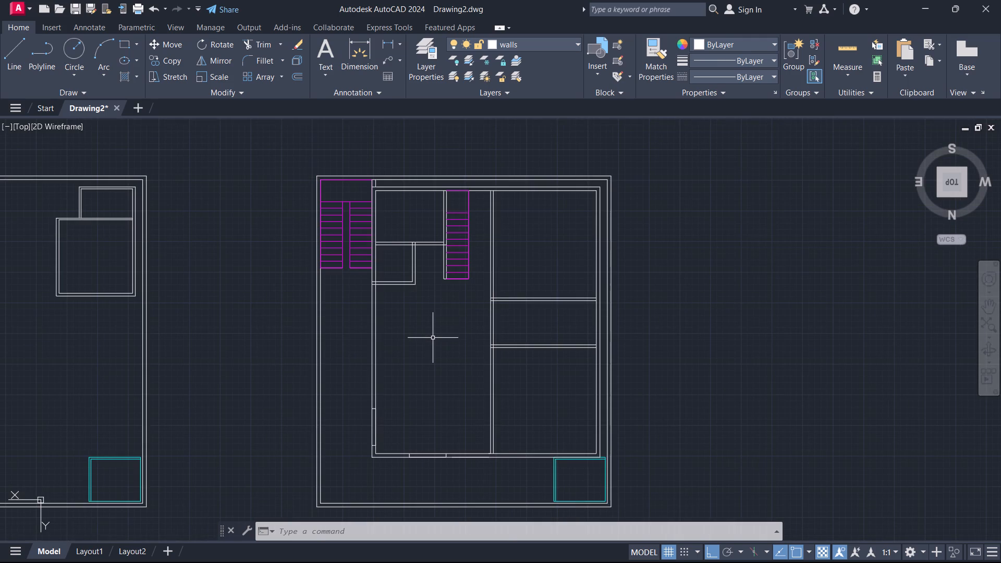
pyautogui.scroll(1, 428, 340)
pyautogui.scroll(-1, 442, 325)
pyautogui.scroll(1, 438, 331)
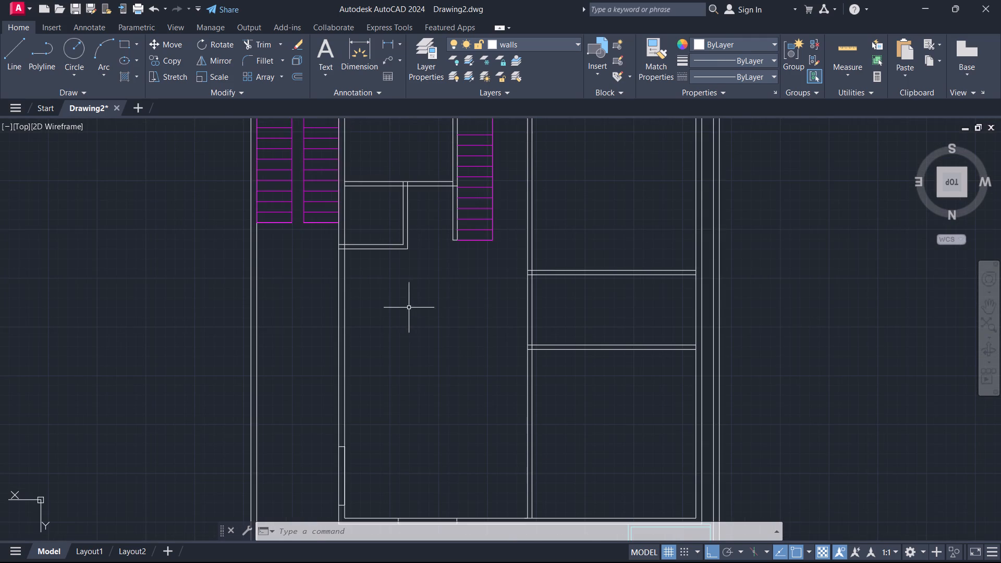
pyautogui.scroll(-1, 417, 303)
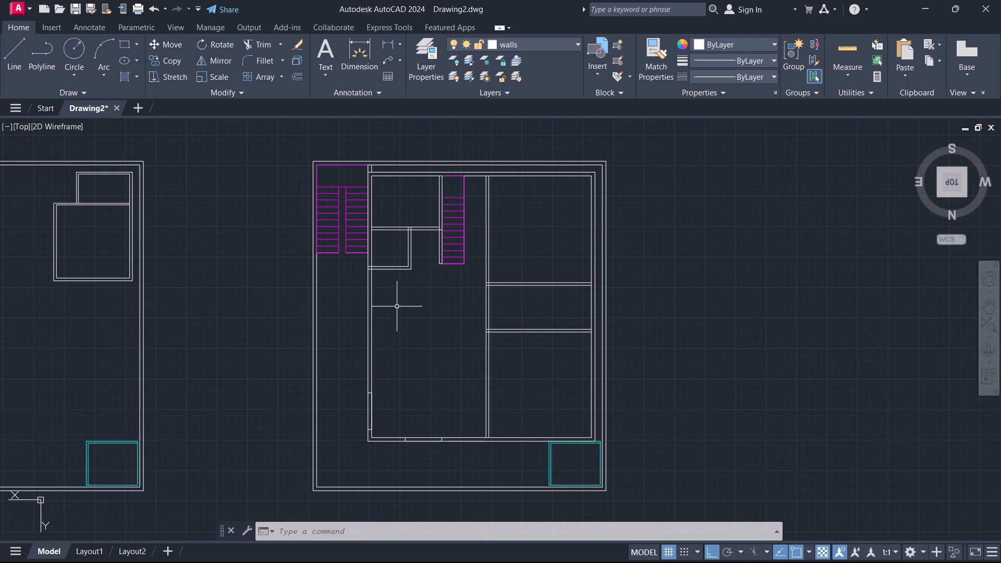
pyautogui.scroll(1, 430, 370)
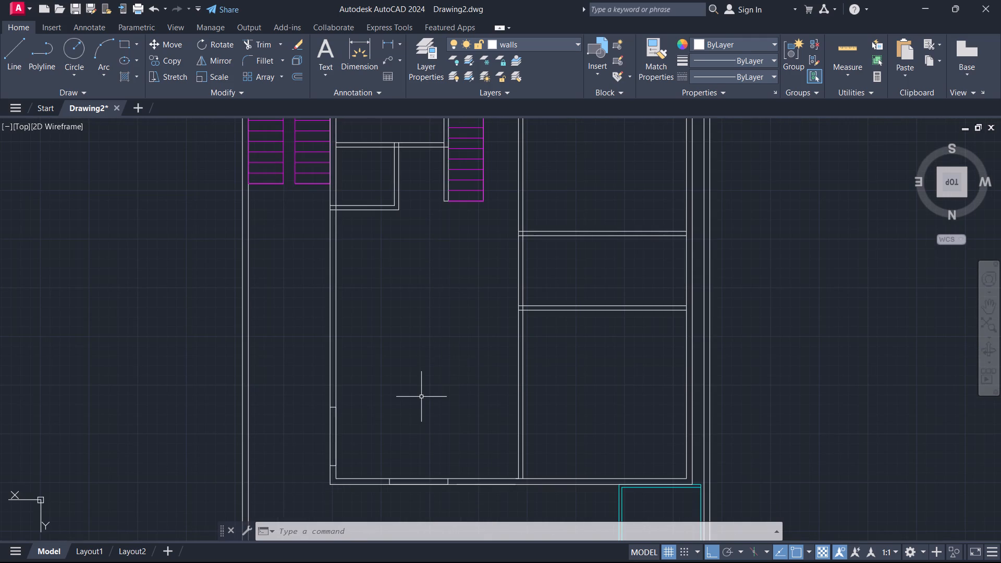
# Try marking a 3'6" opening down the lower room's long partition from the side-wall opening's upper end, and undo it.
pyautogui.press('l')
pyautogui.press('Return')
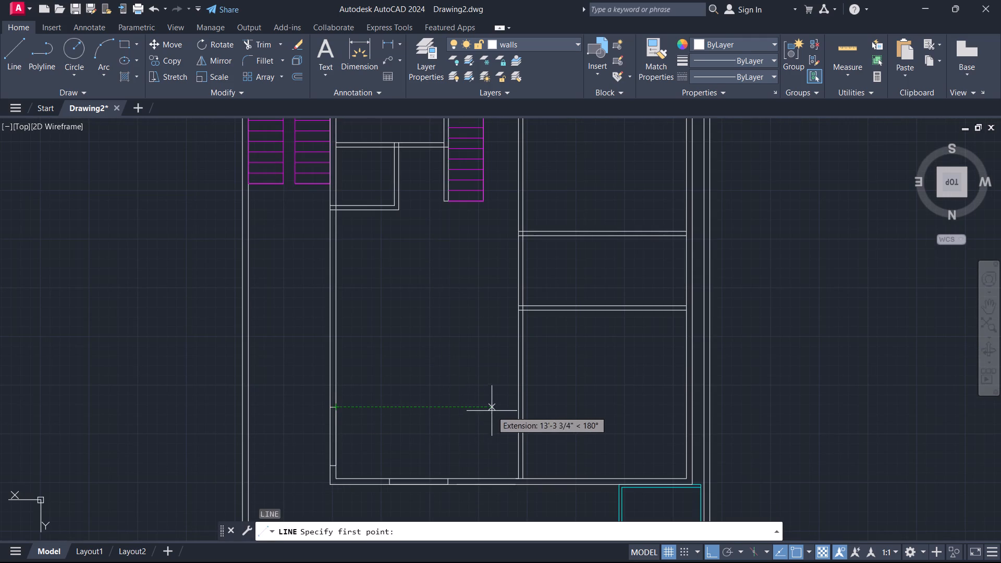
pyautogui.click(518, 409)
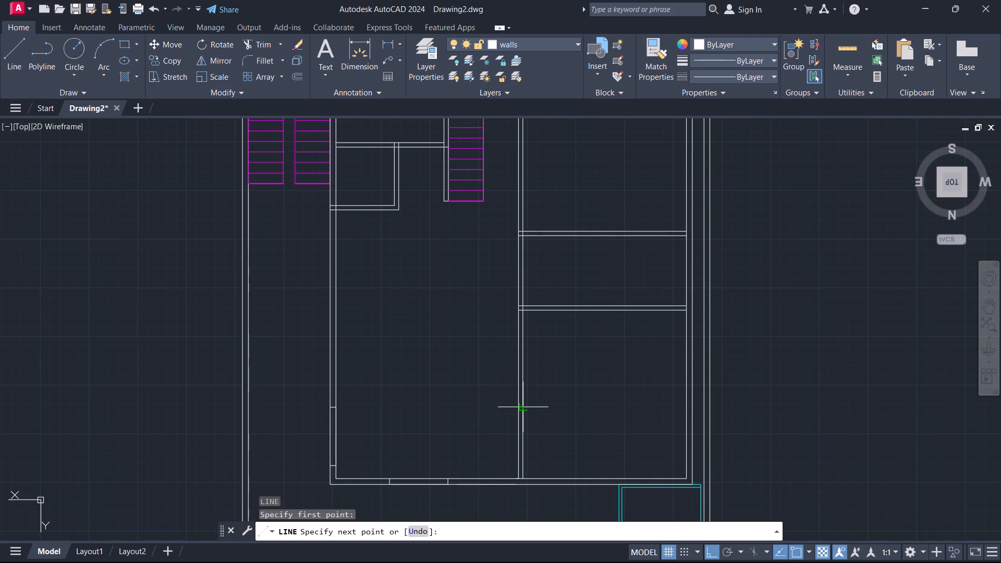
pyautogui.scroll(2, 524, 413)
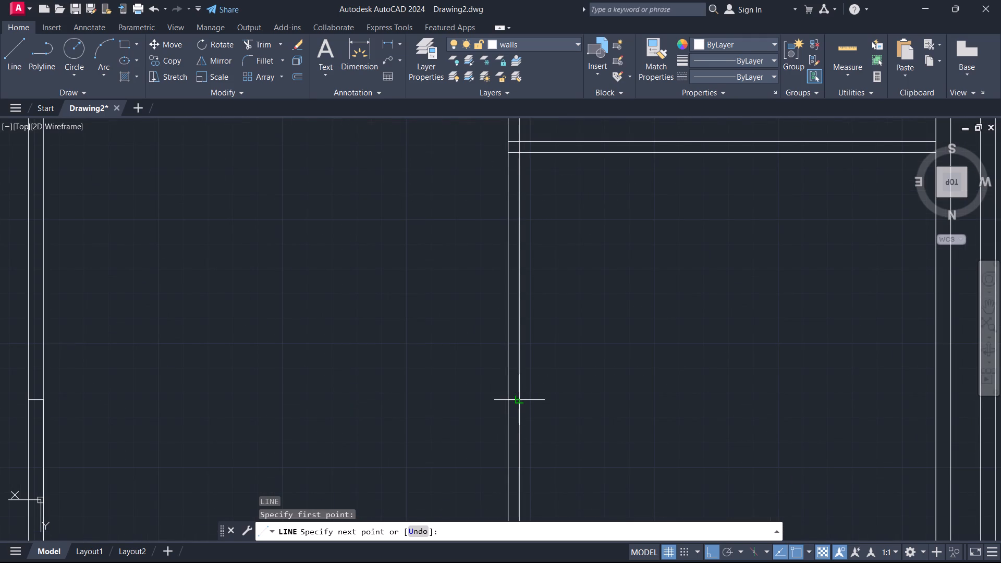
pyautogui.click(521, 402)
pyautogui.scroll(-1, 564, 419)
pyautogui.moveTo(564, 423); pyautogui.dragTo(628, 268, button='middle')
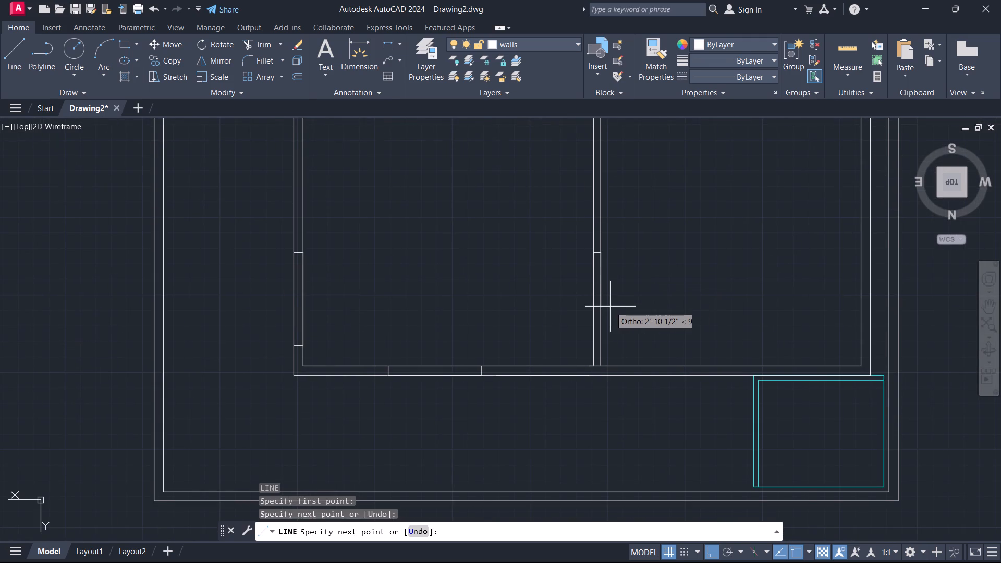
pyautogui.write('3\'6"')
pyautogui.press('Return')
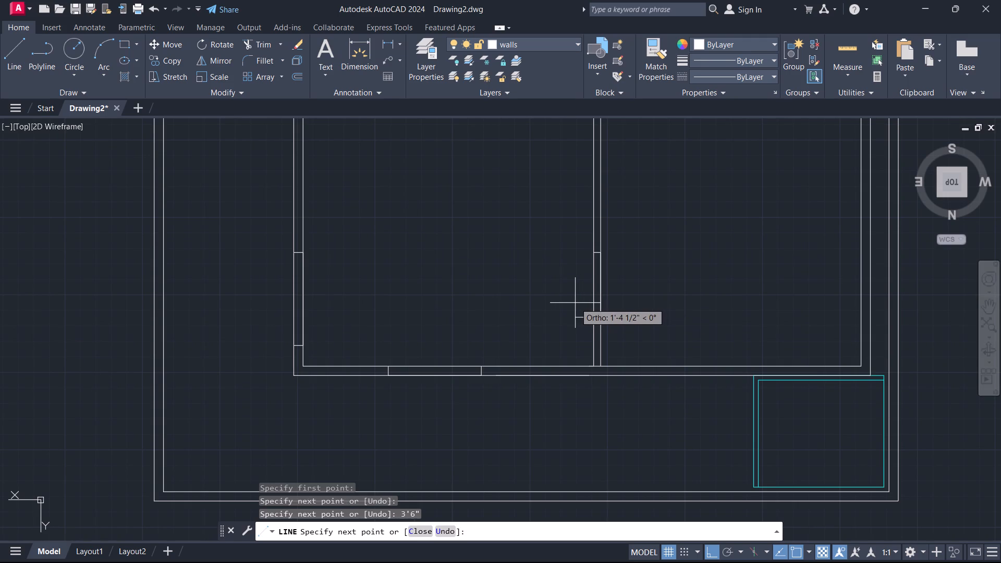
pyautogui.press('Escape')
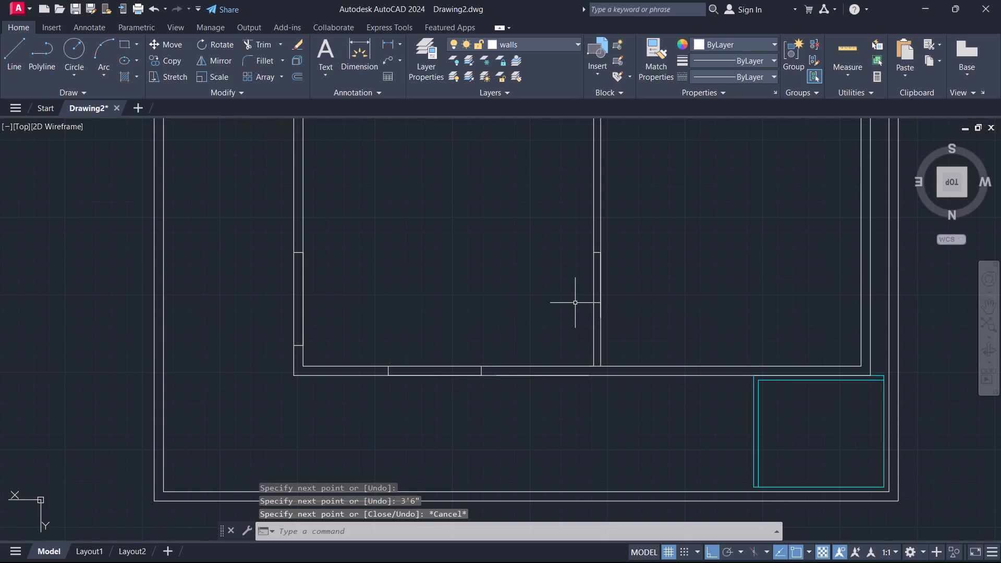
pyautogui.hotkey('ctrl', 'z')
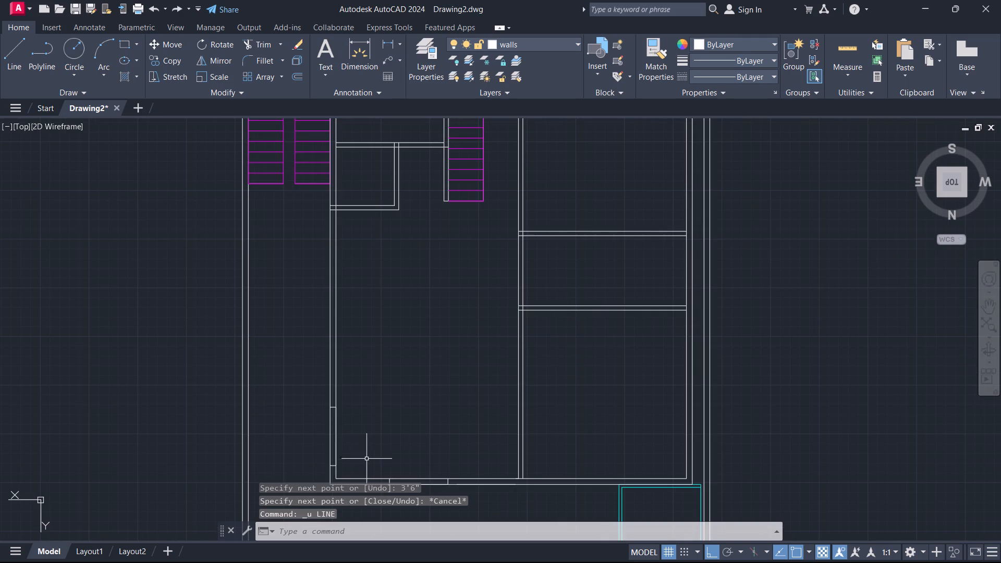
# Mark a 3'6" opening in the lower room's long partition, starting level with the side-wall opening's lower end and running upward.
pyautogui.moveTo(368, 459); pyautogui.dragTo(437, 373, button='middle')
pyautogui.press('l')
pyautogui.press('Return')
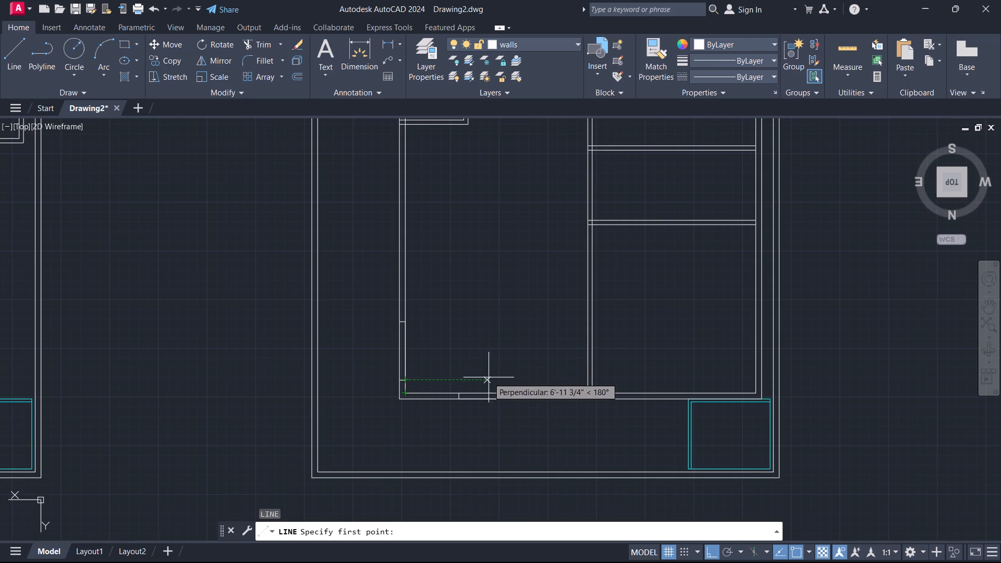
pyautogui.click(590, 382)
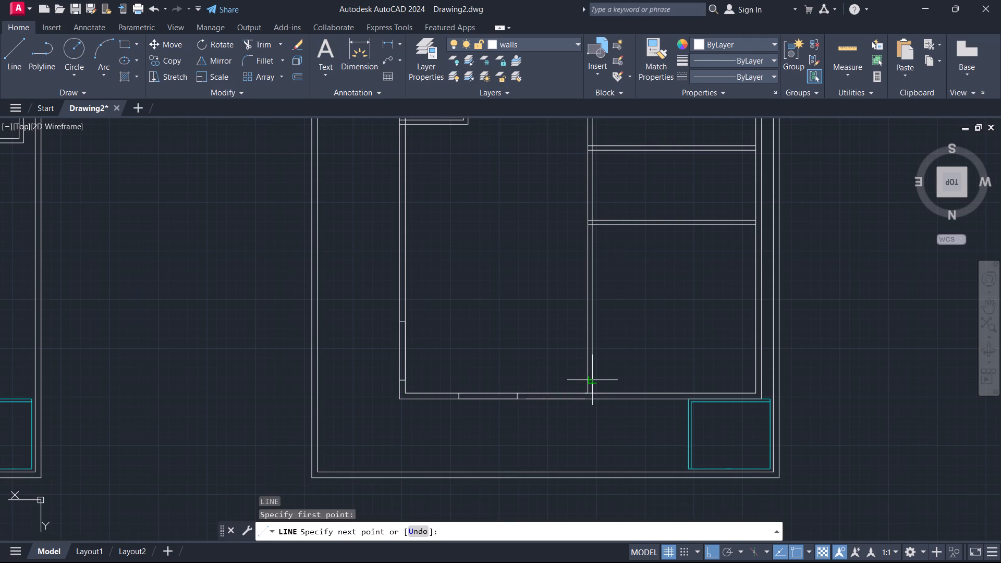
pyautogui.scroll(3, 597, 380)
pyautogui.click(579, 382)
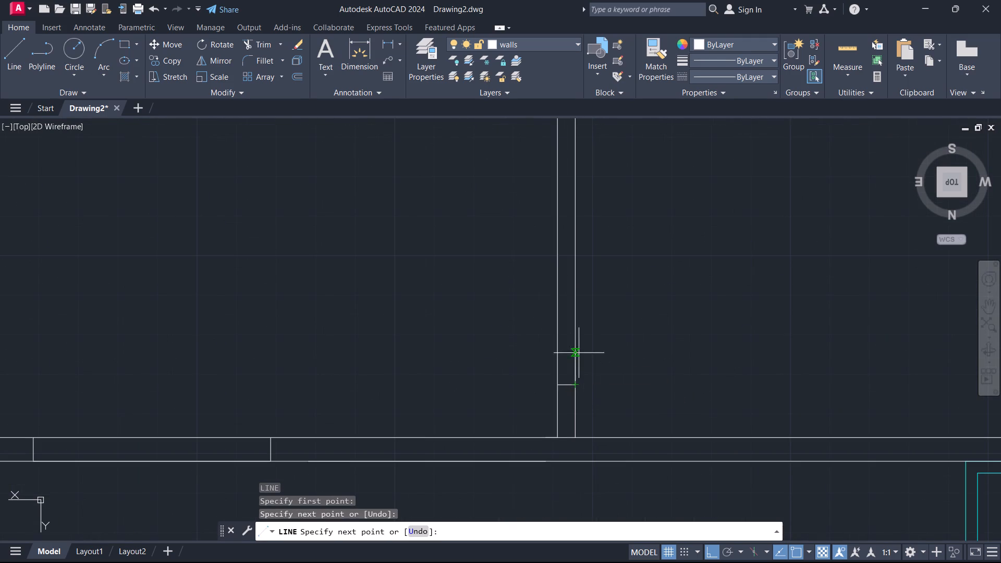
pyautogui.write('3\'6"')
pyautogui.press('Return')
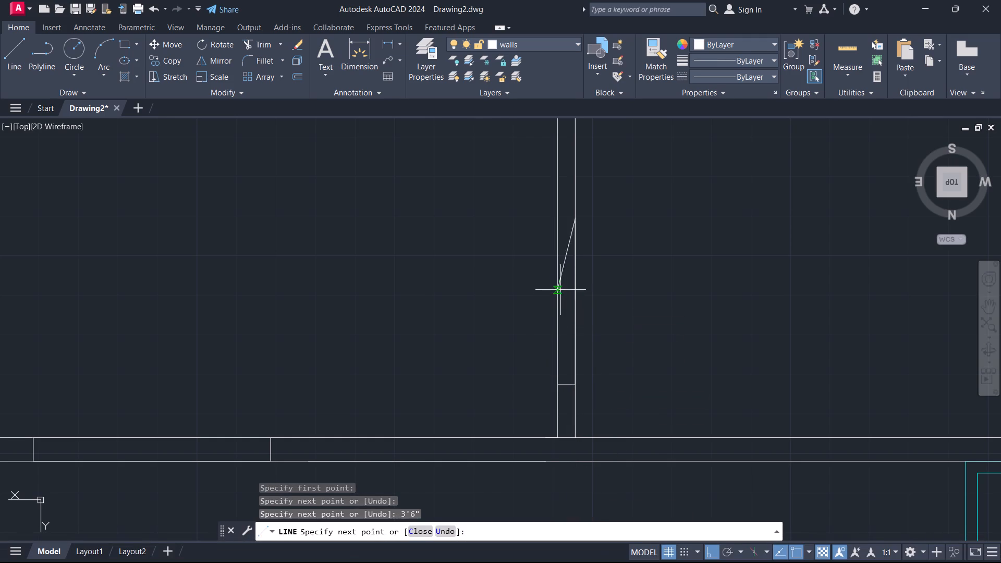
pyautogui.click(556, 223)
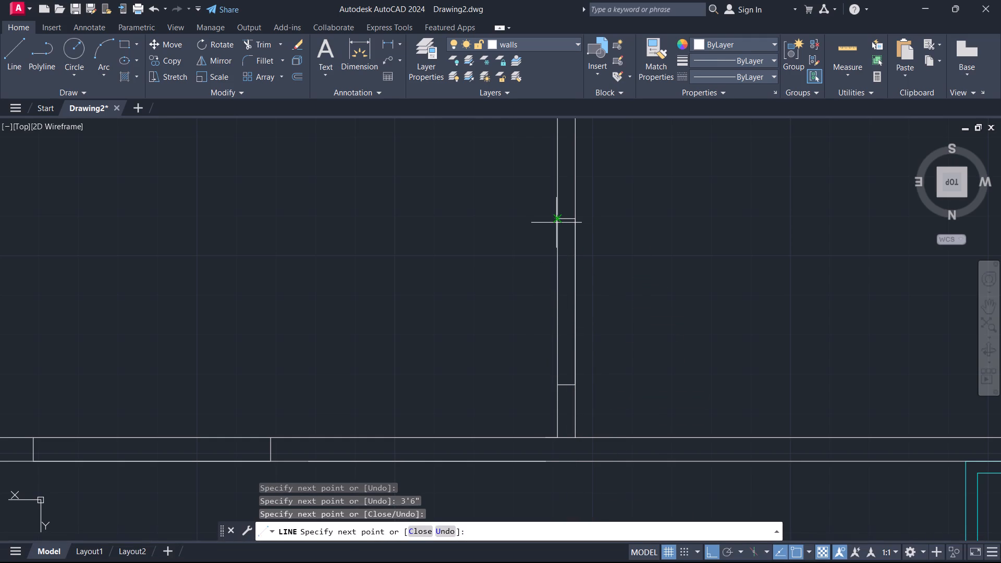
pyautogui.press('Escape')
# Mark a 3'6" opening in the upper room's long partition, starting 3" above the upper cross partition and running upward.
pyautogui.scroll(-2, 628, 268)
pyautogui.moveTo(644, 249); pyautogui.dragTo(679, 428, button='middle')
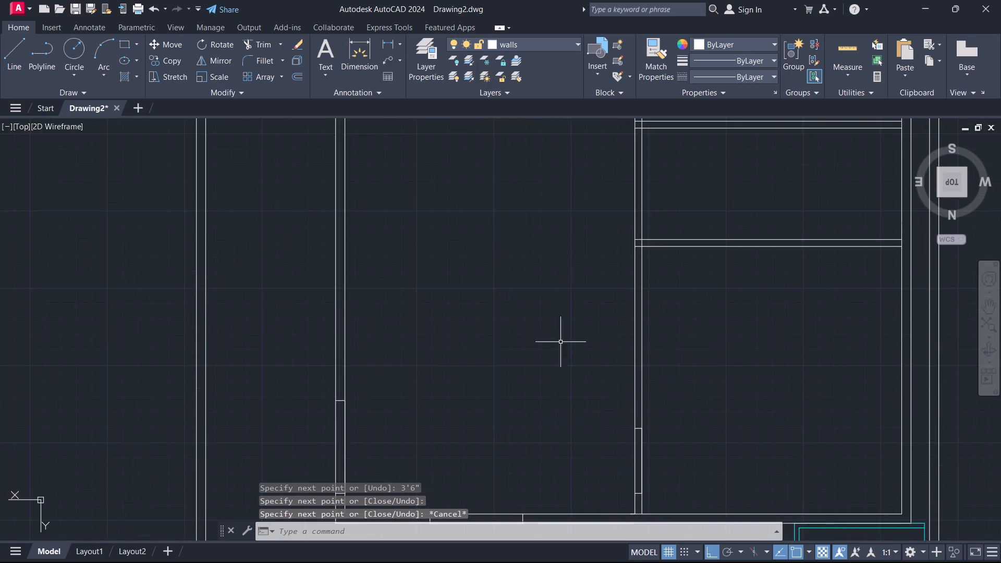
pyautogui.scroll(-2, 546, 329)
pyautogui.moveTo(529, 307); pyautogui.dragTo(535, 363, button='middle')
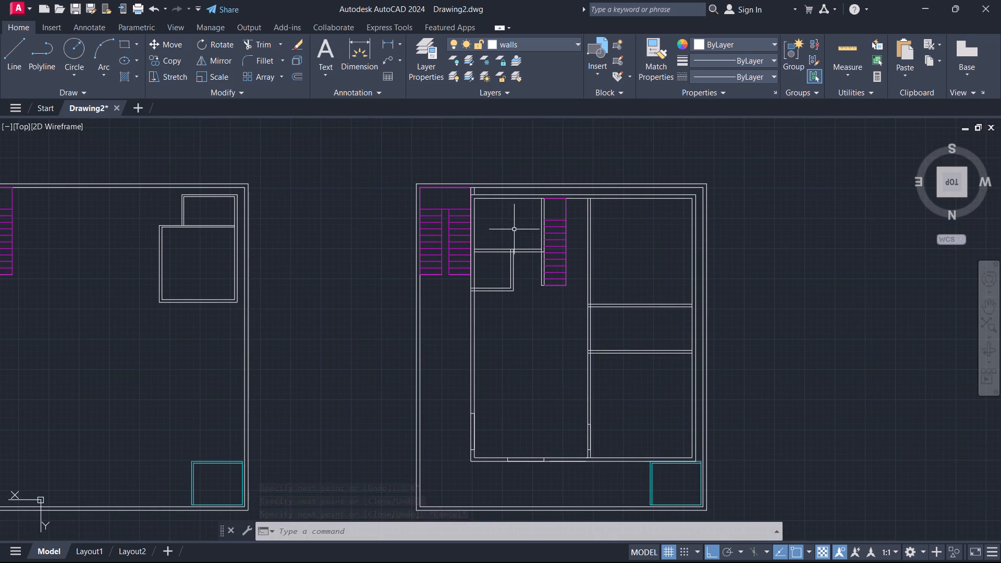
pyautogui.scroll(1, 599, 386)
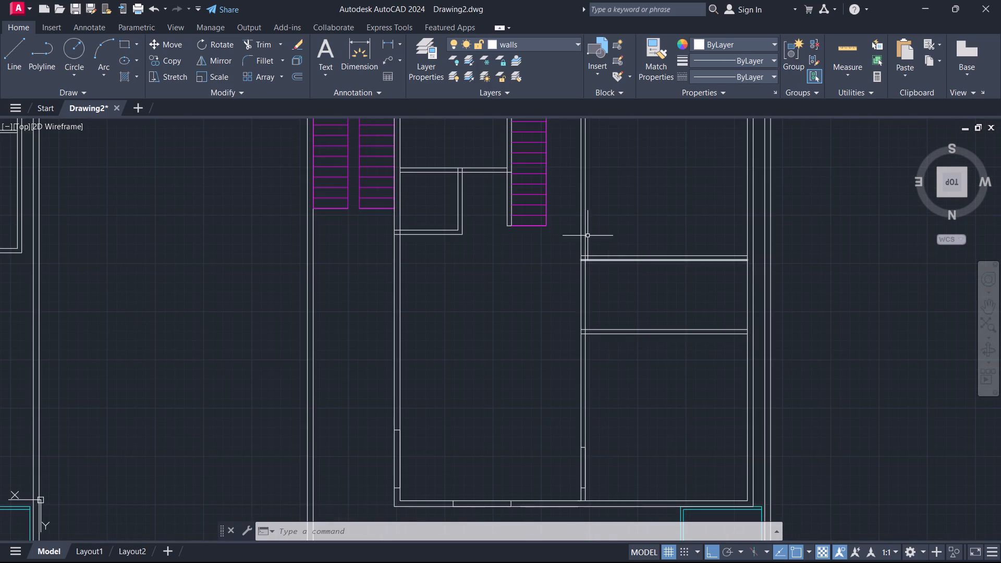
pyautogui.scroll(3, 588, 234)
pyautogui.moveTo(596, 243); pyautogui.dragTo(622, 382, button='middle')
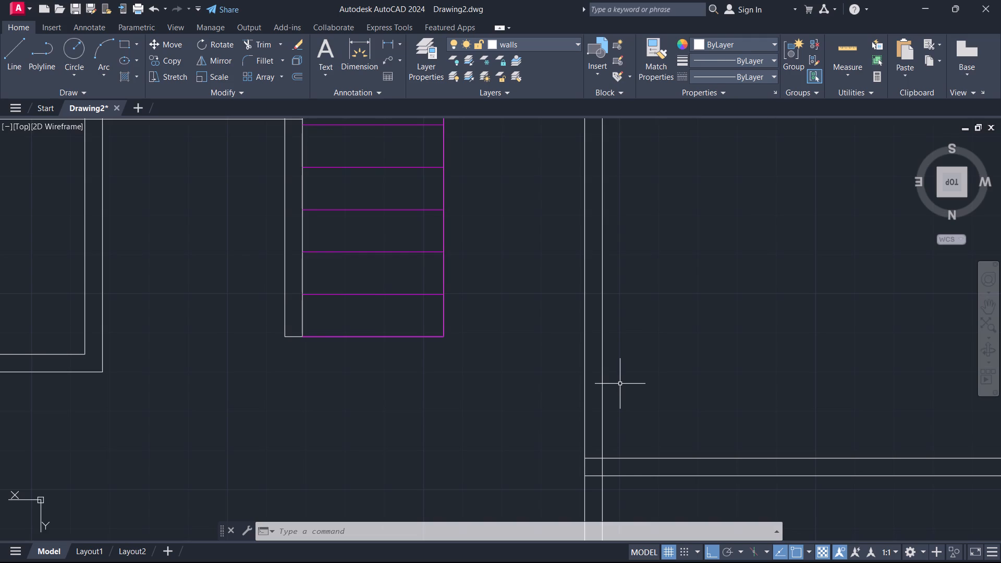
pyautogui.press('l')
pyautogui.press('Return')
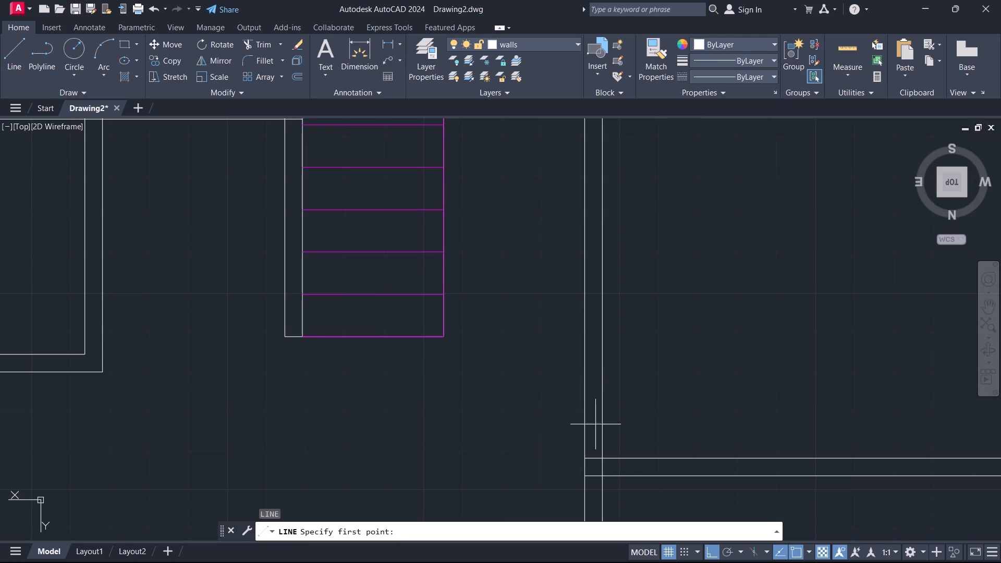
pyautogui.click(602, 457)
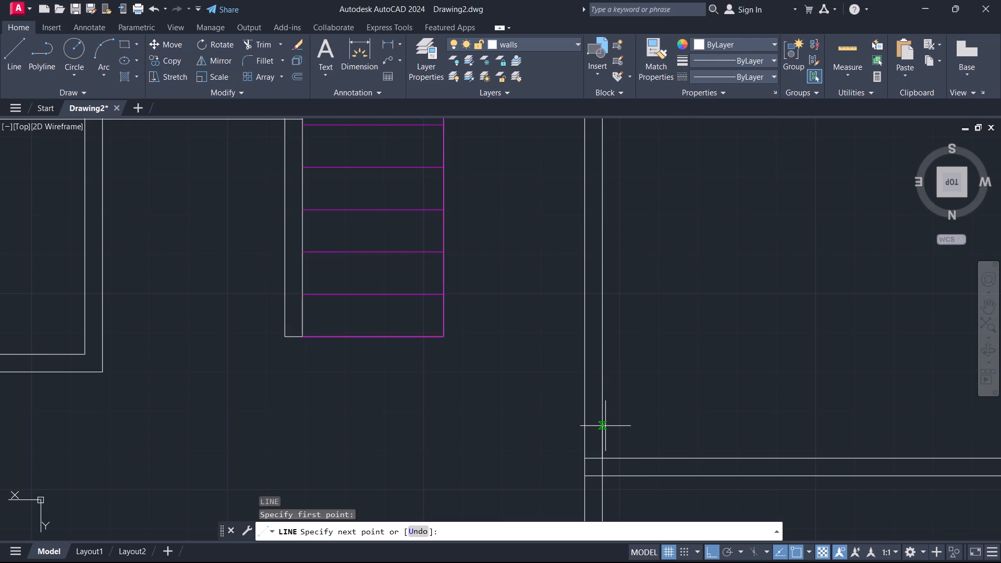
pyautogui.press('3')
pyautogui.hotkey('shift', '"')
pyautogui.press('Return')
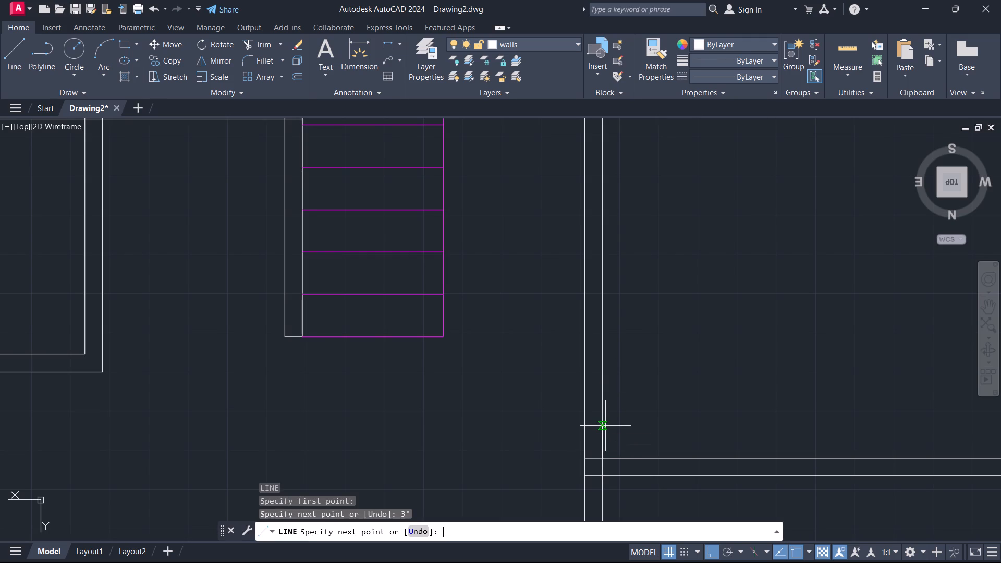
pyautogui.click(585, 446)
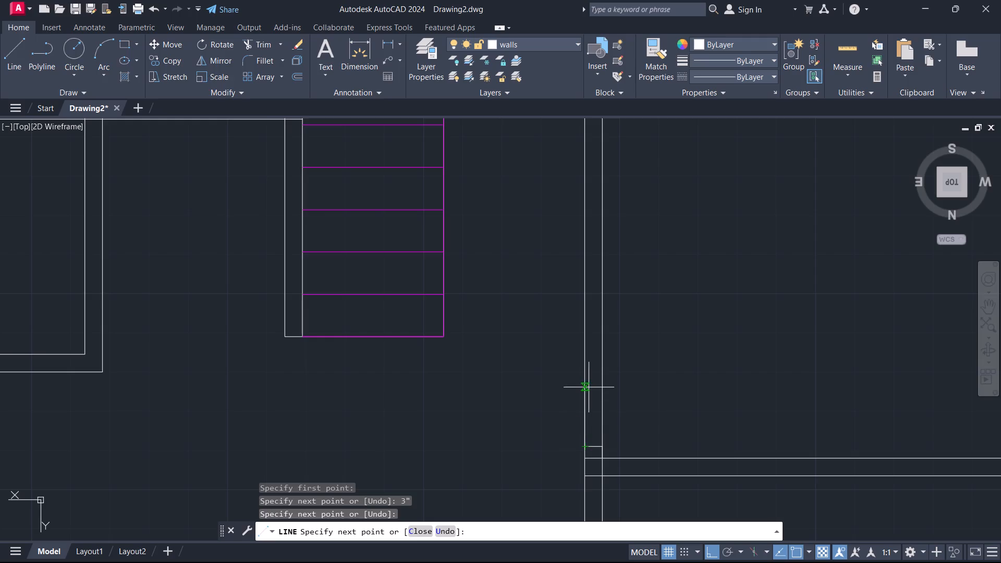
pyautogui.write('3\'6"')
pyautogui.press('Return')
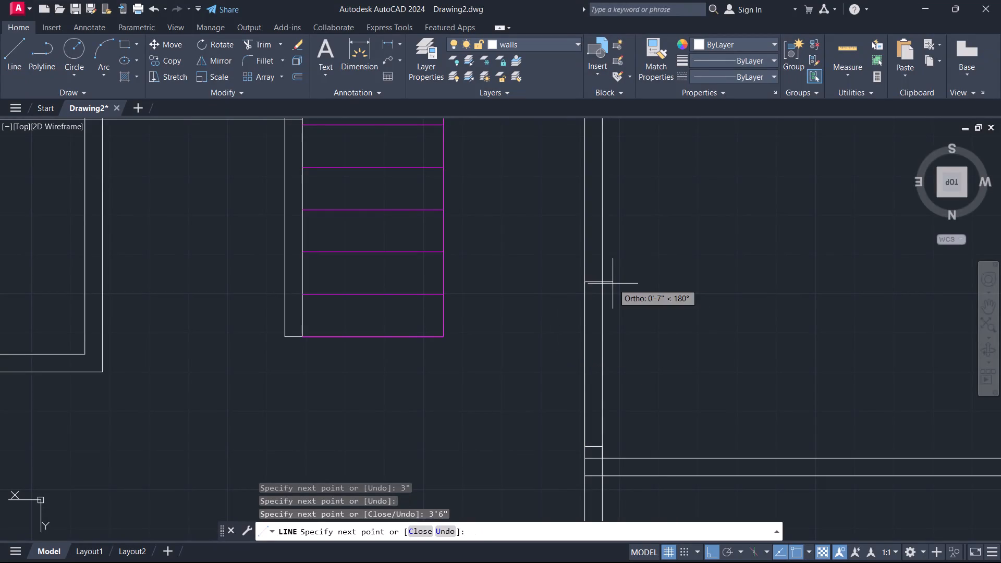
pyautogui.click(604, 282)
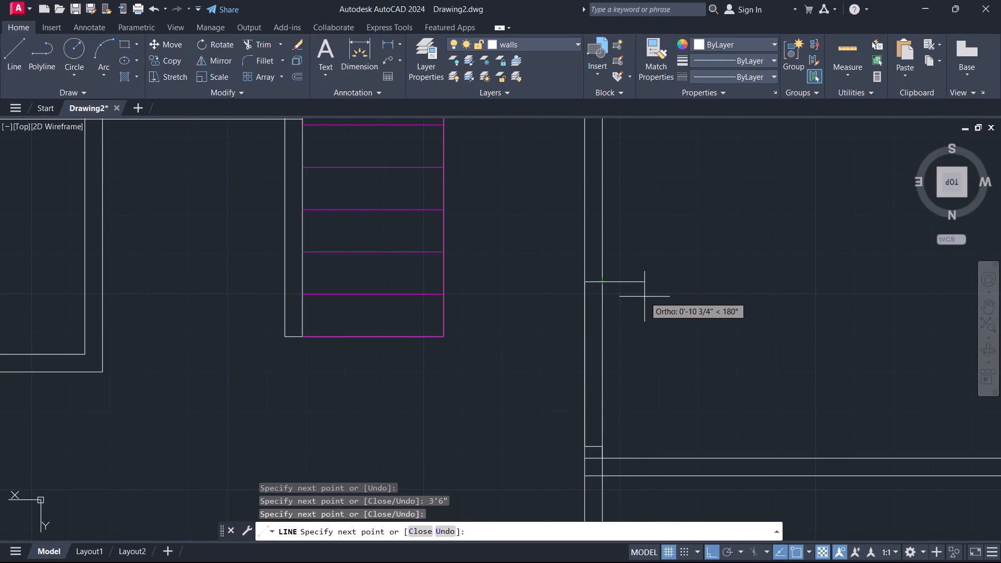
pyautogui.press('Escape')
# Examine the floor plan with its partition openings and the lower room's outer corner beside the cyan box.
pyautogui.scroll(-3, 648, 293)
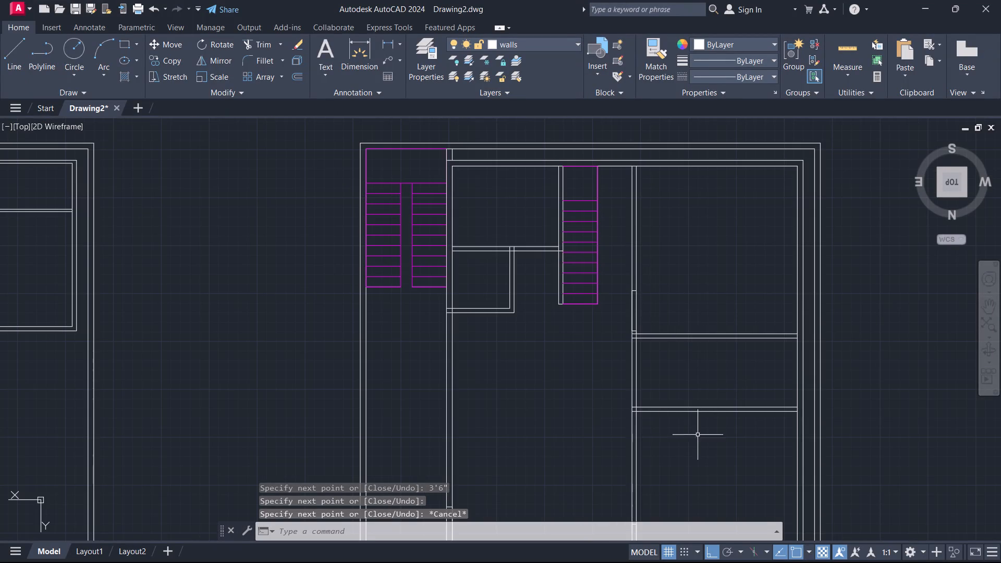
pyautogui.scroll(-1, 706, 448)
pyautogui.moveTo(704, 439); pyautogui.dragTo(676, 334, button='middle')
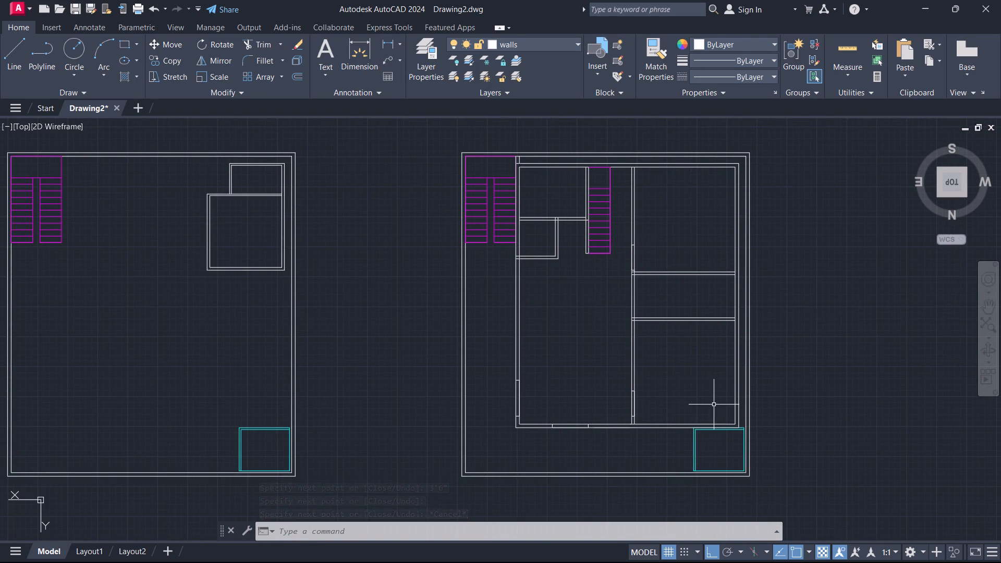
pyautogui.scroll(3, 711, 410)
pyautogui.moveTo(745, 414); pyautogui.dragTo(613, 386, button='middle')
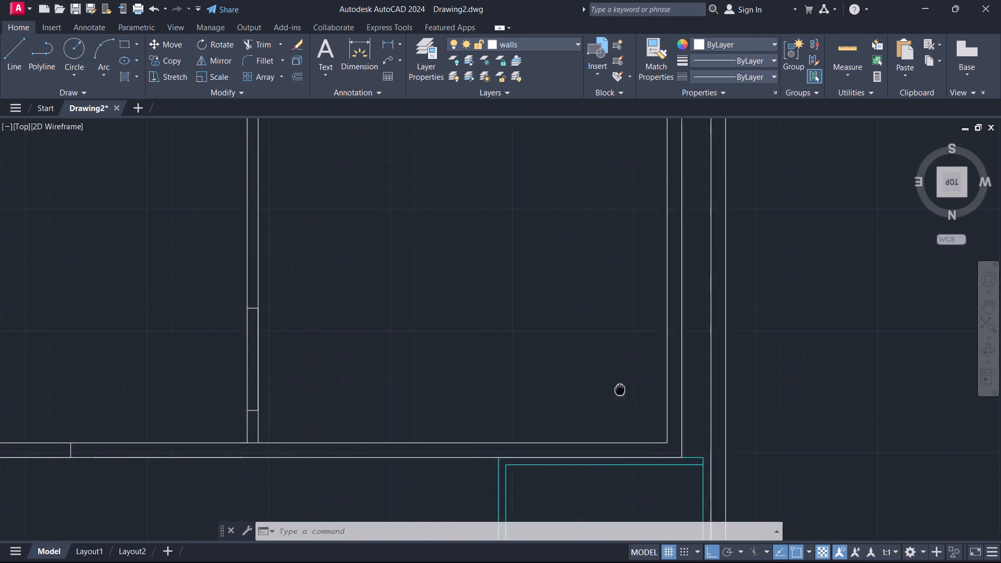
pyautogui.moveTo(613, 386); pyautogui.dragTo(607, 386, button='middle')
pyautogui.scroll(-1, 603, 380)
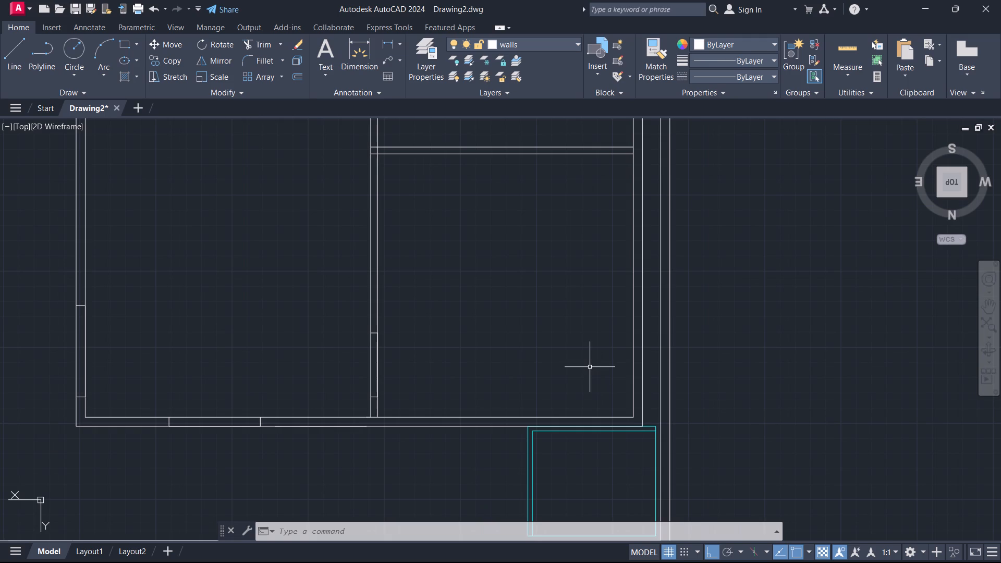
pyautogui.scroll(-1, 588, 366)
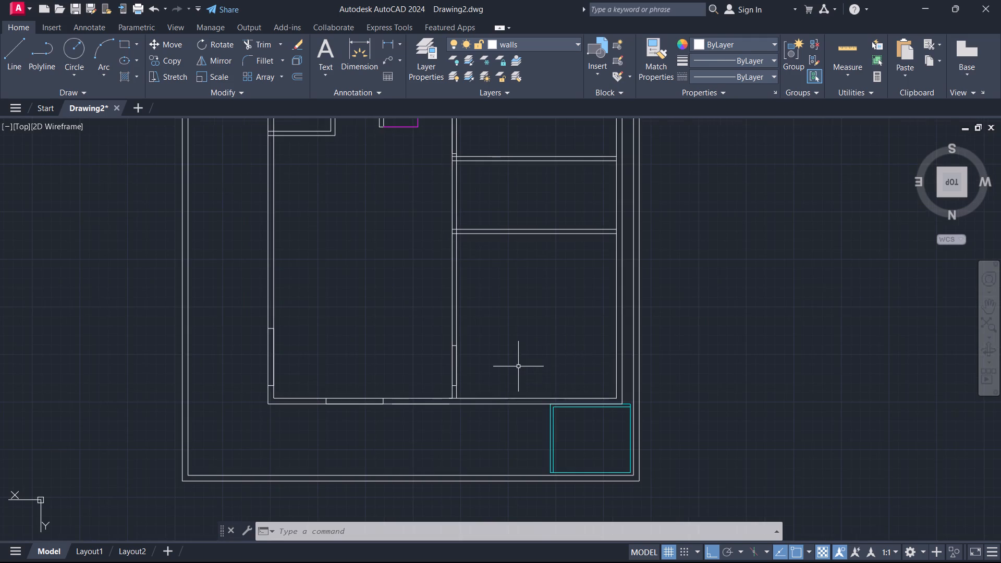
pyautogui.scroll(-1, 519, 366)
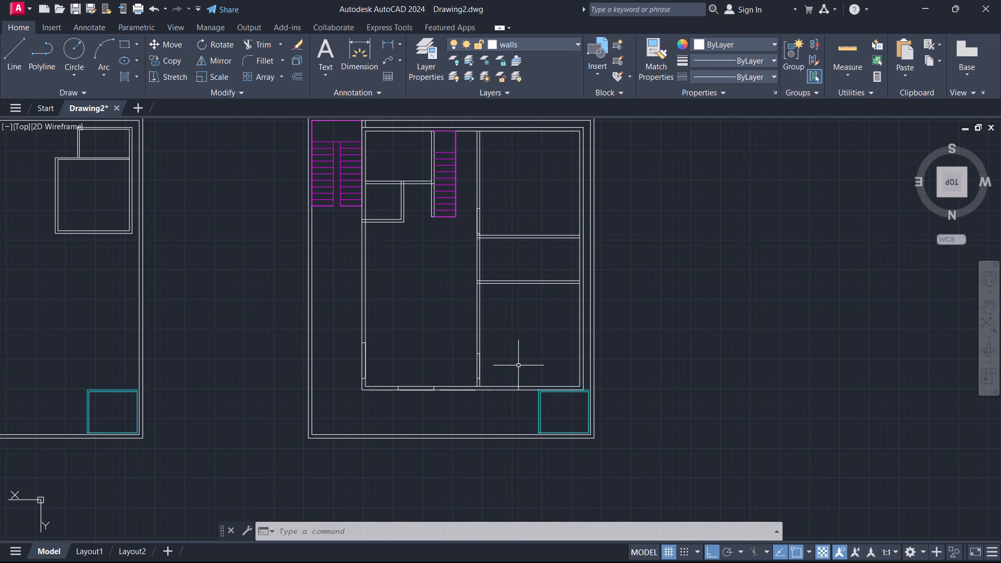
# Measure the vertical distance from the small corner room's lower wall down to the level of the side-wall opening's upper end.
pyautogui.scroll(1, 447, 354)
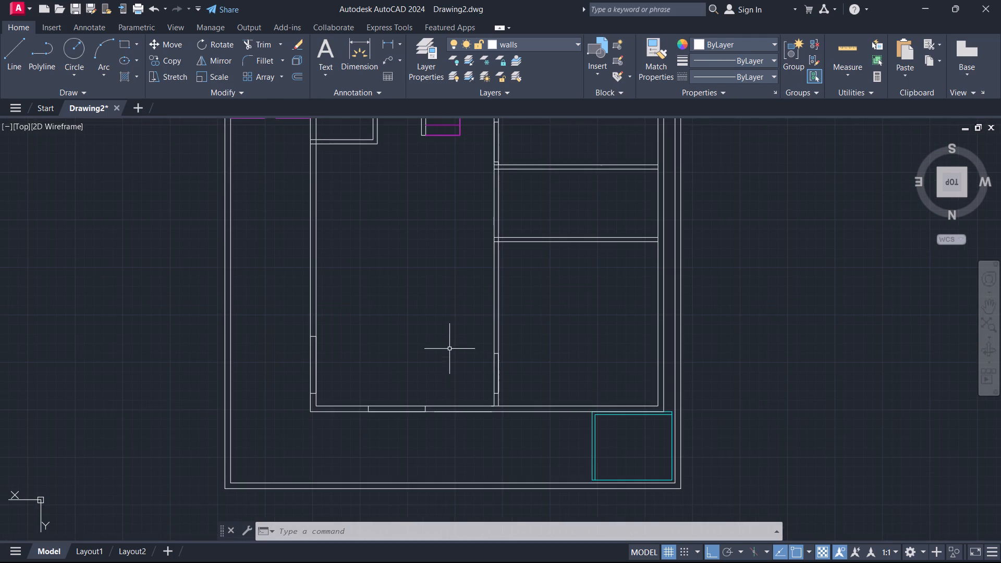
pyautogui.scroll(-1, 458, 258)
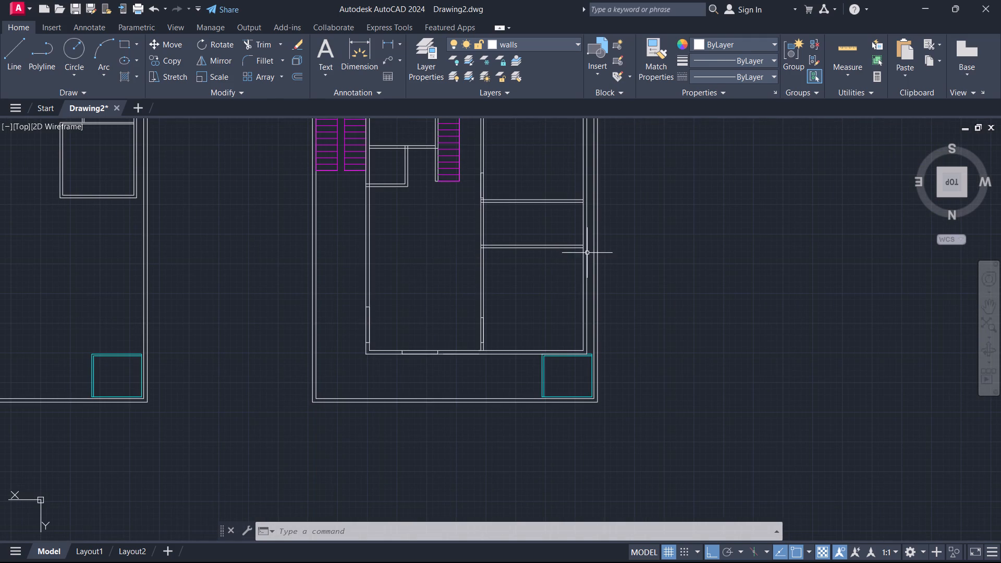
pyautogui.scroll(1, 419, 327)
pyautogui.scroll(-1, 436, 305)
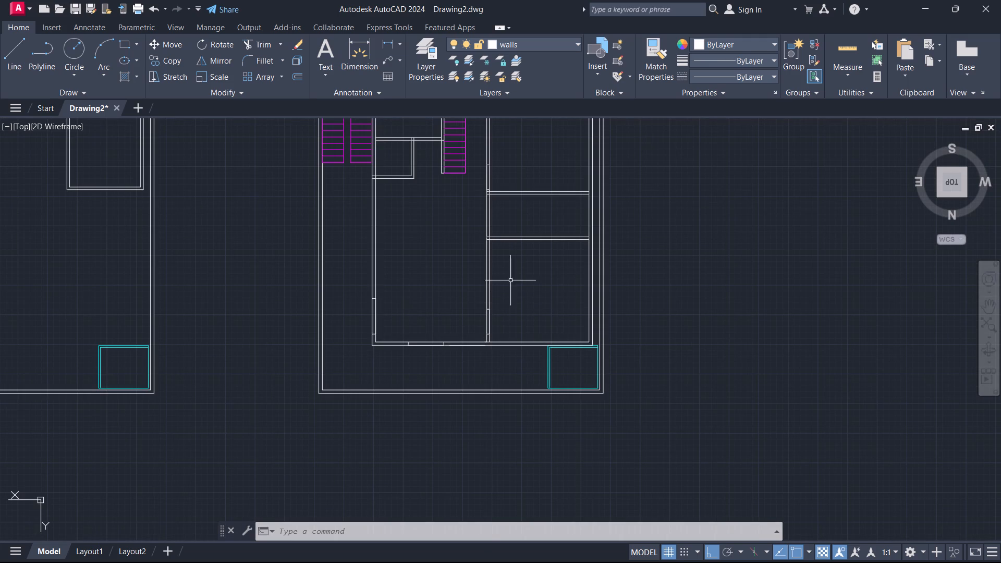
pyautogui.moveTo(538, 301); pyautogui.dragTo(602, 371, button='middle')
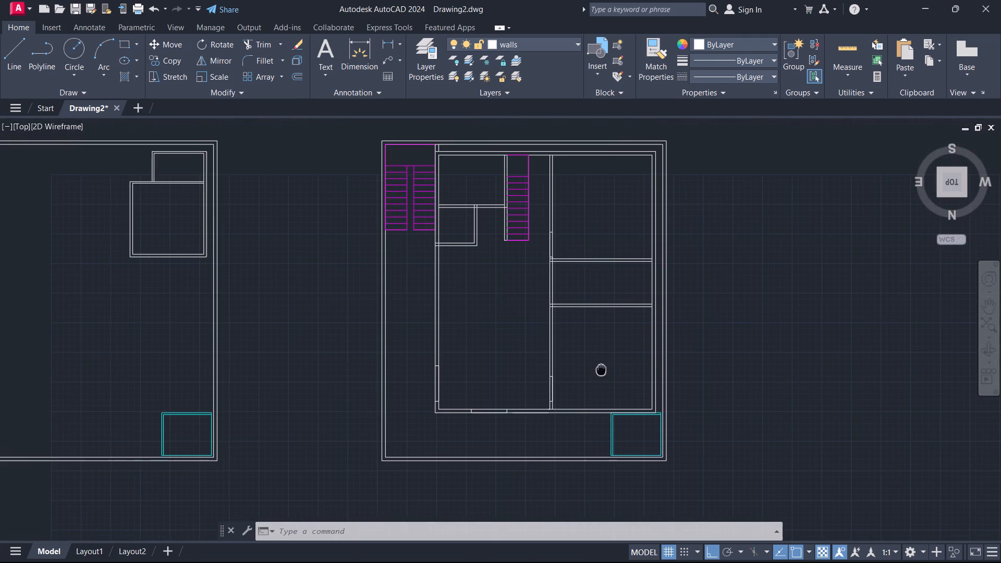
pyautogui.moveTo(602, 371); pyautogui.dragTo(603, 371, button='middle')
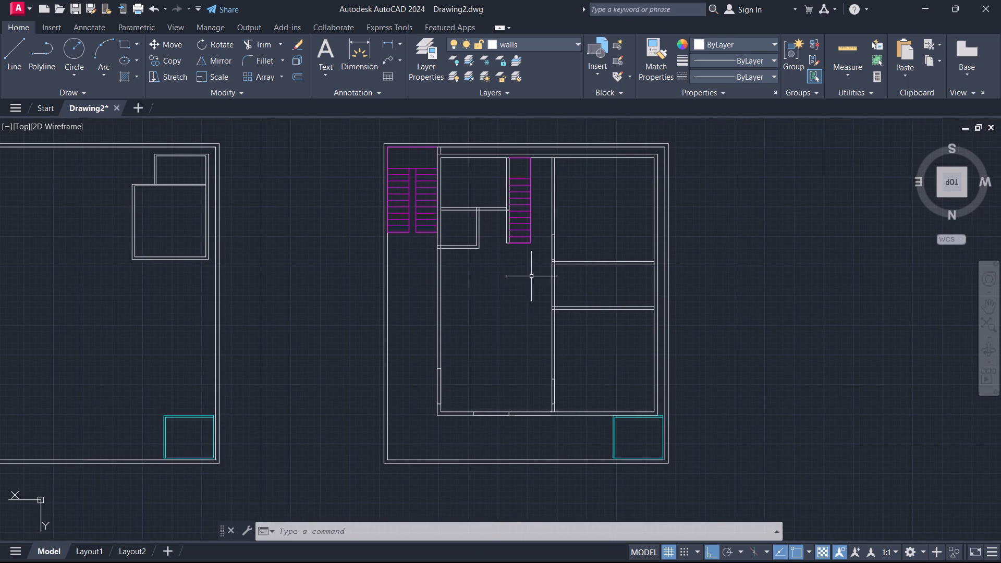
pyautogui.click(392, 45)
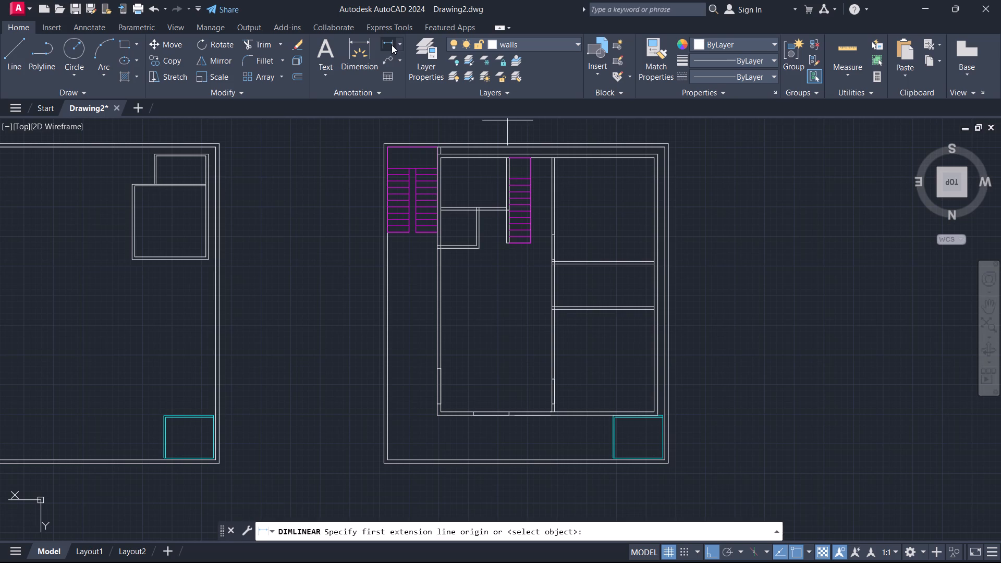
pyautogui.click(475, 251)
pyautogui.scroll(2, 473, 364)
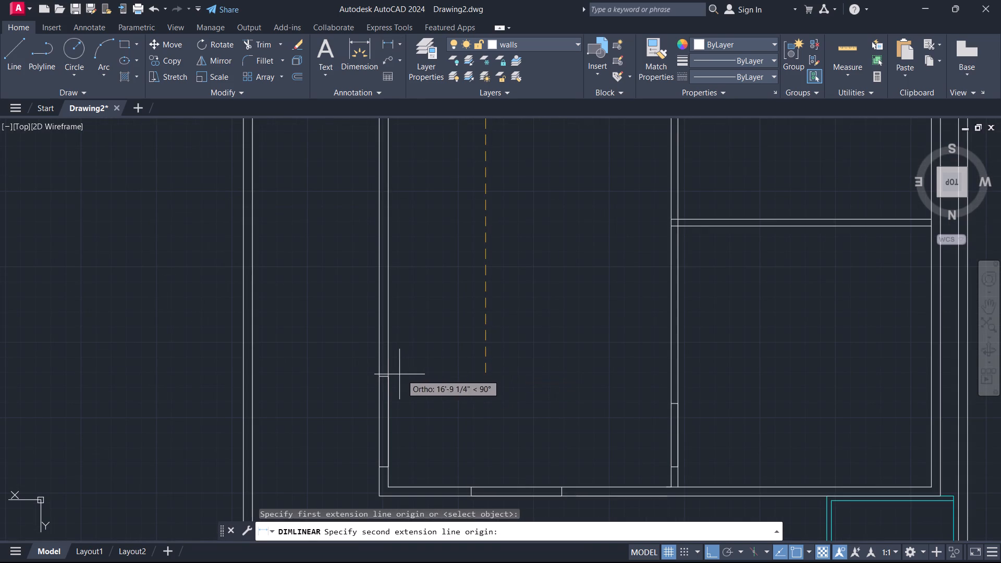
pyautogui.click(482, 376)
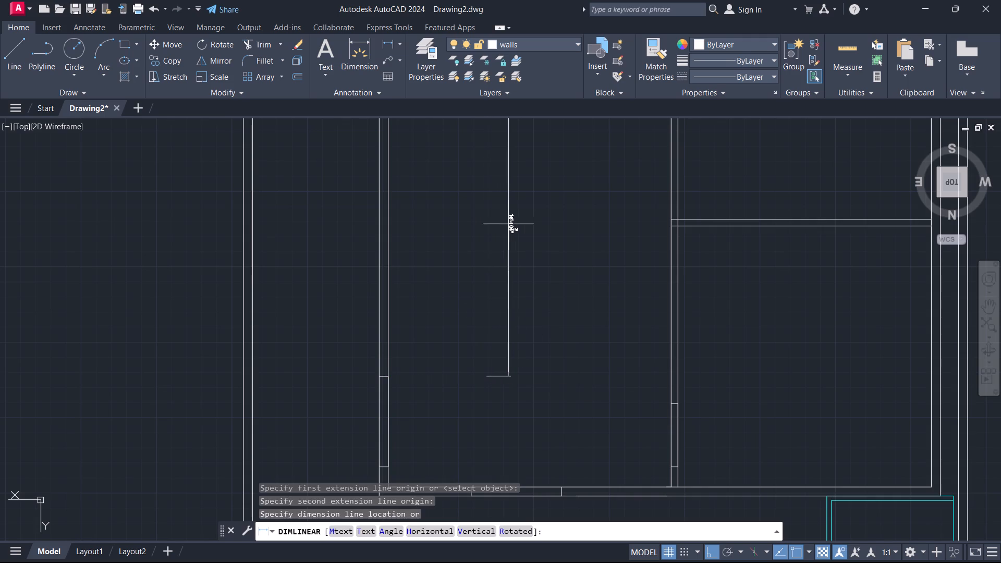
pyautogui.scroll(2, 511, 210)
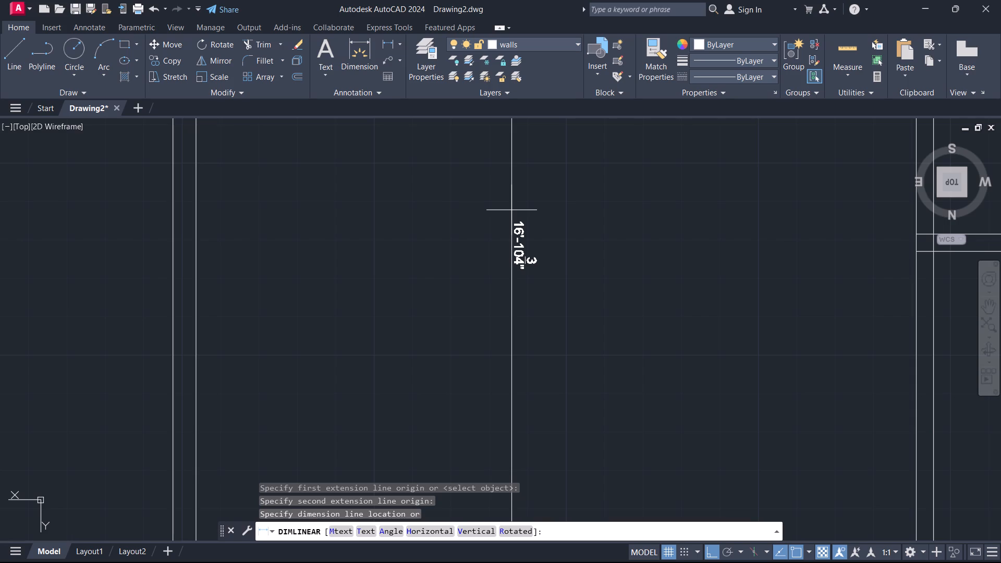
pyautogui.press('Escape')
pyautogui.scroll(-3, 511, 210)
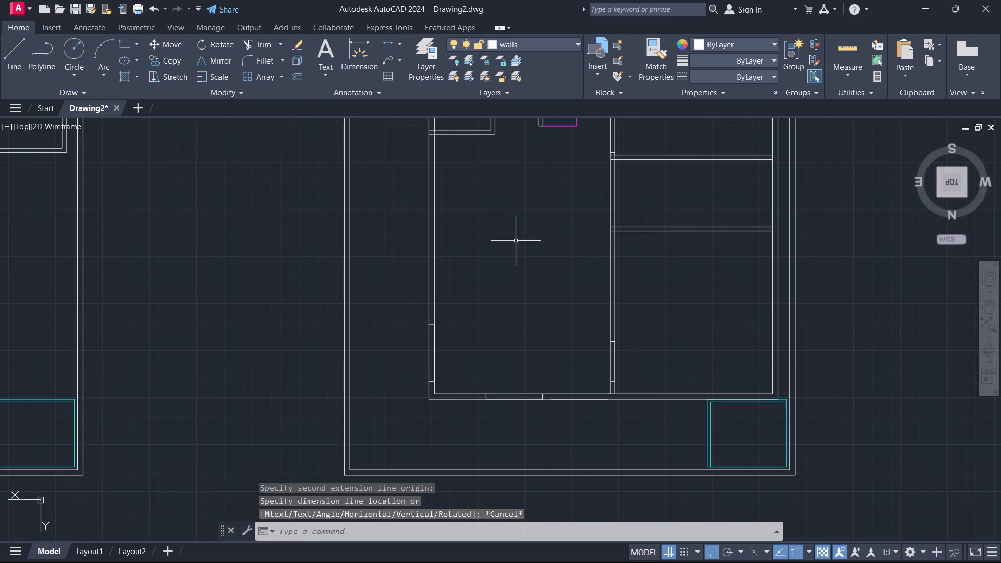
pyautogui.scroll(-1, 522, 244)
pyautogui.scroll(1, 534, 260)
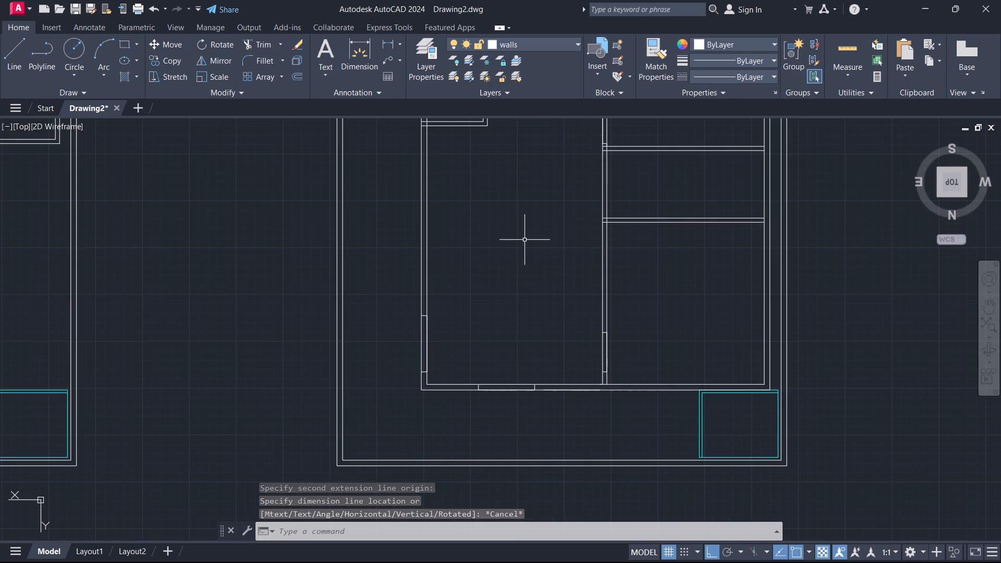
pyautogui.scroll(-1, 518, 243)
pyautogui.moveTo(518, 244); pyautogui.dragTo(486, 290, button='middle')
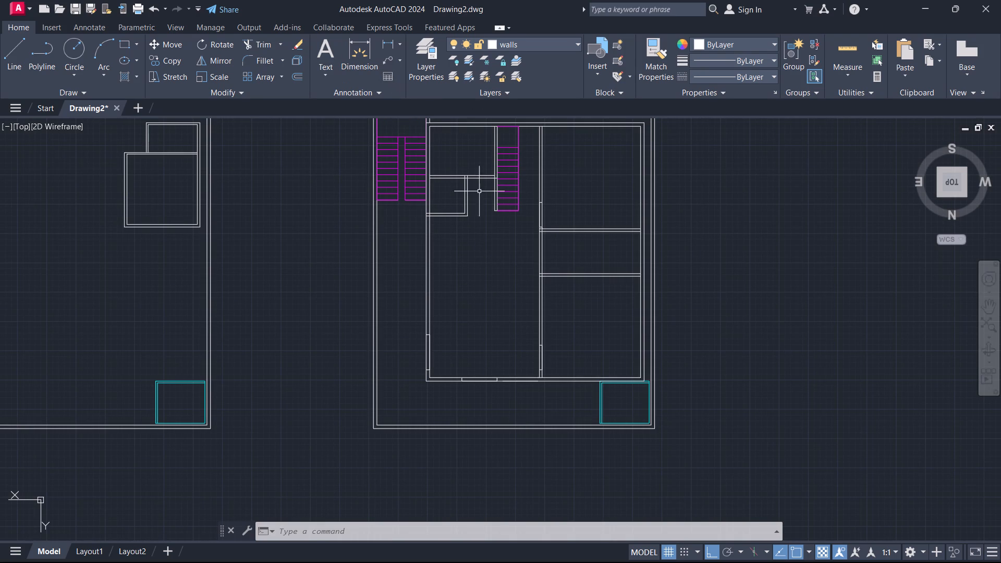
# Offset the outer wall's inner face line 7' inward, across the space between the two cross partitions.
pyautogui.scroll(1, 449, 194)
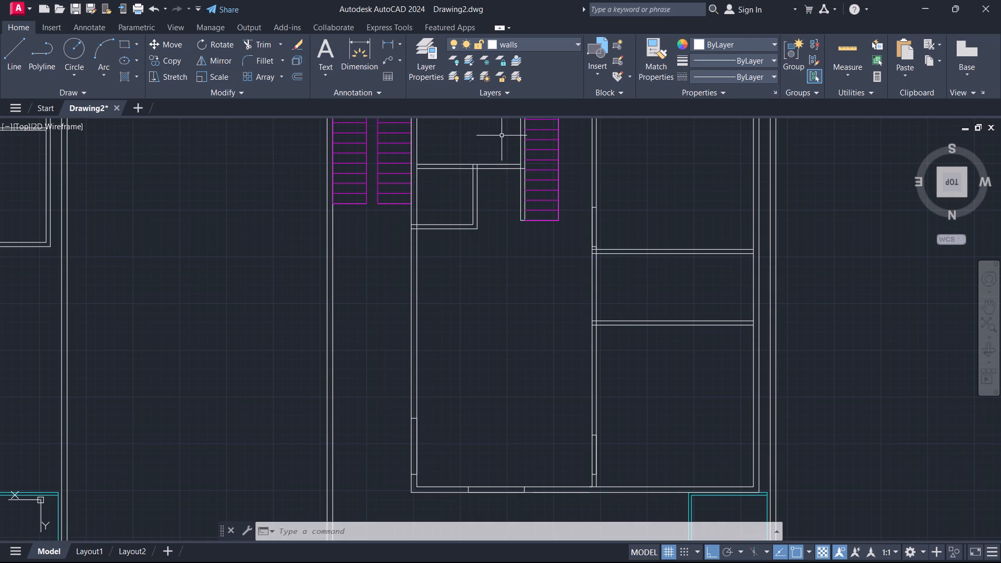
pyautogui.scroll(1, 714, 273)
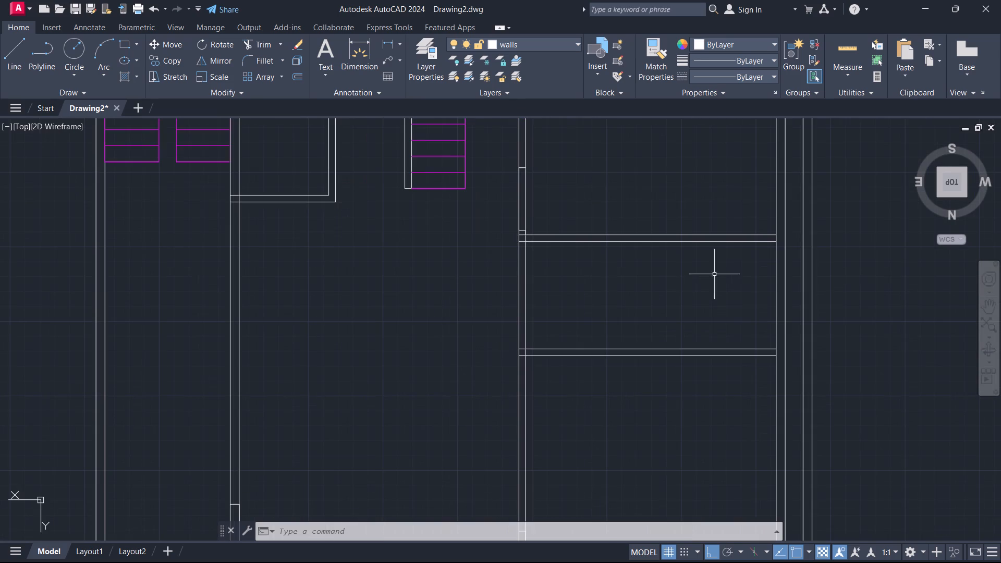
pyautogui.press('o')
pyautogui.press('Return')
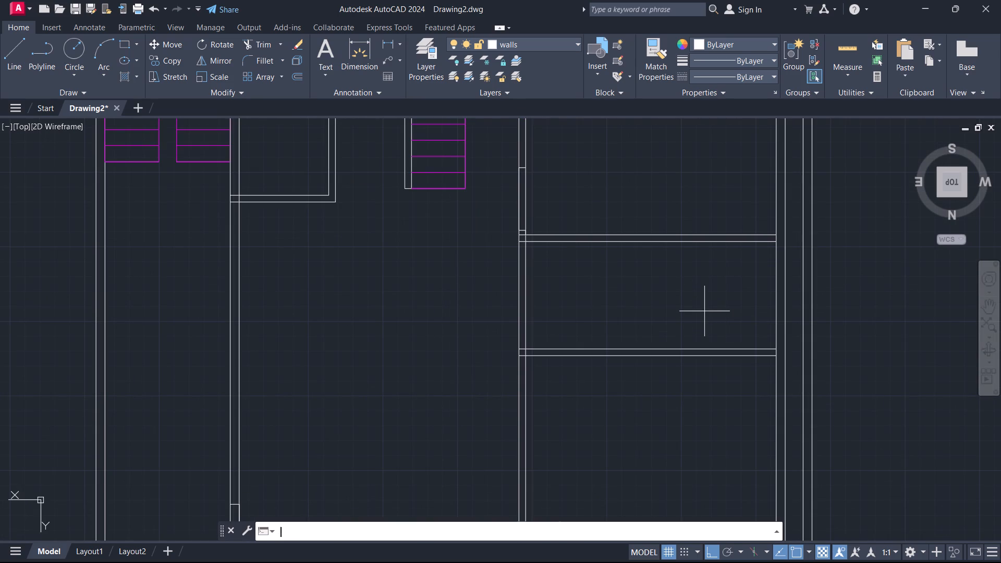
pyautogui.click(778, 293)
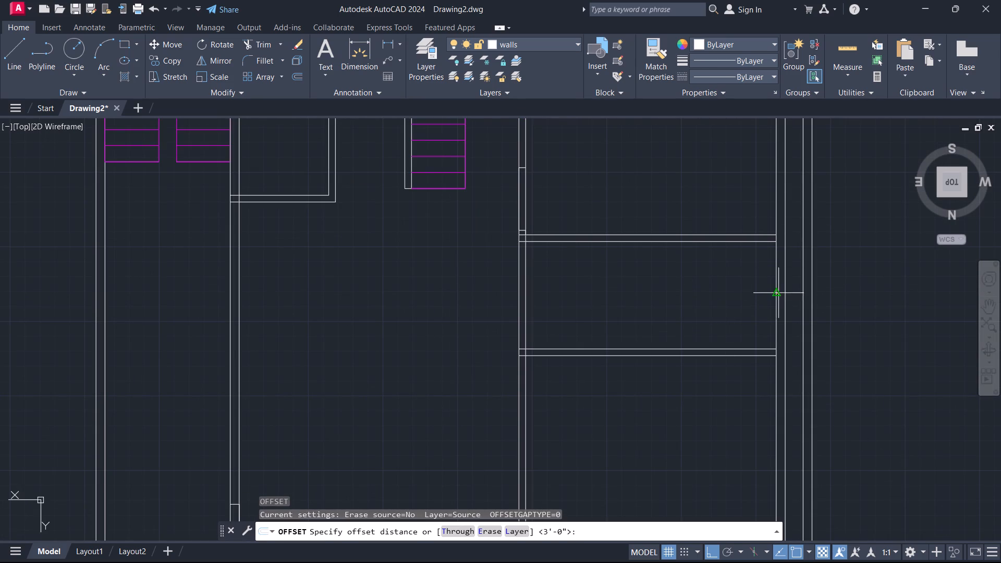
pyautogui.write("7'")
pyautogui.press('Return')
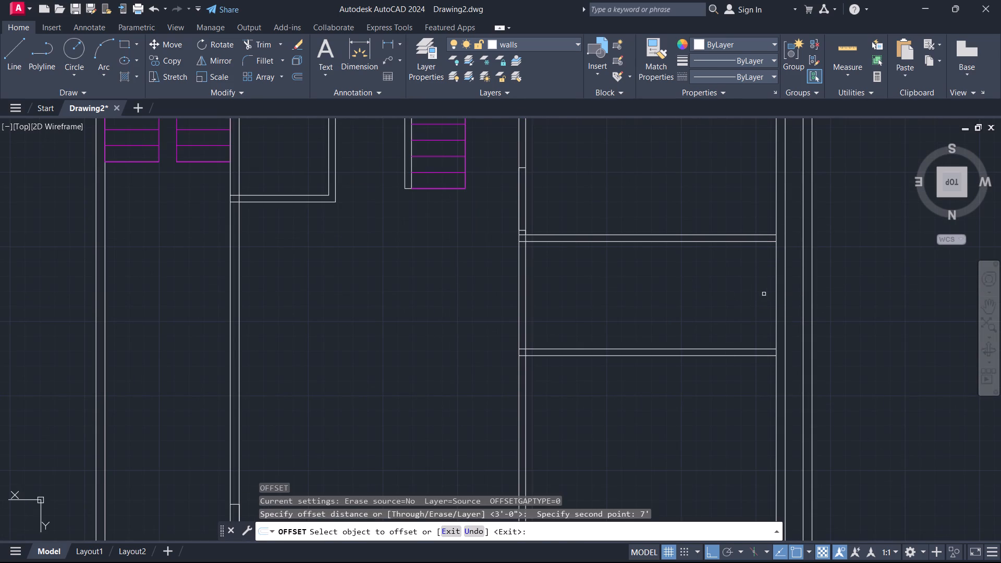
pyautogui.click(775, 294)
pyautogui.click(679, 316)
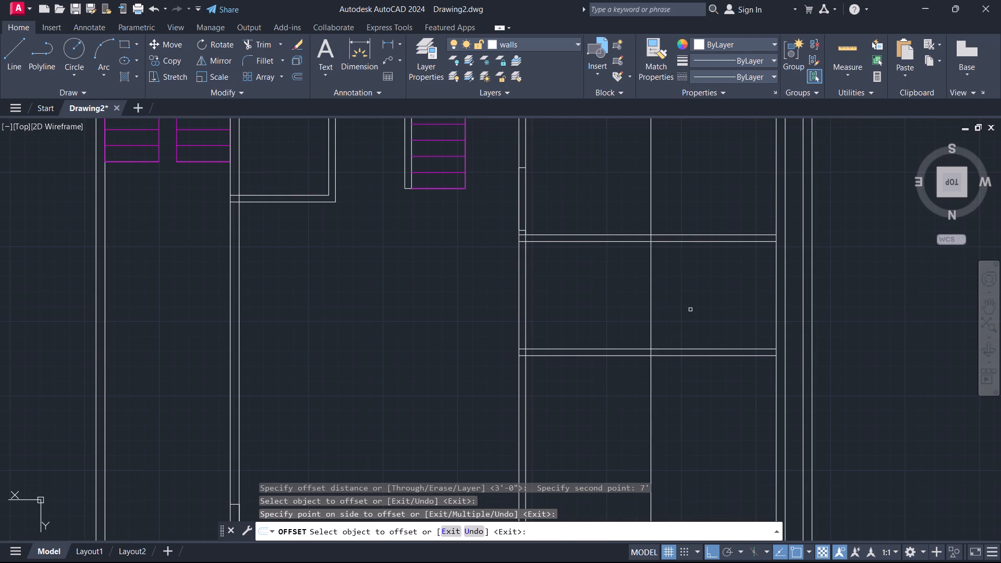
pyautogui.press('Escape')
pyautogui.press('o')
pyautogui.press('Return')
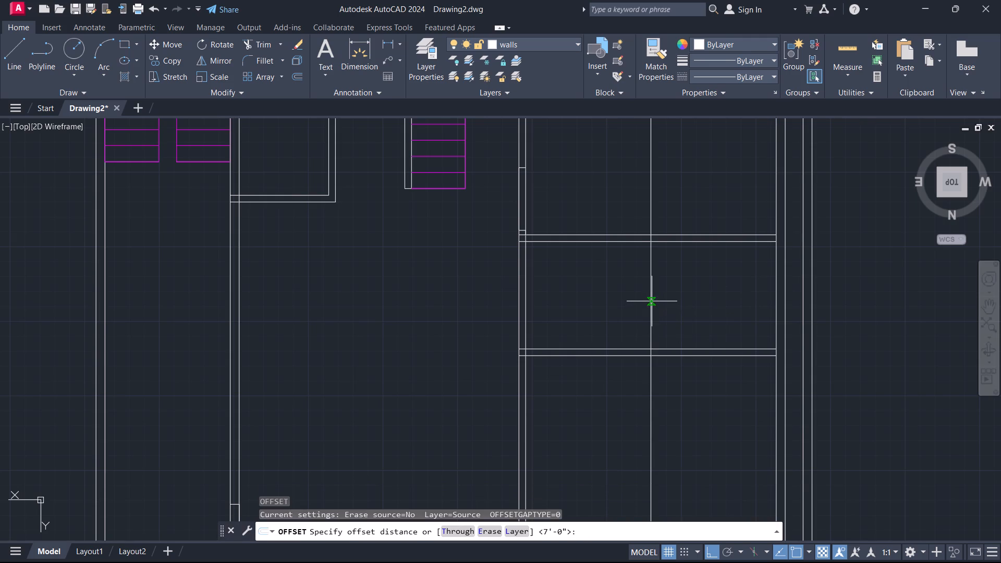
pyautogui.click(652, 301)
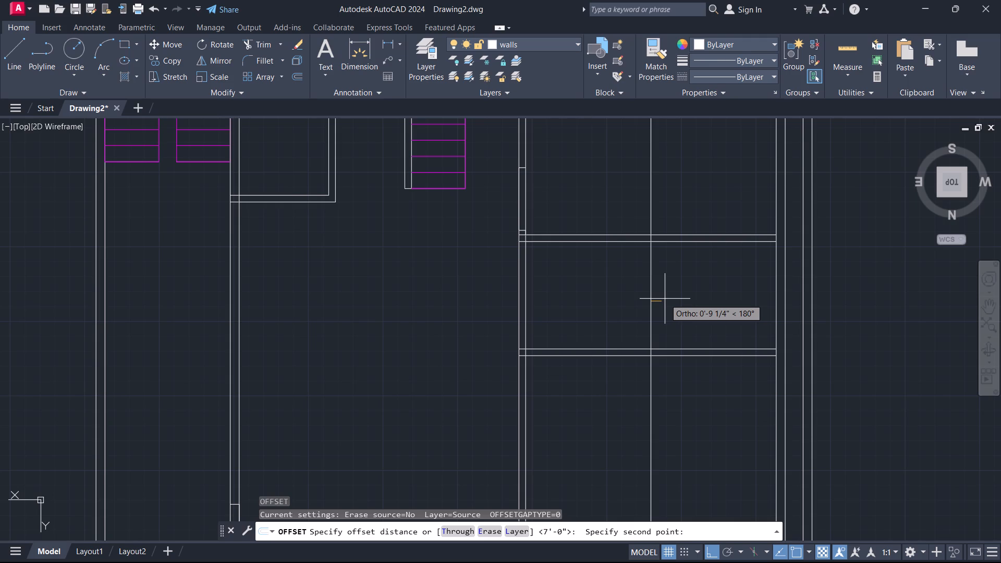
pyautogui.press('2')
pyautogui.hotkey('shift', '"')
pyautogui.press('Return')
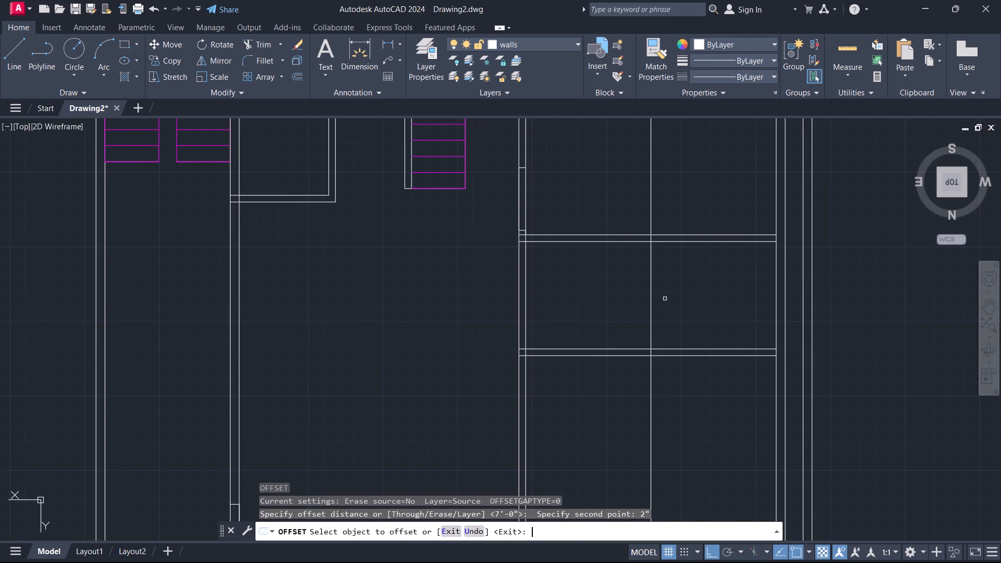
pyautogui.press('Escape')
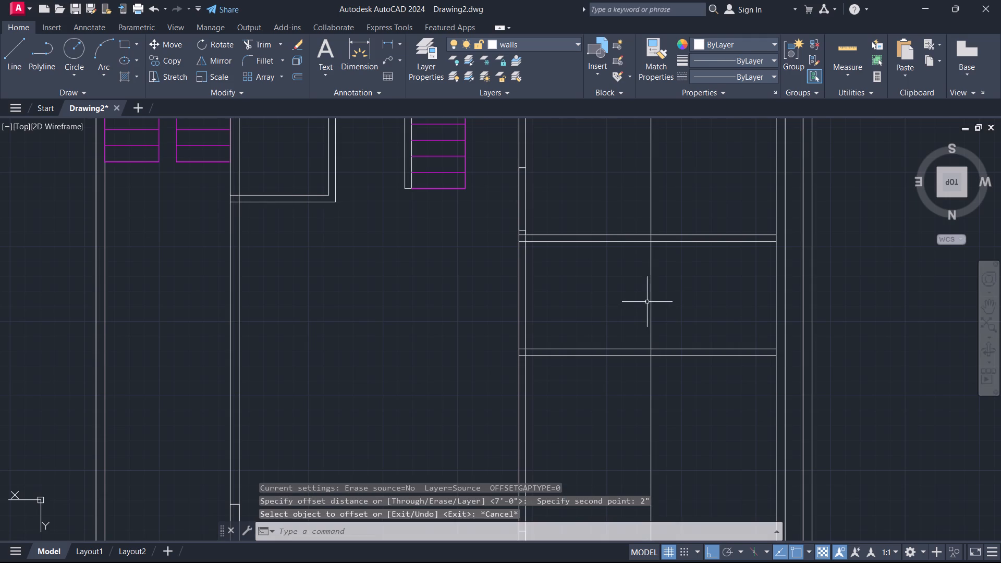
# Offset the new line between the cross partitions by 1.5" to each side to form the partition's faces.
pyautogui.click(652, 300)
pyautogui.press('o')
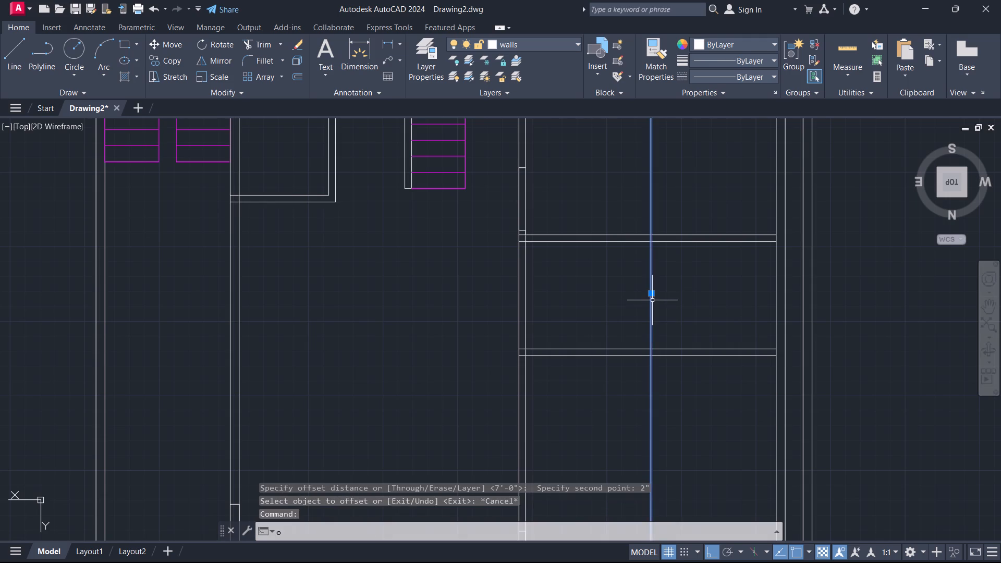
pyautogui.press('Return')
pyautogui.click(652, 300)
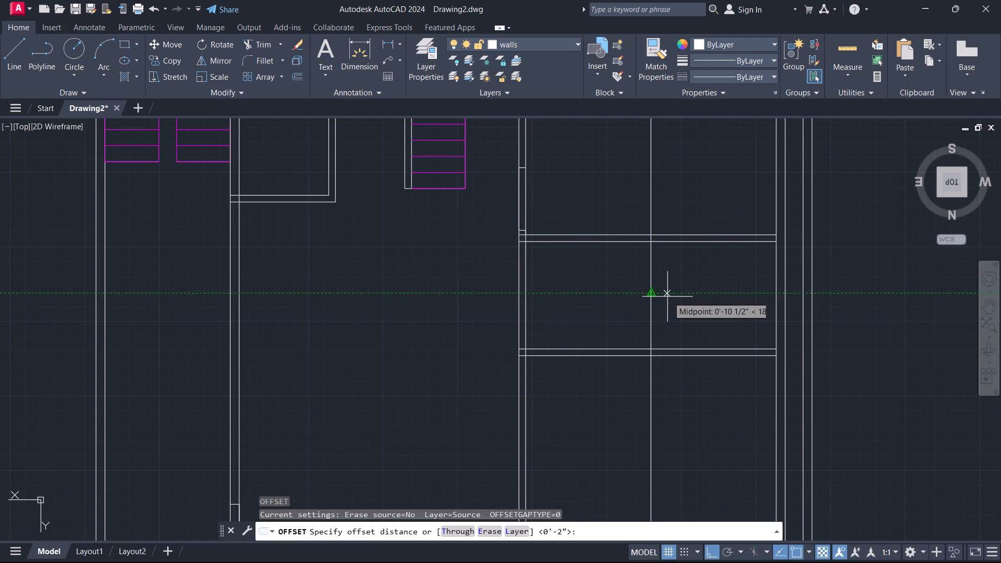
pyautogui.write('1.5"')
pyautogui.press('Return')
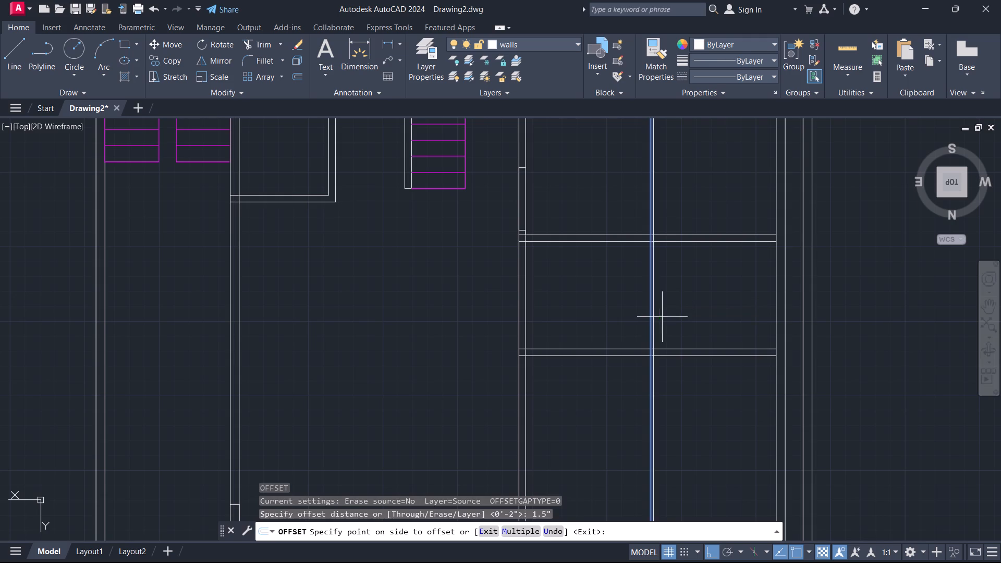
pyautogui.click(674, 312)
pyautogui.scroll(4, 650, 311)
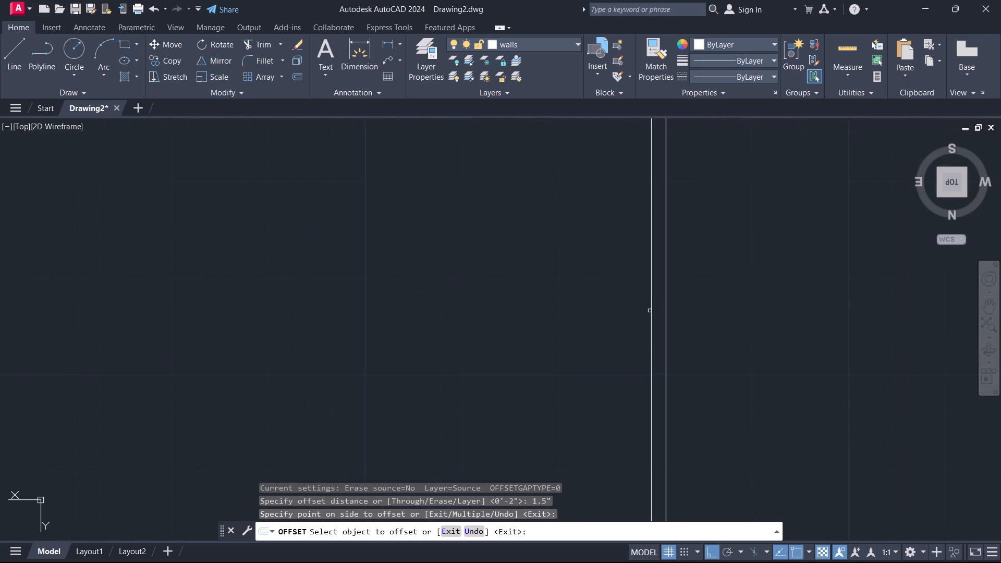
pyautogui.click(652, 308)
pyautogui.click(587, 316)
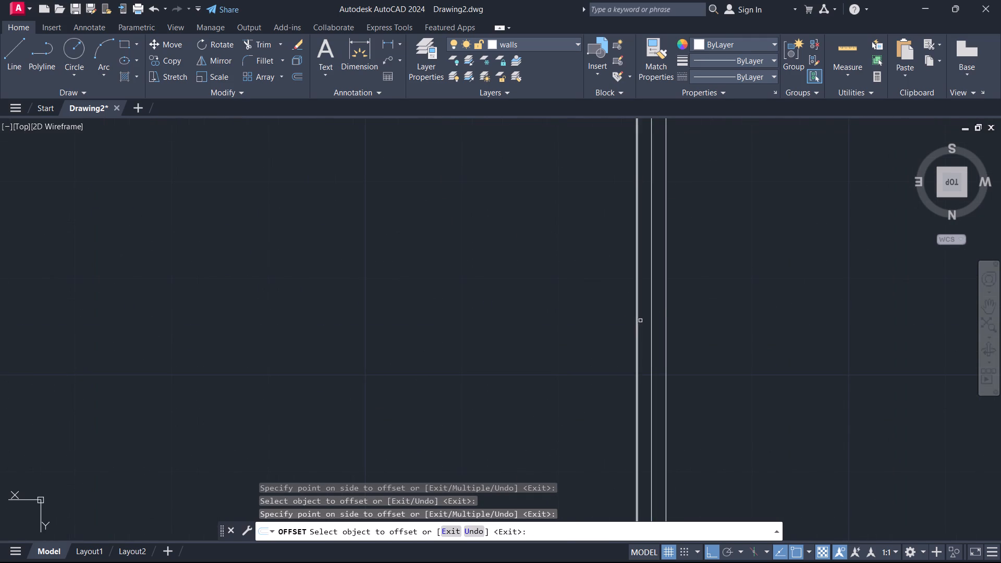
pyautogui.press('Escape')
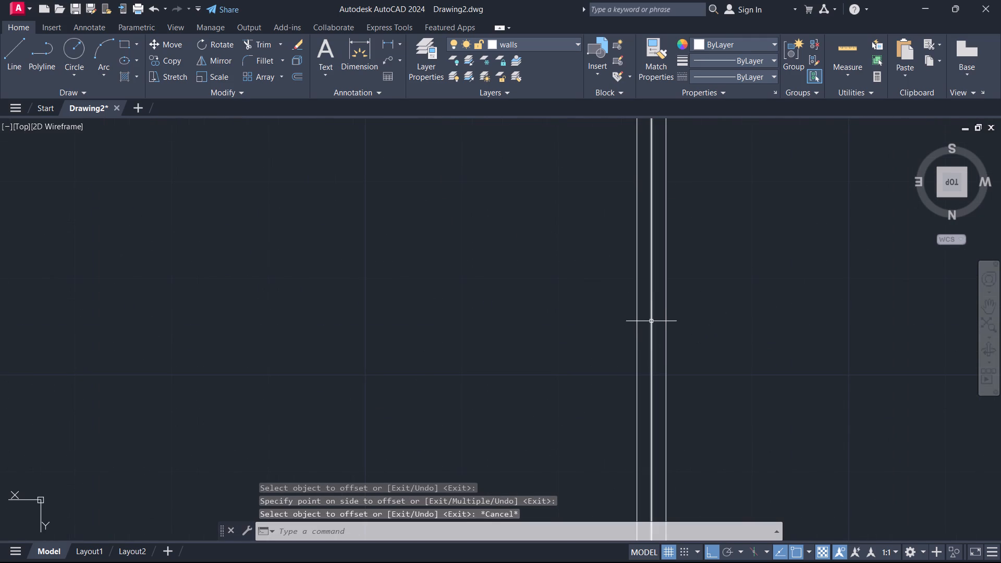
# Erase the centre line between the two new partition faces.
pyautogui.click(651, 321)
pyautogui.press('e')
pyautogui.press('Return')
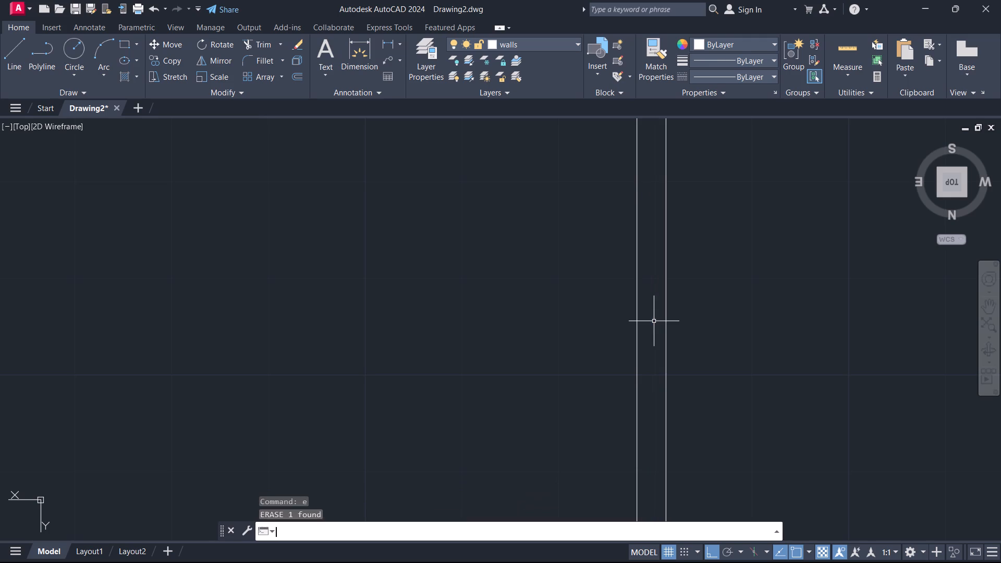
# Trim the new partition's two lines above the upper cross partition and below the lower cross partition.
pyautogui.scroll(-2, 680, 312)
pyautogui.moveTo(706, 293); pyautogui.dragTo(709, 348, button='middle')
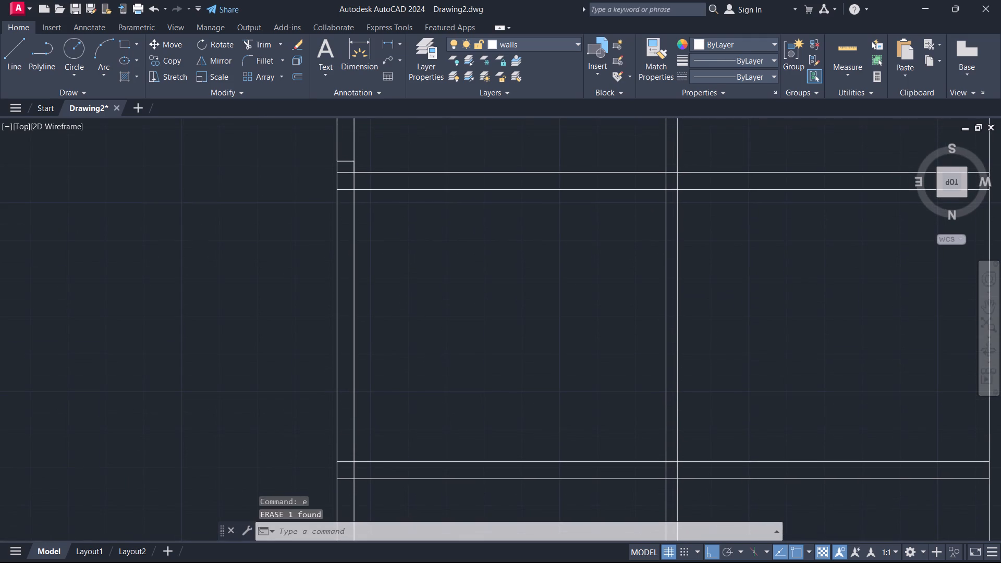
pyautogui.write('tr')
pyautogui.press('Return')
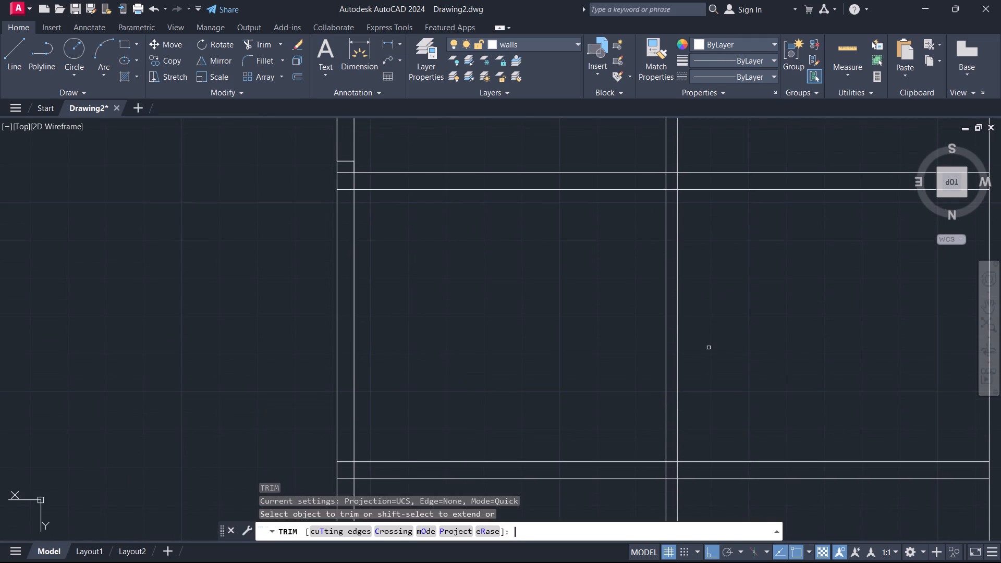
pyautogui.moveTo(704, 162); pyautogui.dragTo(632, 156)
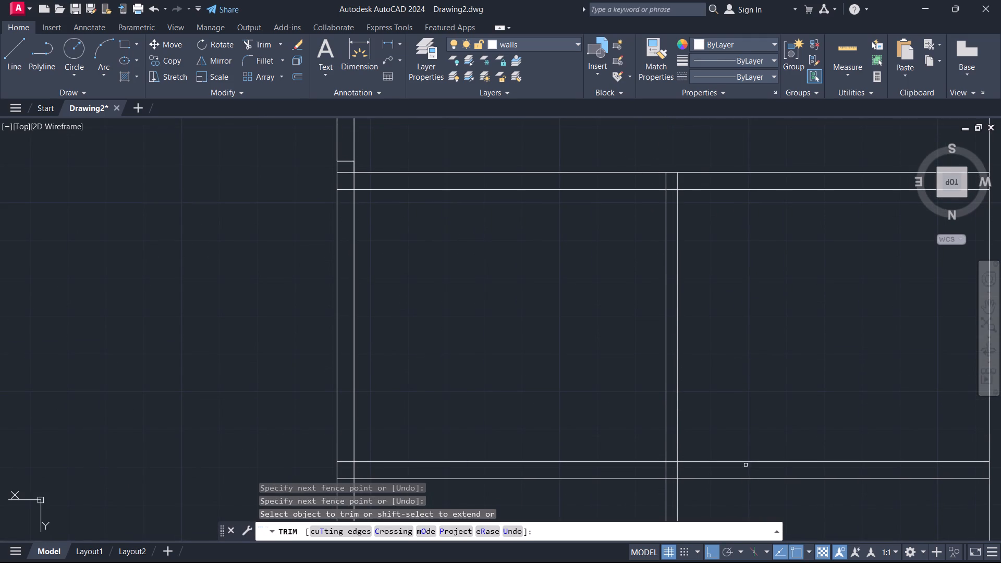
pyautogui.moveTo(722, 504); pyautogui.dragTo(626, 501)
pyautogui.press('Escape')
# Outline a 2'6" opening in the lower cross partition with lines, starting 3" from the long partition's inner face.
pyautogui.moveTo(527, 376); pyautogui.dragTo(698, 293, button='middle')
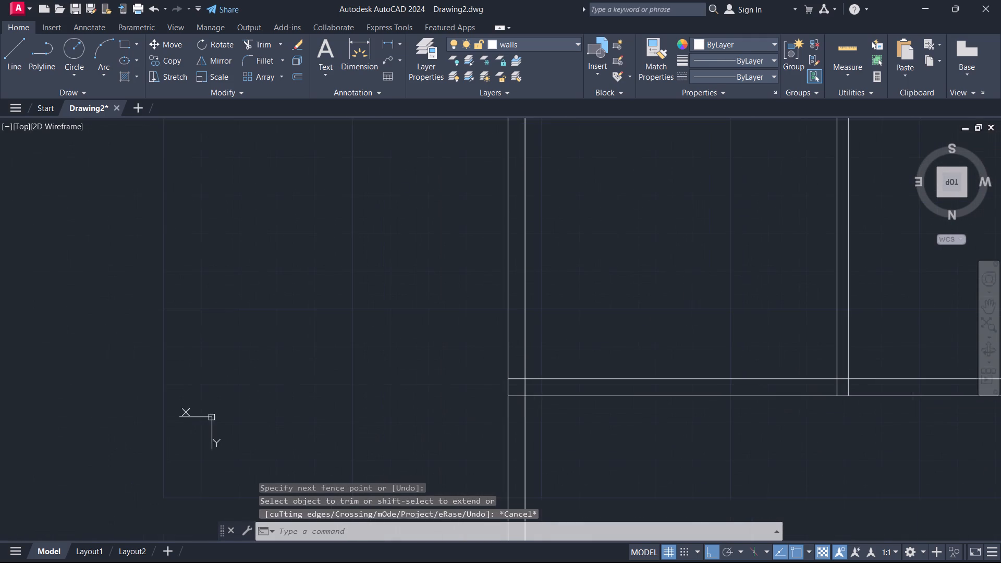
pyautogui.press('l')
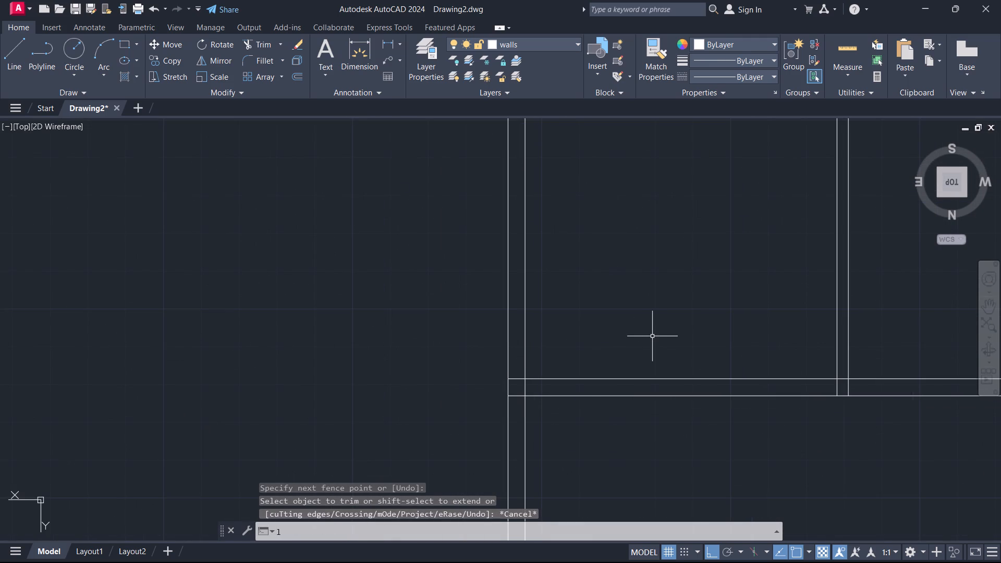
pyautogui.press('Return')
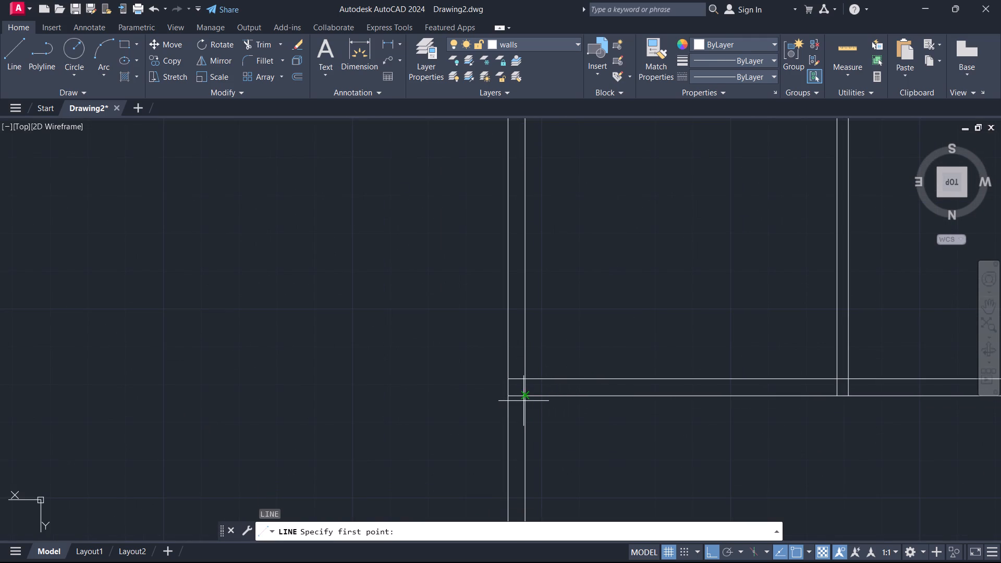
pyautogui.moveTo(523, 401); pyautogui.dragTo(532, 401)
pyautogui.press('3')
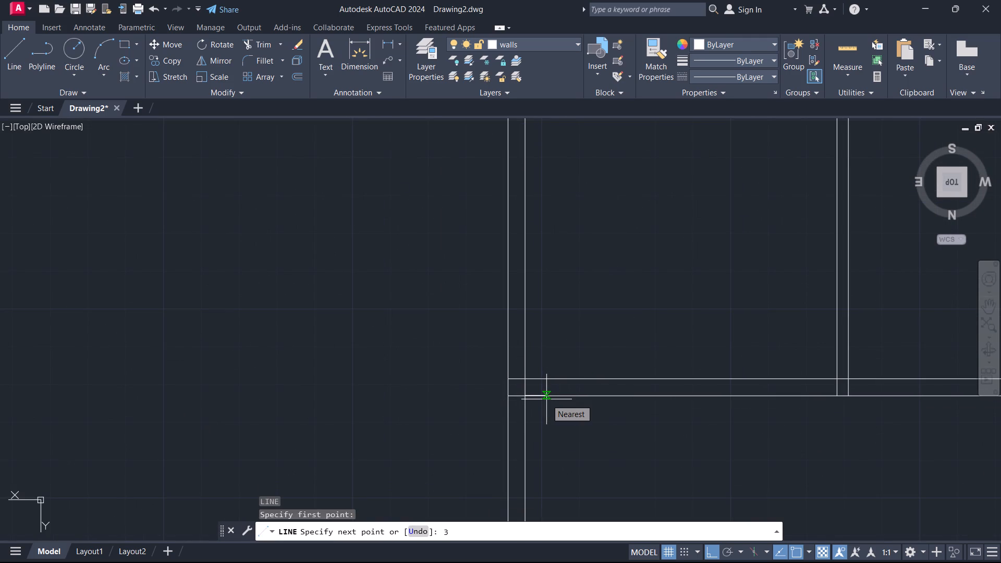
pyautogui.hotkey('shift', '"')
pyautogui.press('Return')
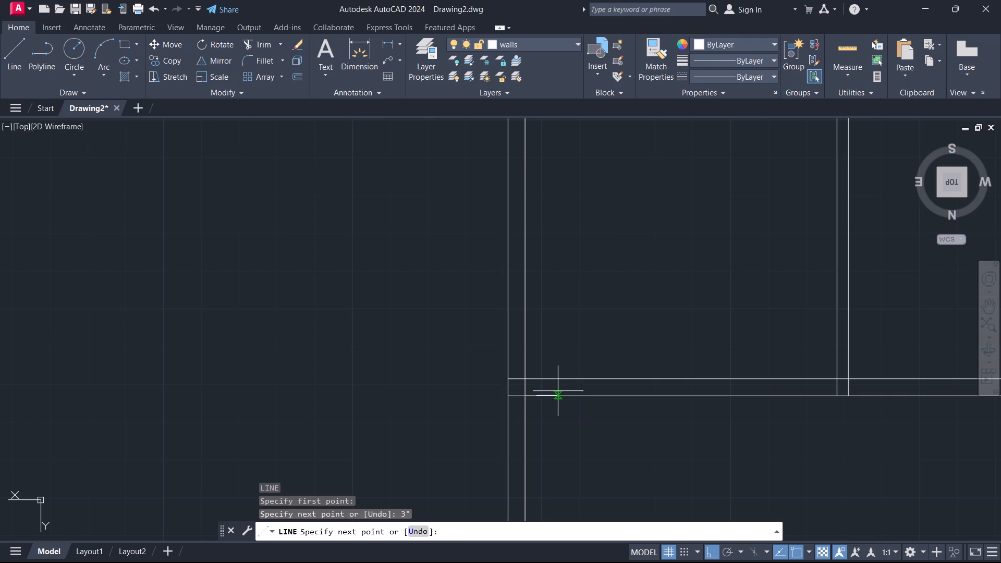
pyautogui.click(540, 376)
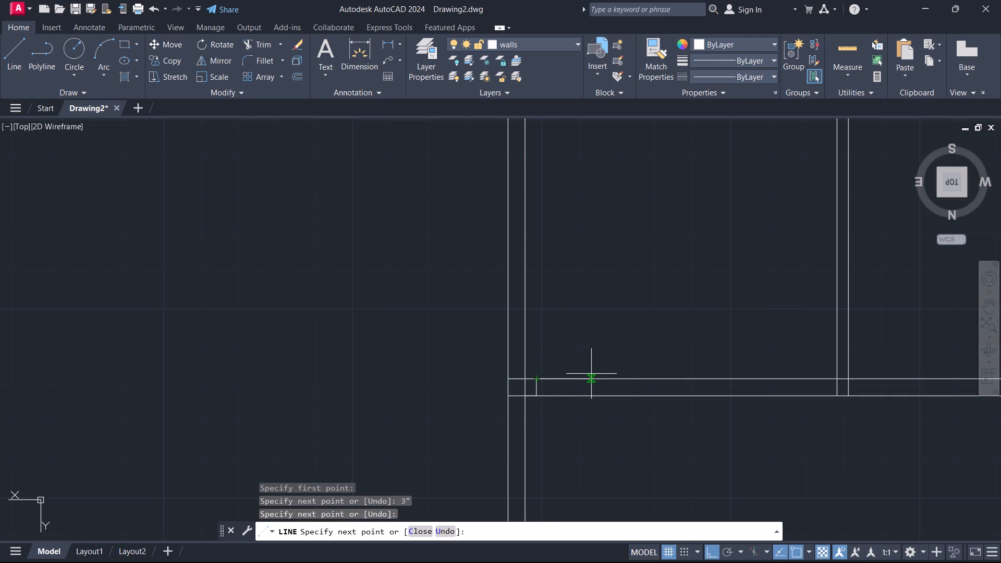
pyautogui.press('2')
pyautogui.write("'6")
pyautogui.hotkey('shift', '"')
pyautogui.press('Return')
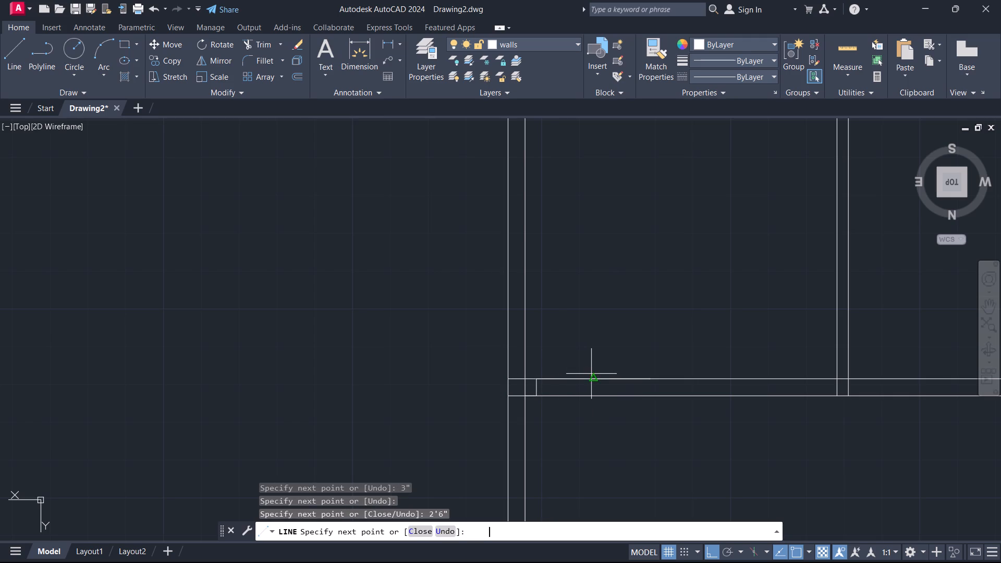
pyautogui.click(649, 398)
pyautogui.press('Escape')
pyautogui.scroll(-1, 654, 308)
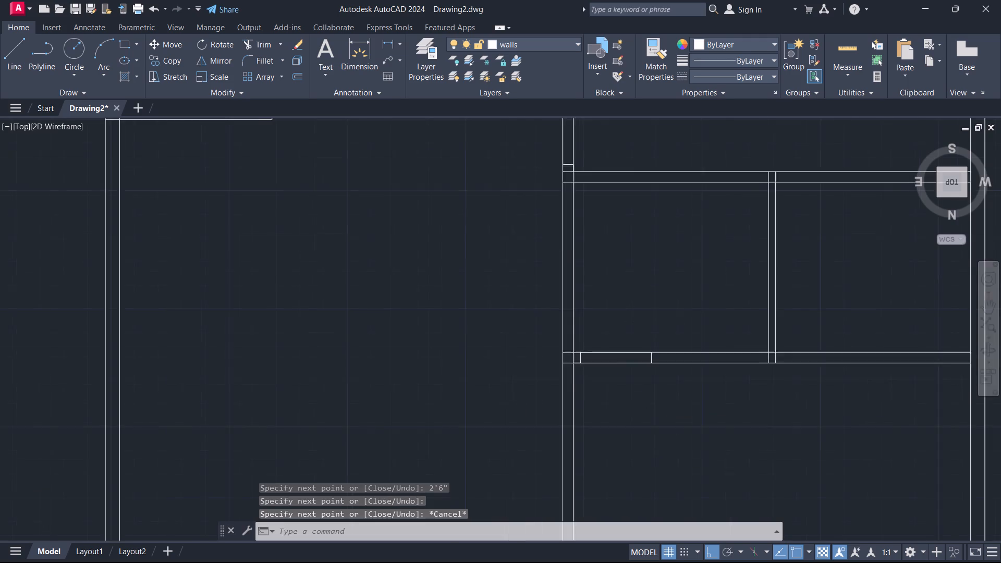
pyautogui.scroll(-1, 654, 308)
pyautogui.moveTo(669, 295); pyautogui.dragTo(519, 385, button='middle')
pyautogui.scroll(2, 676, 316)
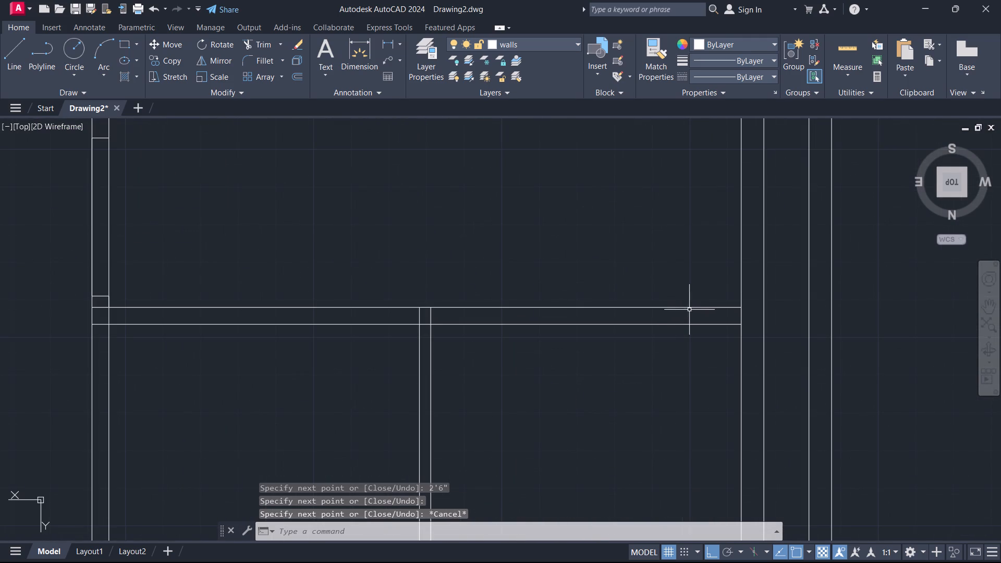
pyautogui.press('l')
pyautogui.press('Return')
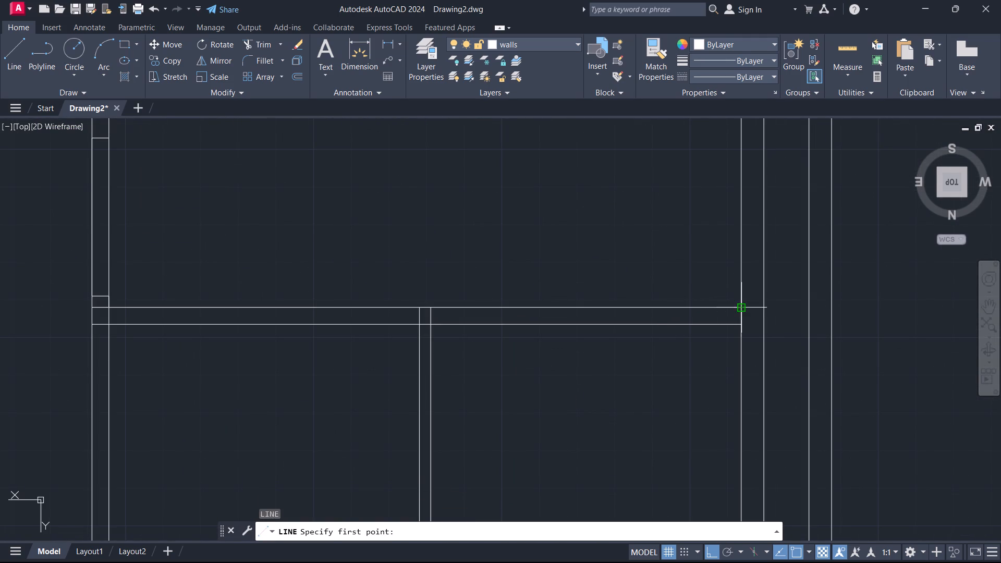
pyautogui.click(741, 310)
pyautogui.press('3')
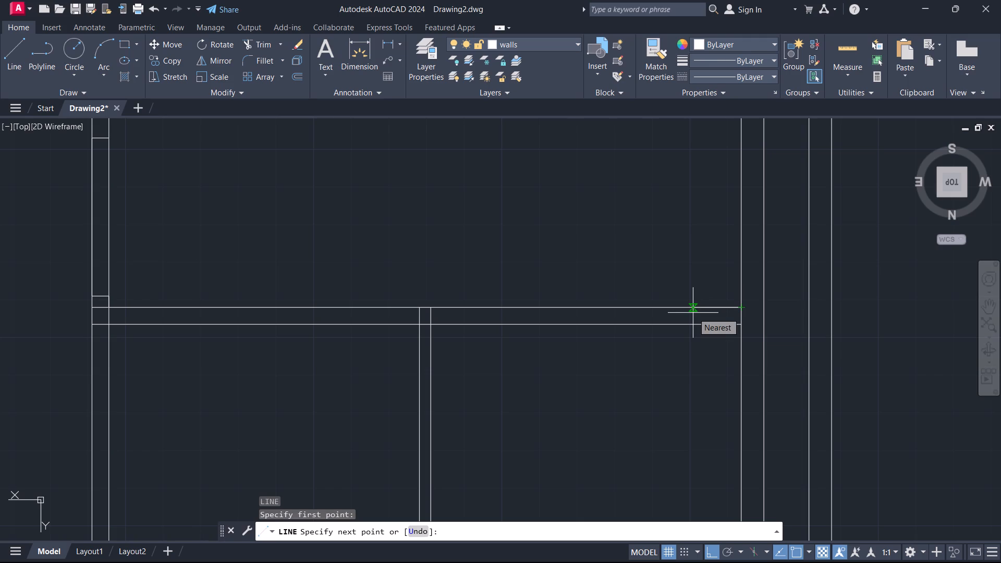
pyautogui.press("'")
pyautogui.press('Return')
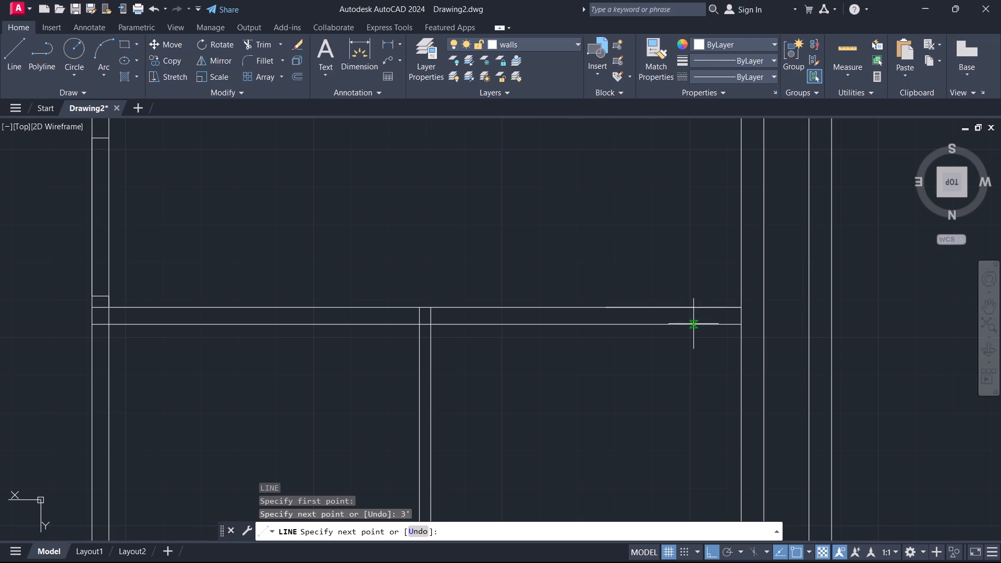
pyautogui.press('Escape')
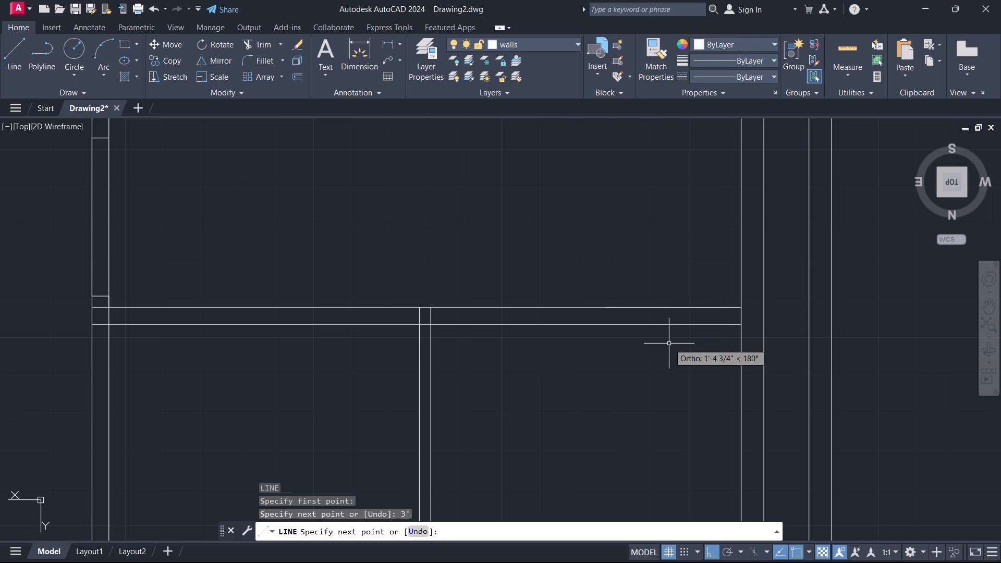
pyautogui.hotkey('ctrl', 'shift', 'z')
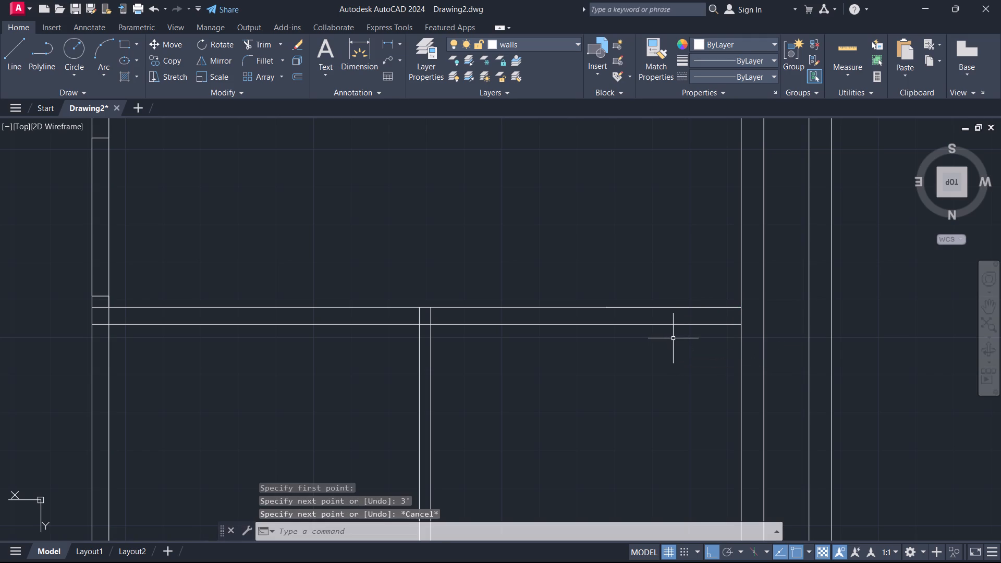
# Outline a 2'6" opening in the upper cross partition with lines, starting 3" from the outer wall's inner face.
pyautogui.press('l')
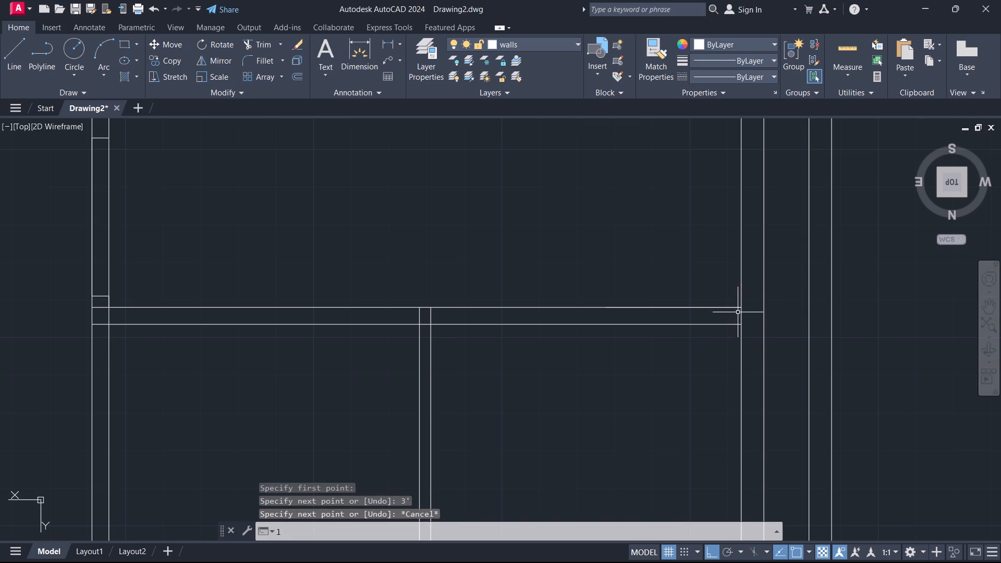
pyautogui.press('Return')
pyautogui.click(737, 306)
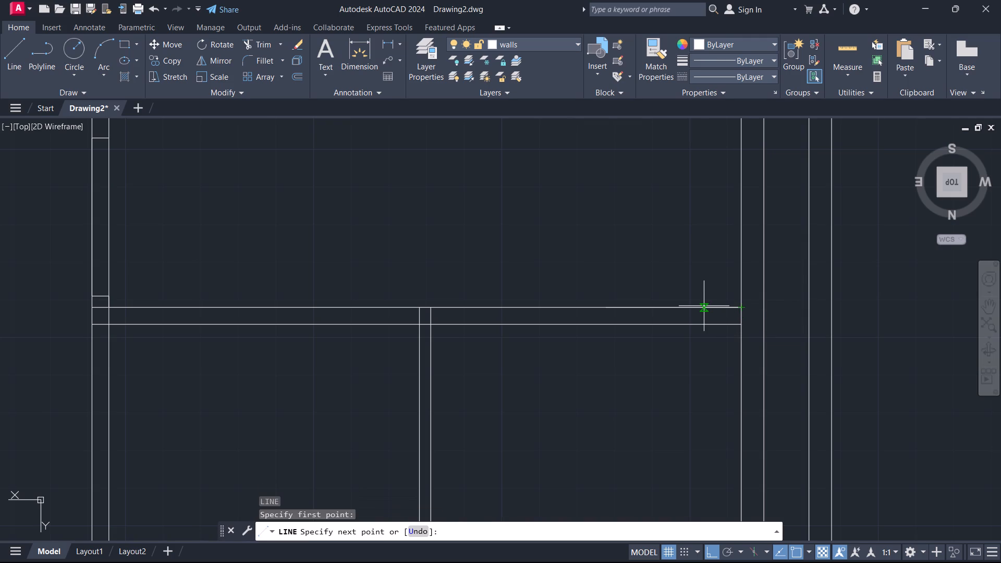
pyautogui.press('3')
pyautogui.hotkey('shift', '"')
pyautogui.press('Return')
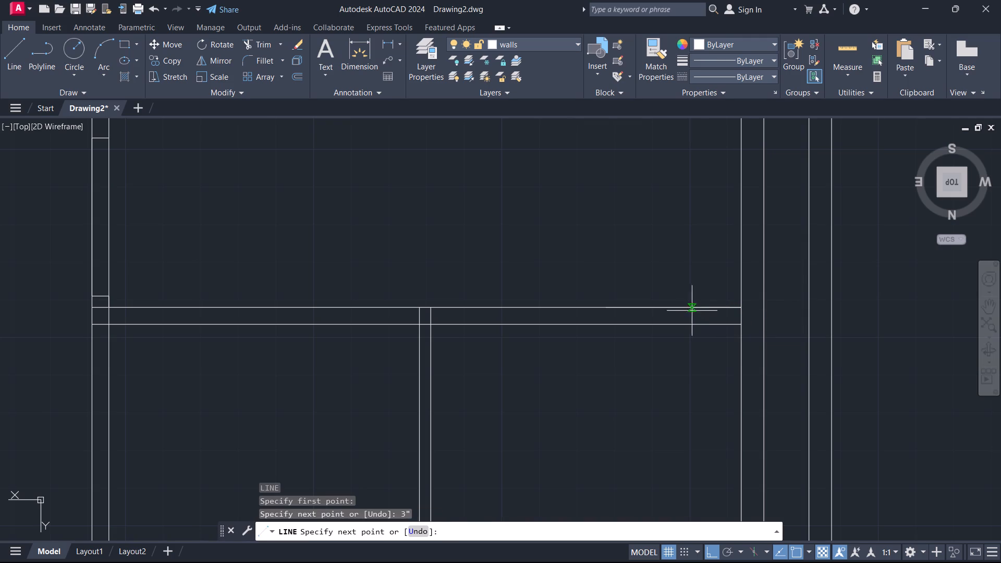
pyautogui.click(731, 324)
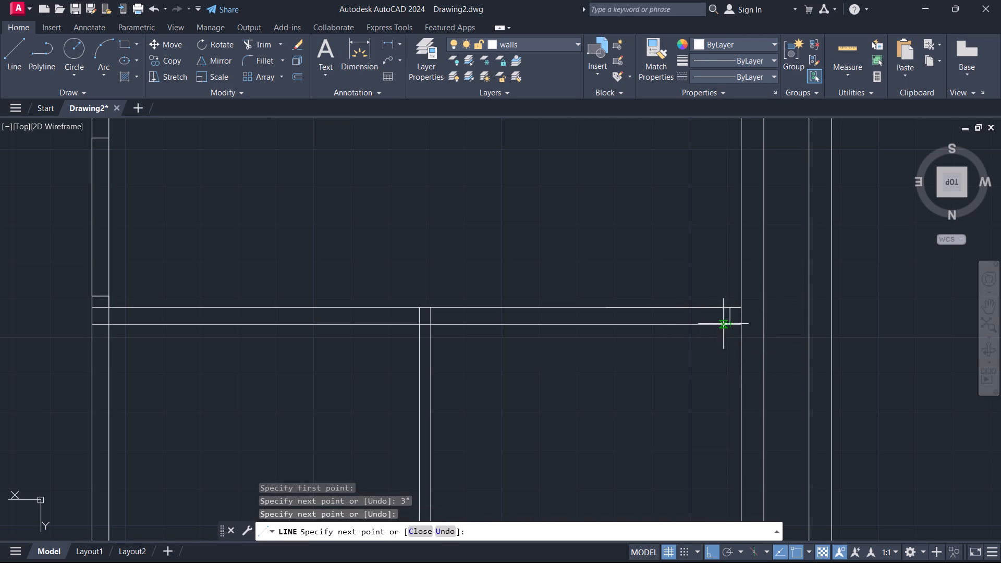
pyautogui.press('2')
pyautogui.write("'6")
pyautogui.hotkey('shift', '"')
pyautogui.press('Return')
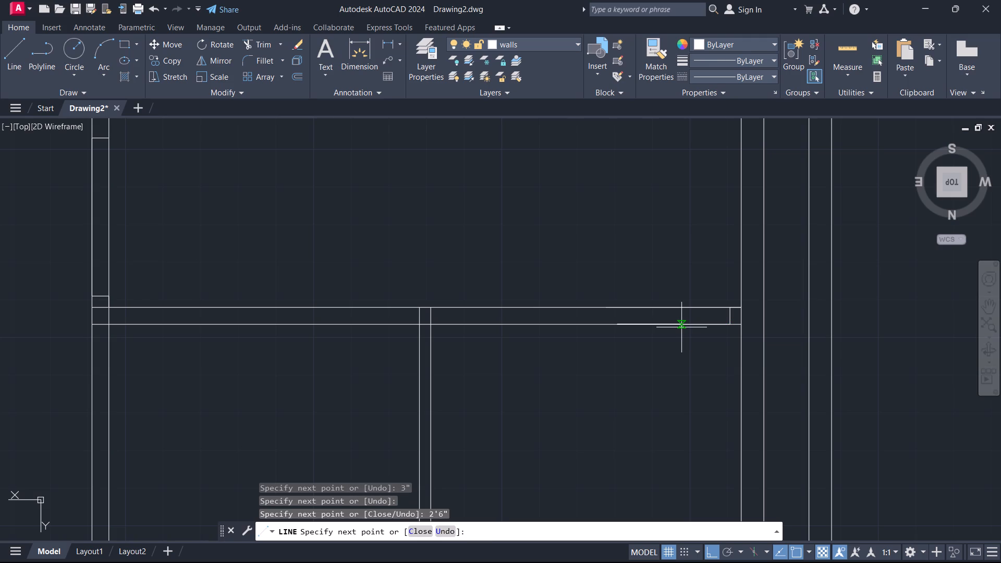
pyautogui.click(618, 305)
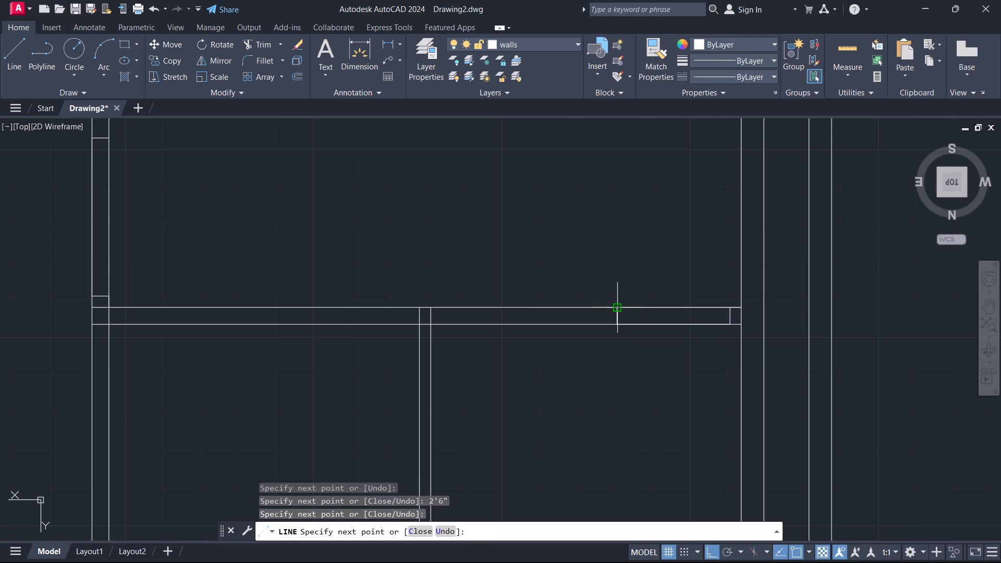
pyautogui.press('Escape')
# Examine the floor plan's rooms and marked openings, and the small partitioned room between the two staircases.
pyautogui.scroll(-1, 646, 260)
pyautogui.scroll(-1, 642, 374)
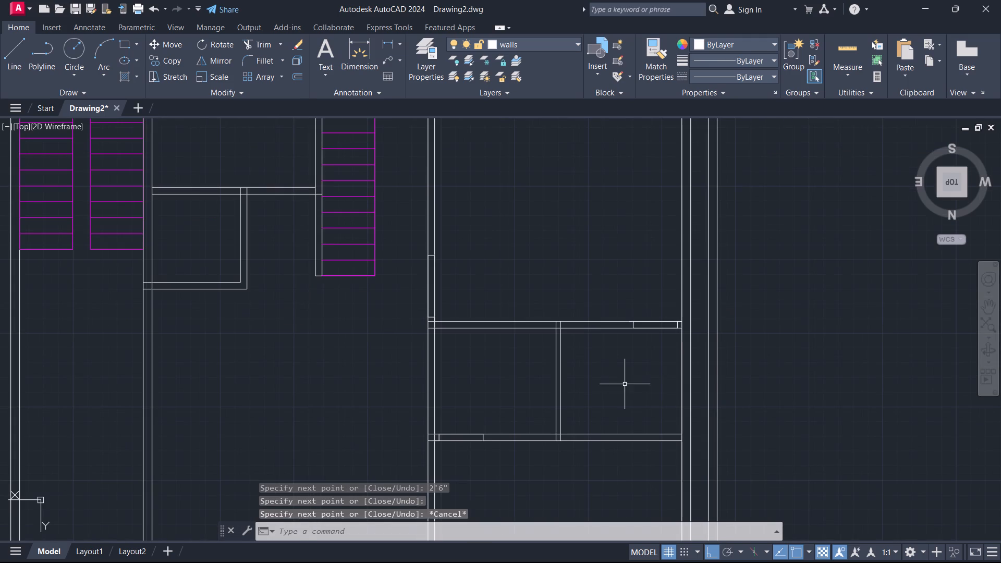
pyautogui.moveTo(642, 384); pyautogui.dragTo(722, 332, button='middle')
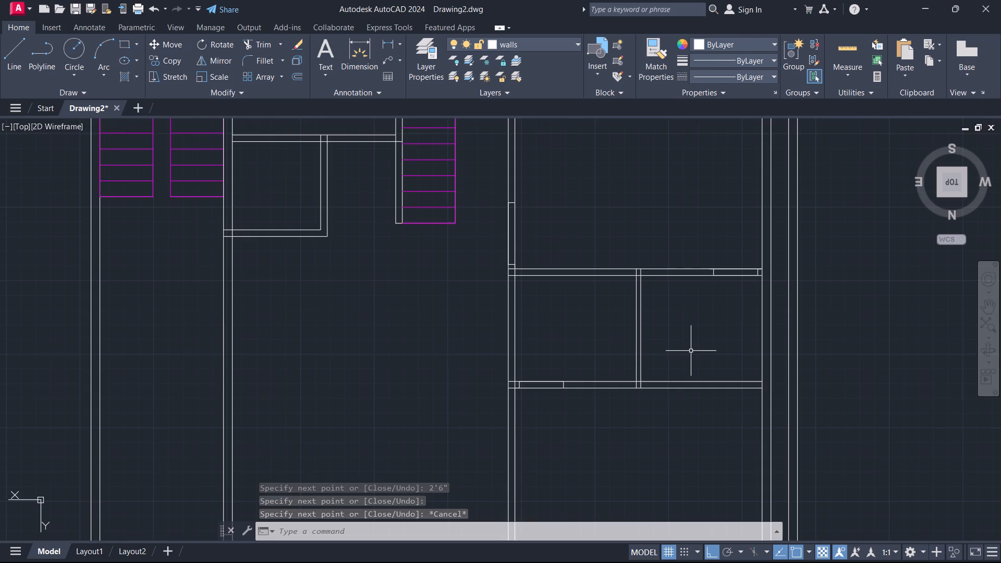
pyautogui.scroll(-1, 691, 351)
pyautogui.moveTo(648, 442); pyautogui.dragTo(645, 364, button='middle')
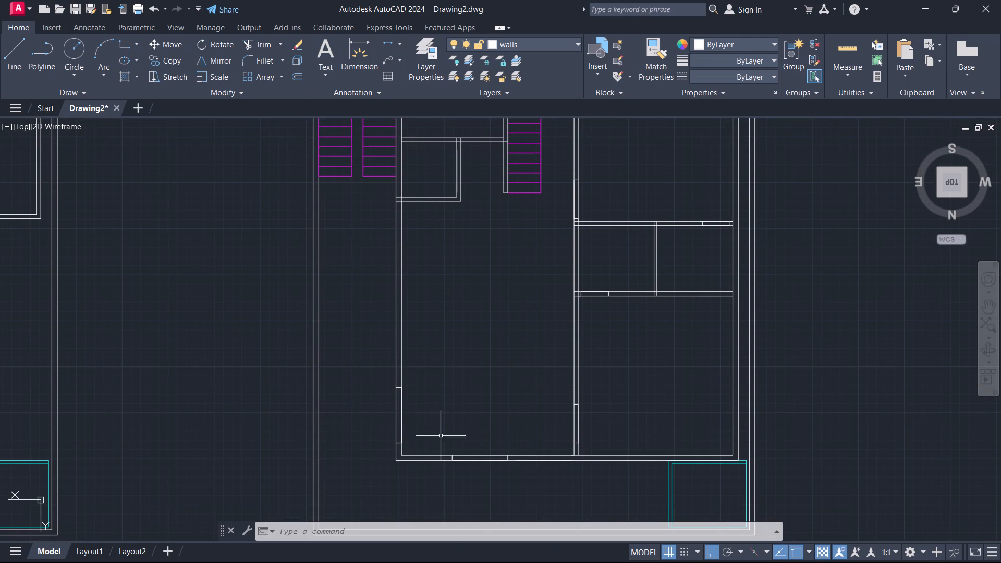
pyautogui.moveTo(602, 353); pyautogui.dragTo(606, 411, button='middle')
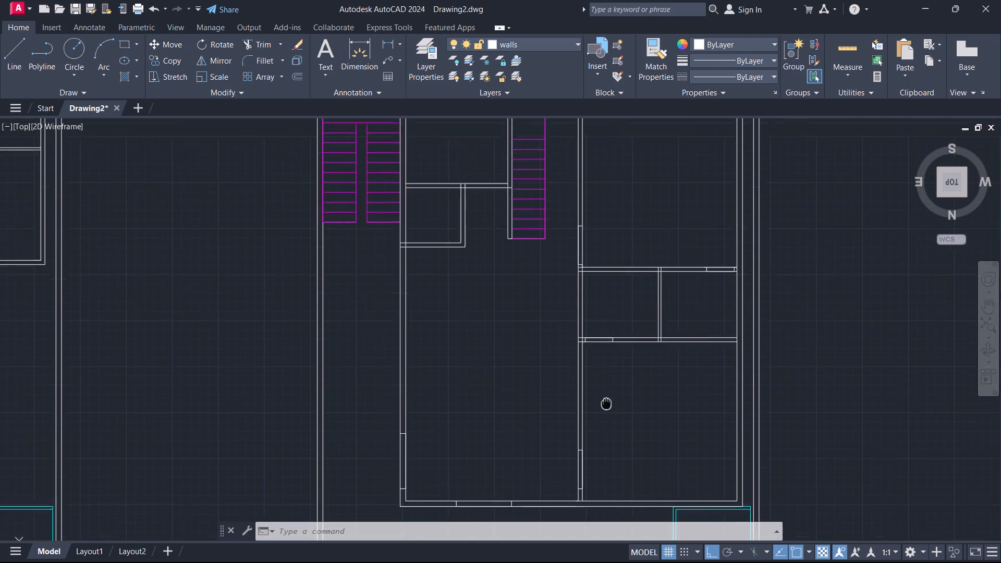
pyautogui.moveTo(606, 411); pyautogui.dragTo(614, 506, button='middle')
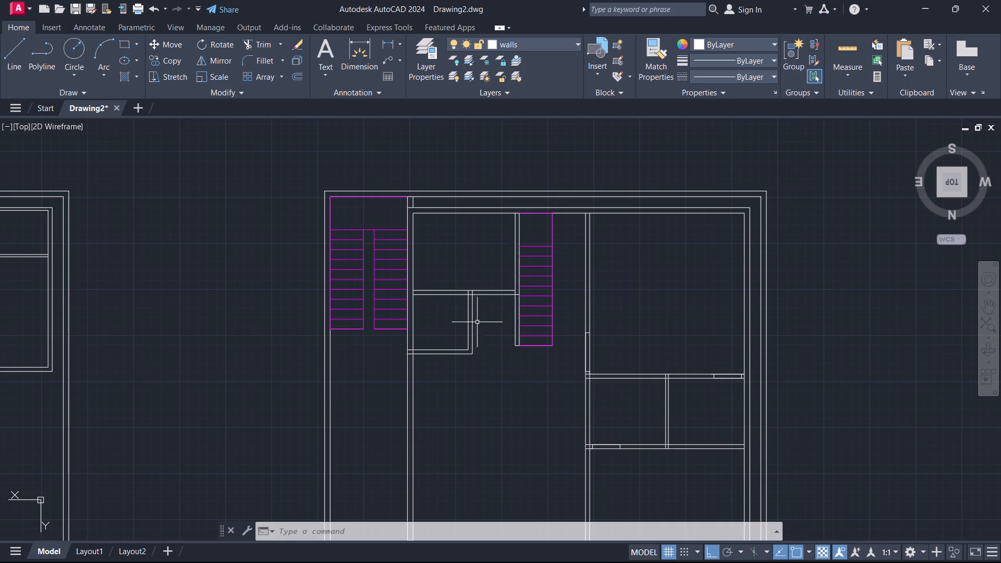
pyautogui.scroll(2, 483, 300)
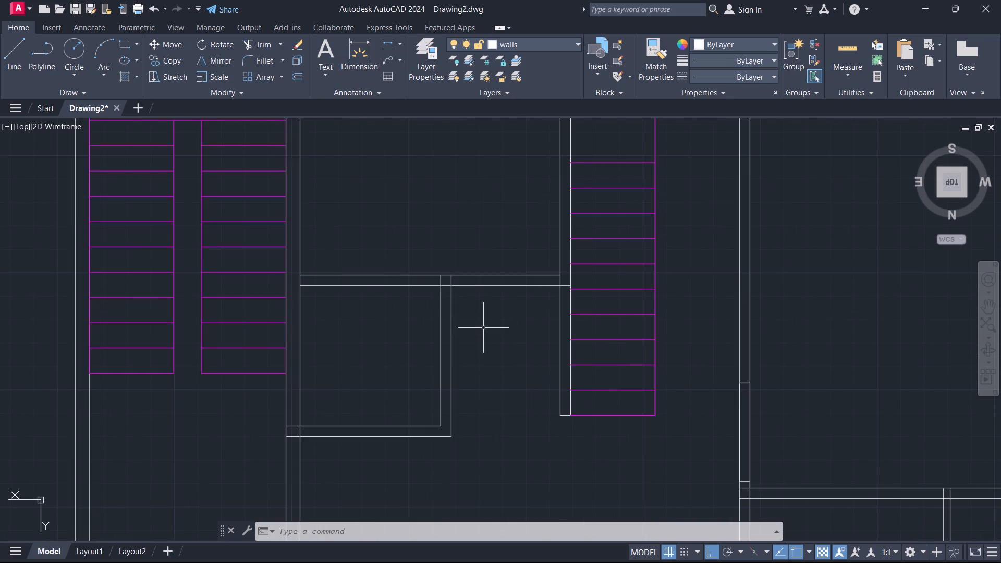
pyautogui.scroll(-1, 484, 330)
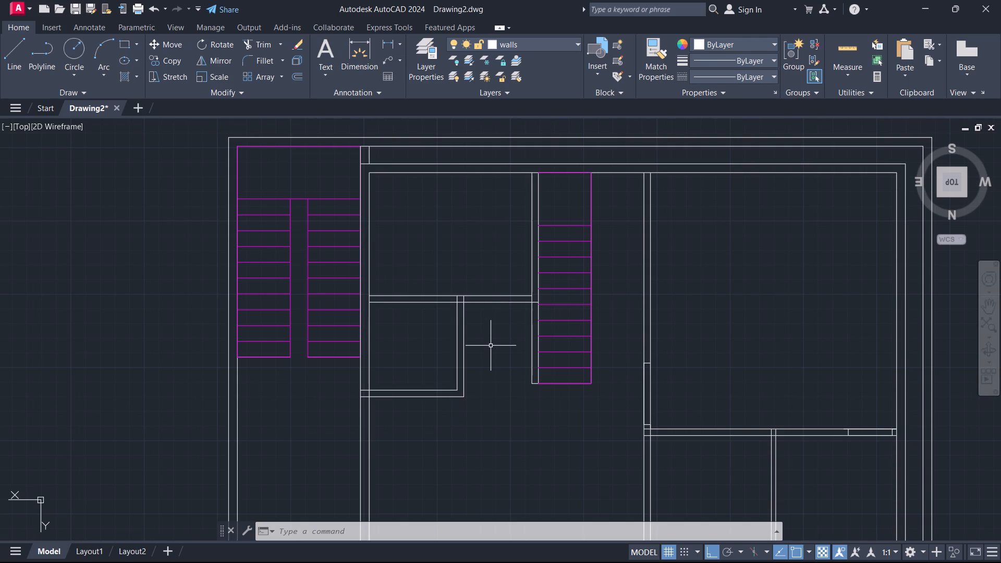
pyautogui.scroll(-1, 504, 407)
pyautogui.moveTo(508, 430); pyautogui.dragTo(532, 322, button='middle')
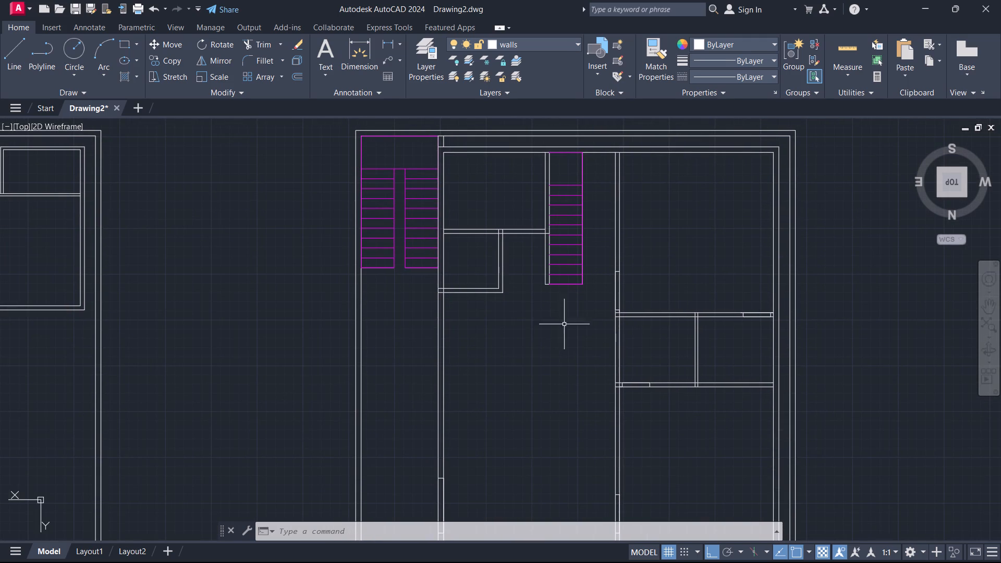
pyautogui.scroll(-1, 552, 328)
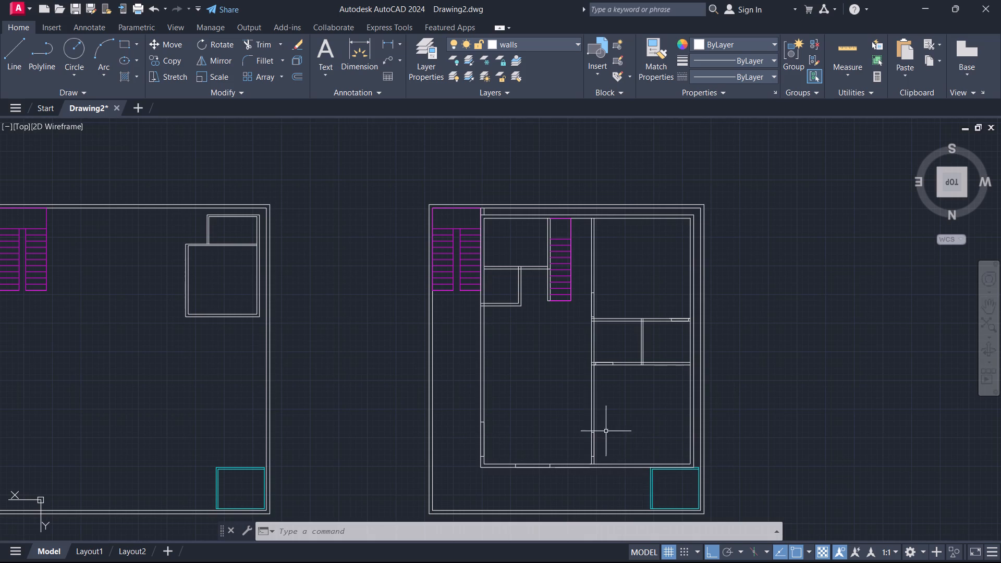
pyautogui.moveTo(637, 407); pyautogui.dragTo(657, 495, button='middle')
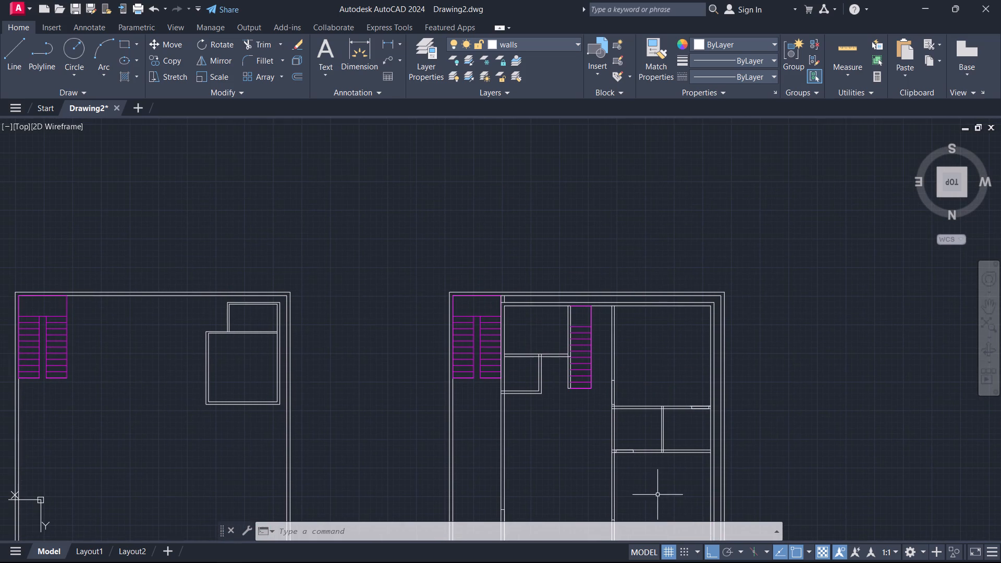
pyautogui.scroll(2, 535, 359)
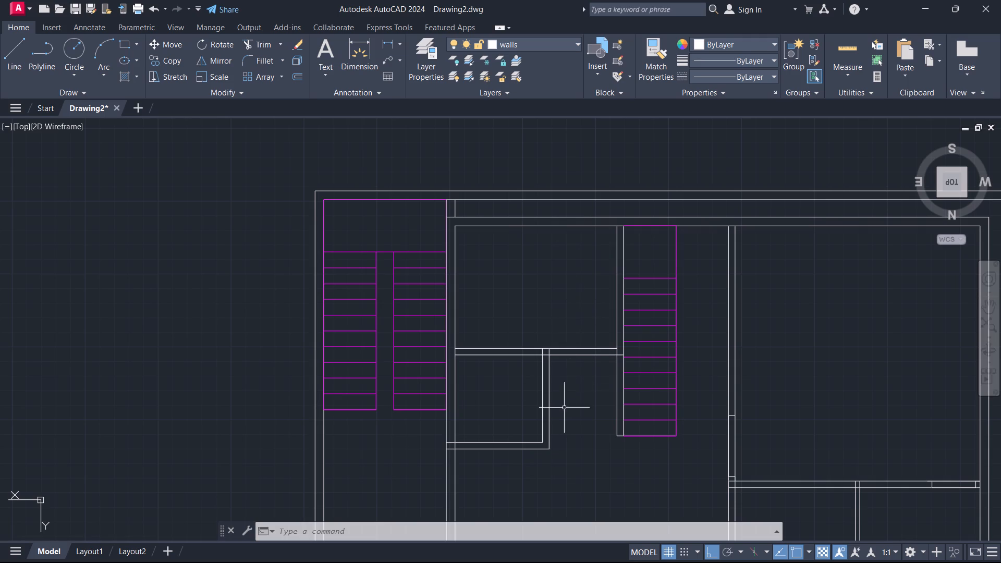
pyautogui.scroll(1, 545, 451)
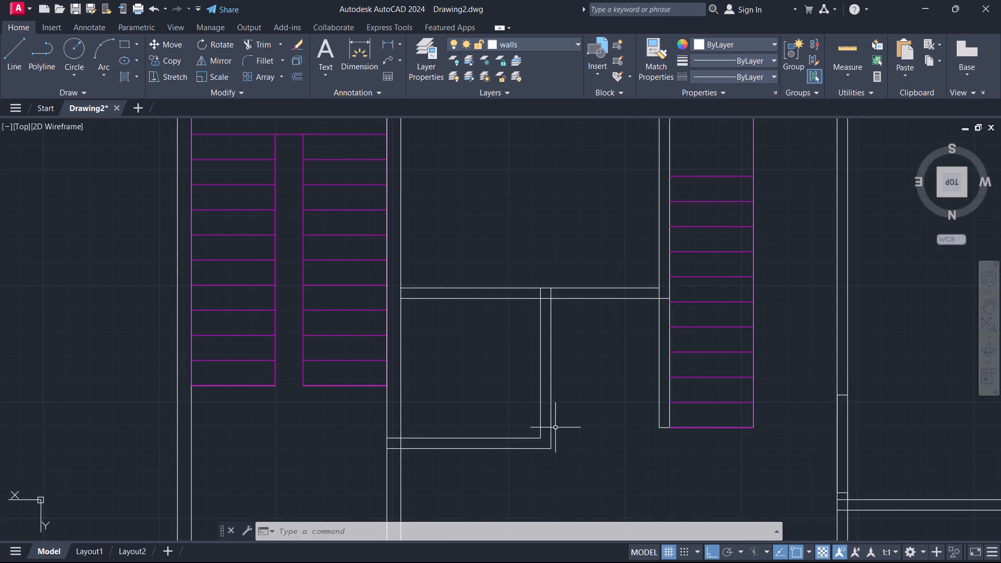
pyautogui.scroll(2, 555, 427)
pyautogui.scroll(-1, 576, 390)
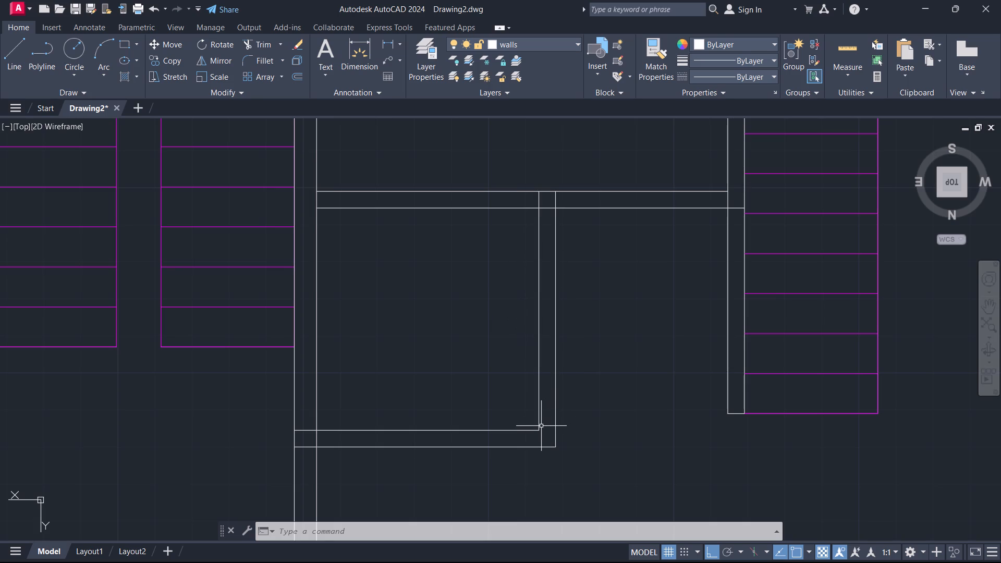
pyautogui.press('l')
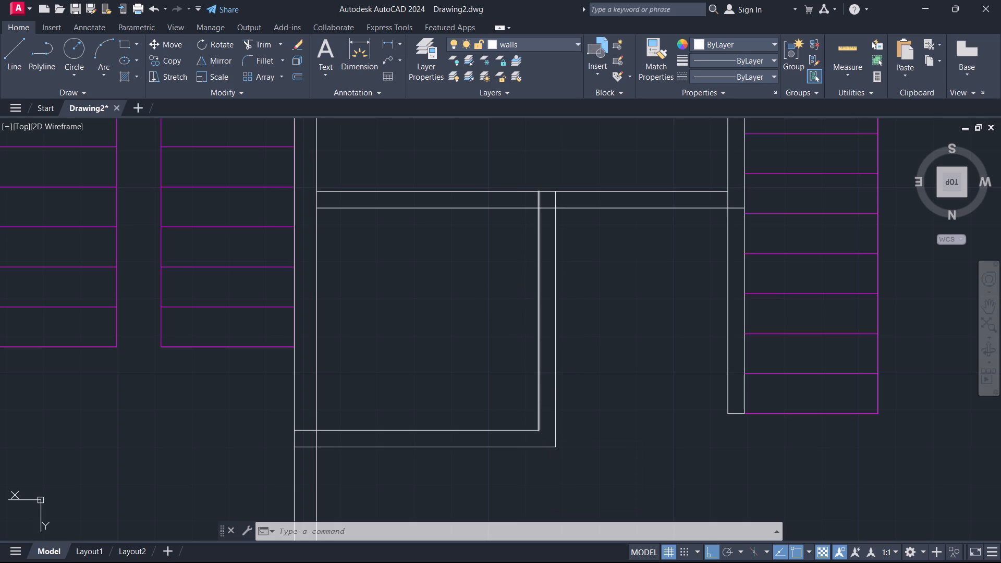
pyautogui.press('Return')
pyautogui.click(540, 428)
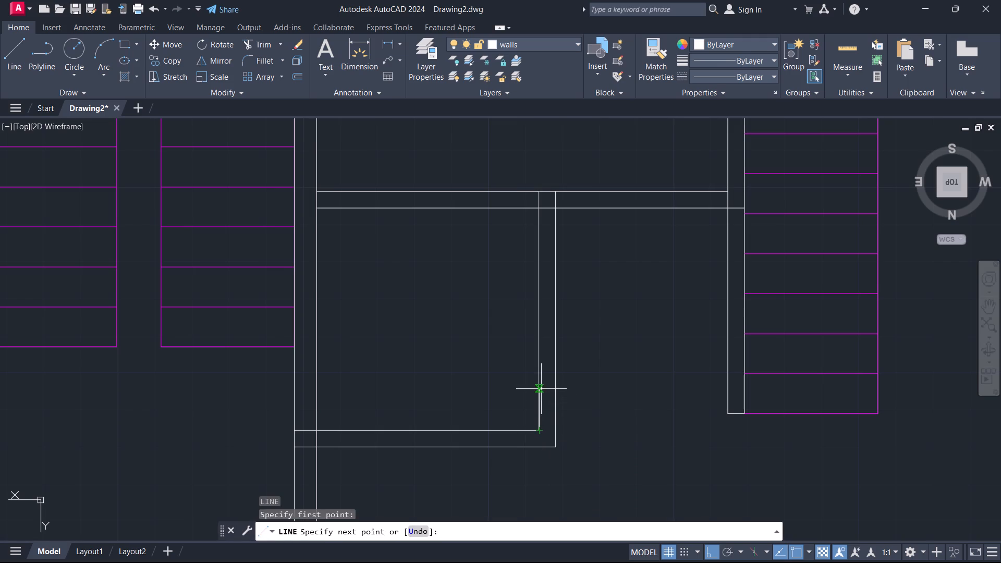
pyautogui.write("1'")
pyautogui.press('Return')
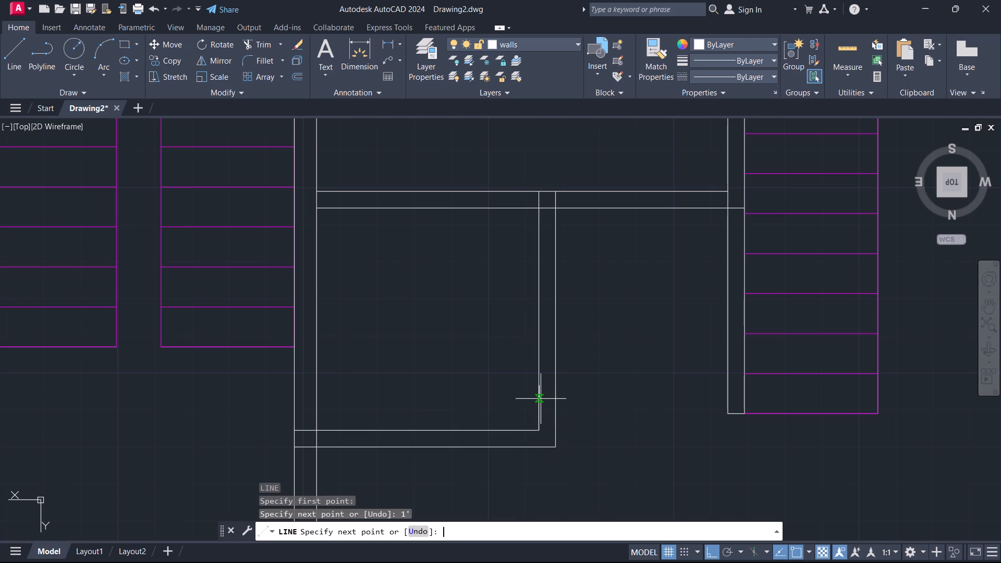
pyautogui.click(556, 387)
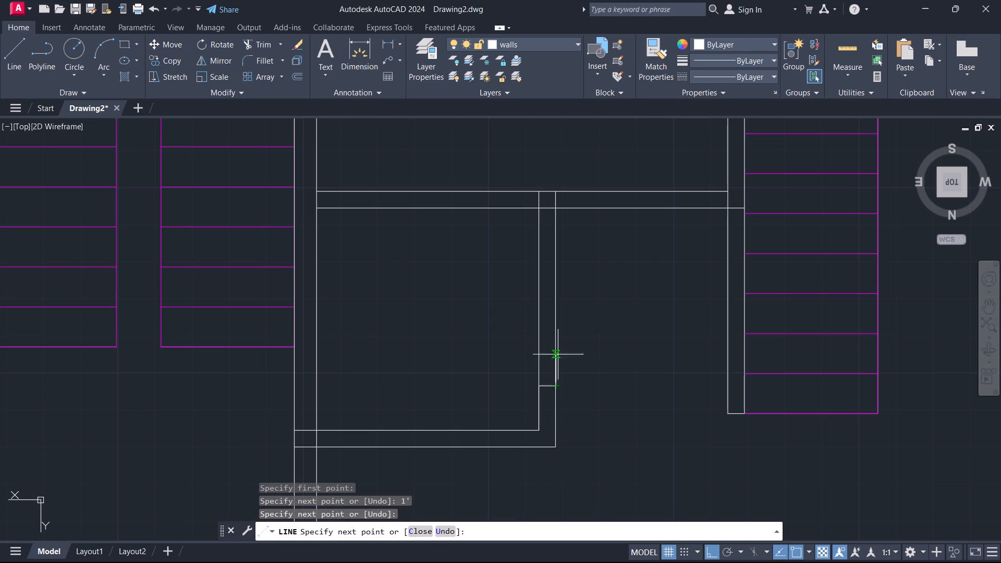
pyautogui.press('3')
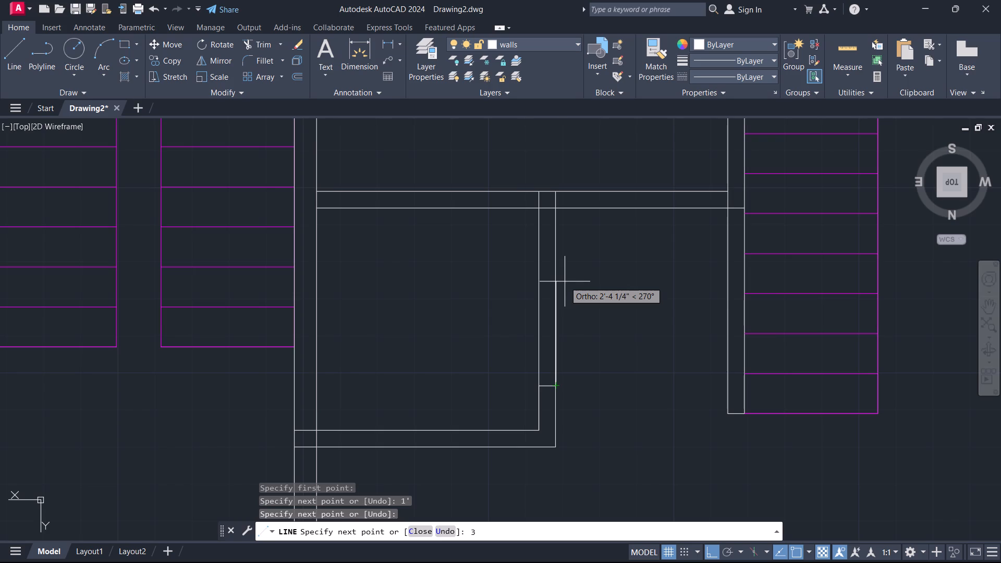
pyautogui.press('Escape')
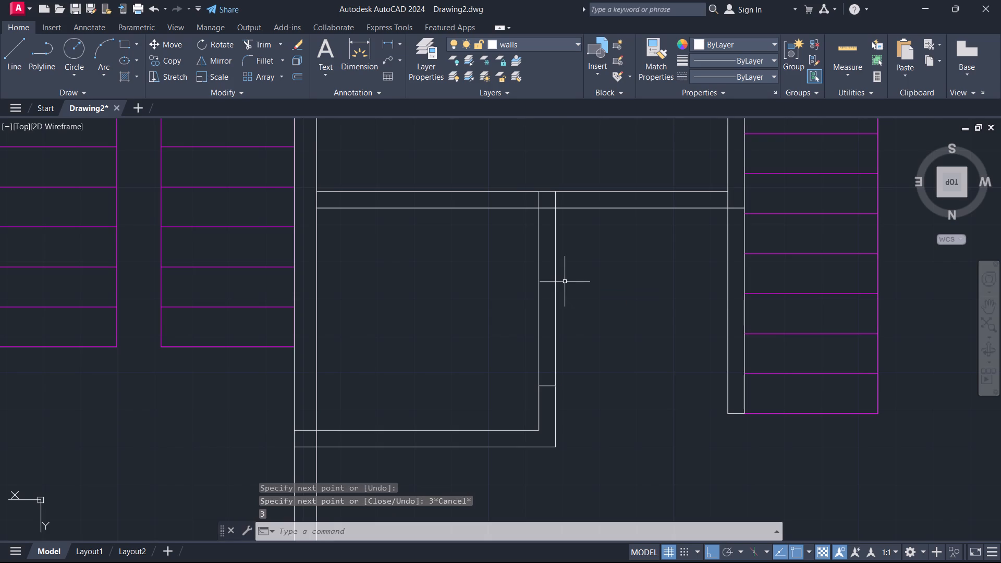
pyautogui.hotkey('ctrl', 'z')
# Outline a 3' opening in the small room's partition with lines, starting 1' from its lower inner corner.
pyautogui.press('l')
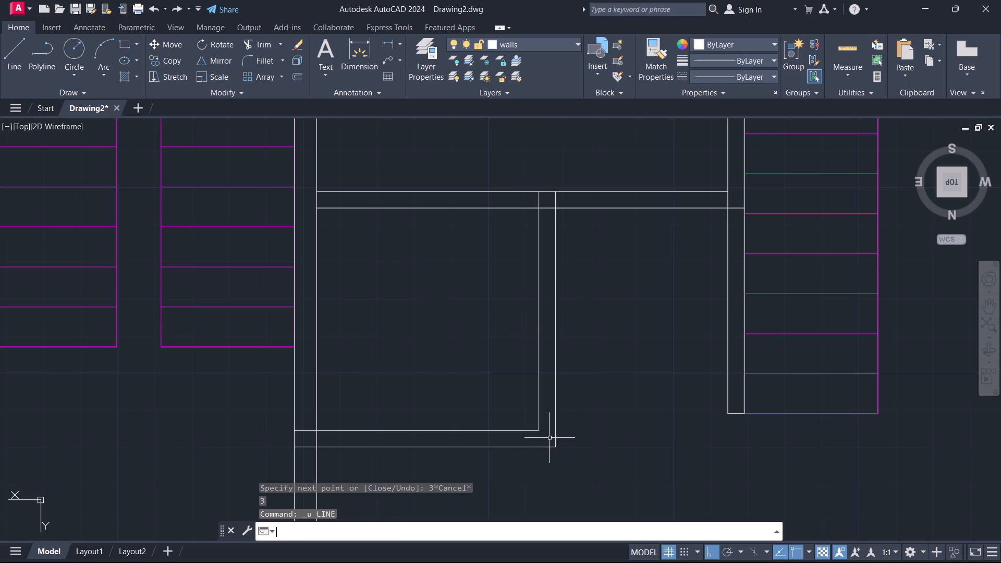
pyautogui.press('Return')
pyautogui.click(538, 432)
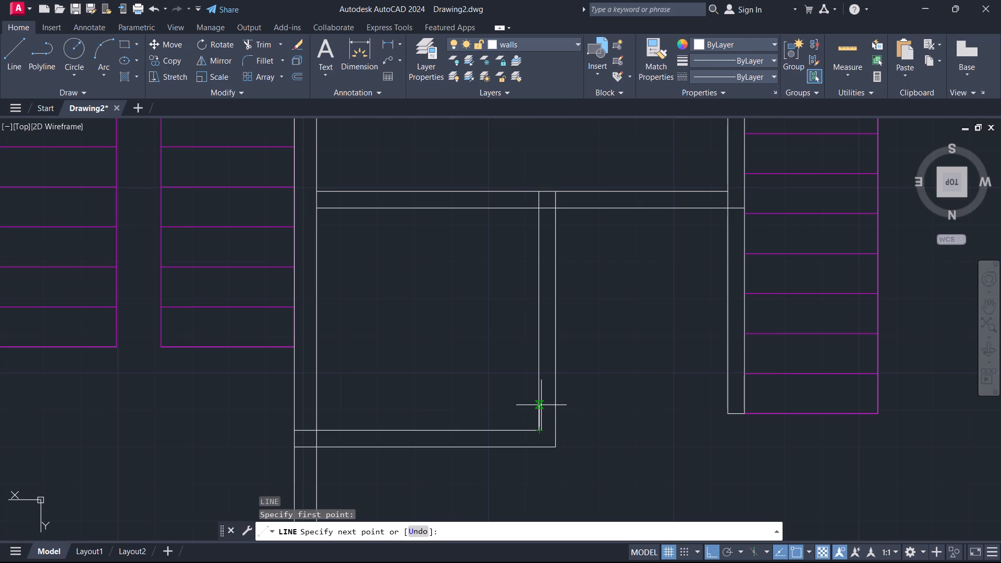
pyautogui.press('1')
pyautogui.press("'")
pyautogui.press('Return')
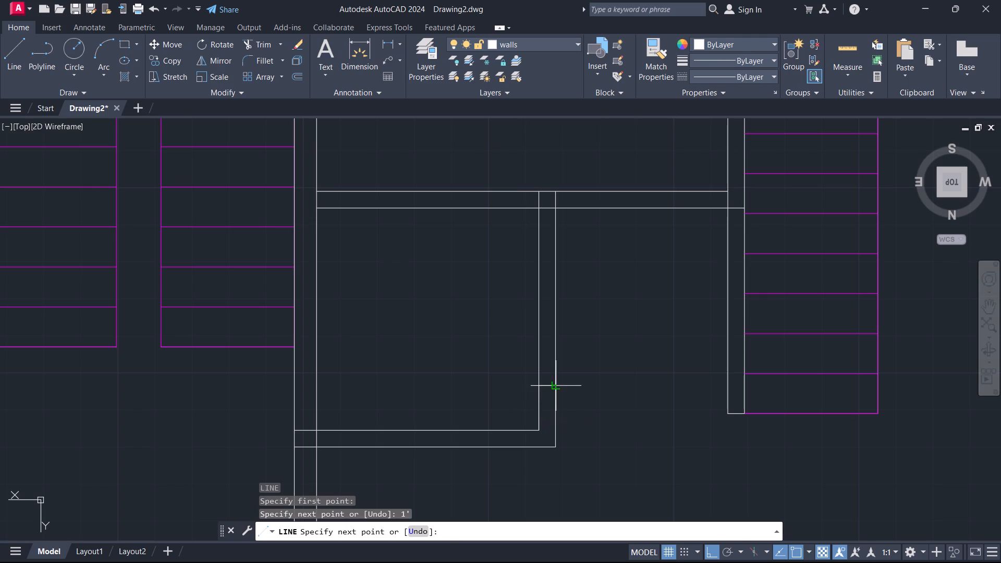
pyautogui.click(559, 385)
pyautogui.write("3'")
pyautogui.press('Return')
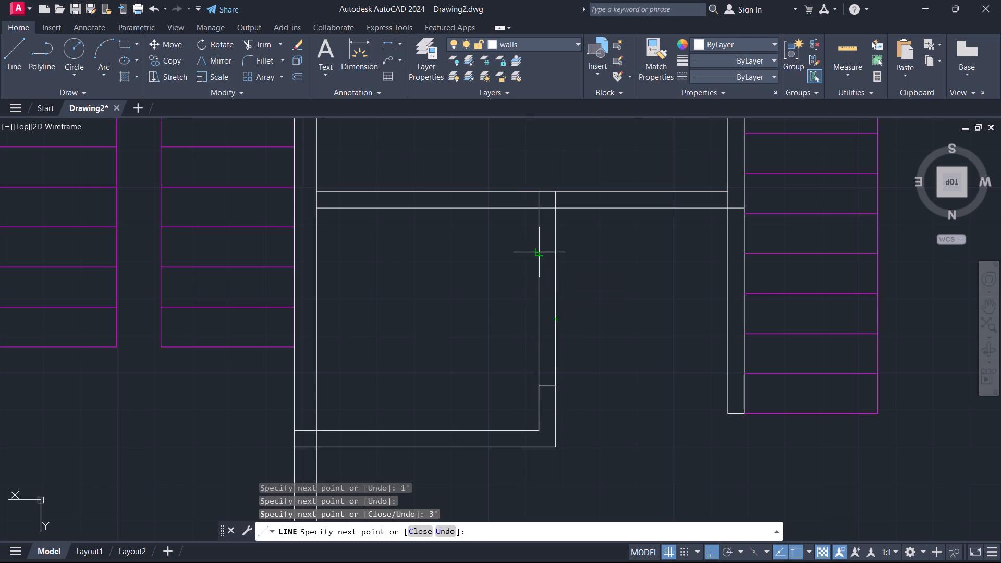
pyautogui.click(535, 254)
pyautogui.press('Escape')
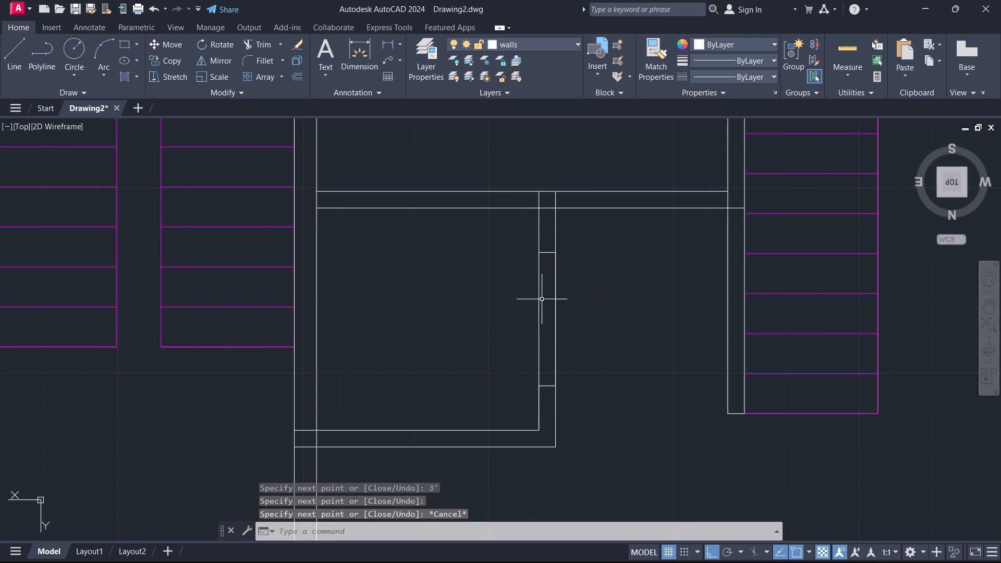
# Outline a 3' opening in the upper wall of the room between the staircases, starting 1' from the partition beside the single-flight staircase.
pyautogui.scroll(-2, 589, 274)
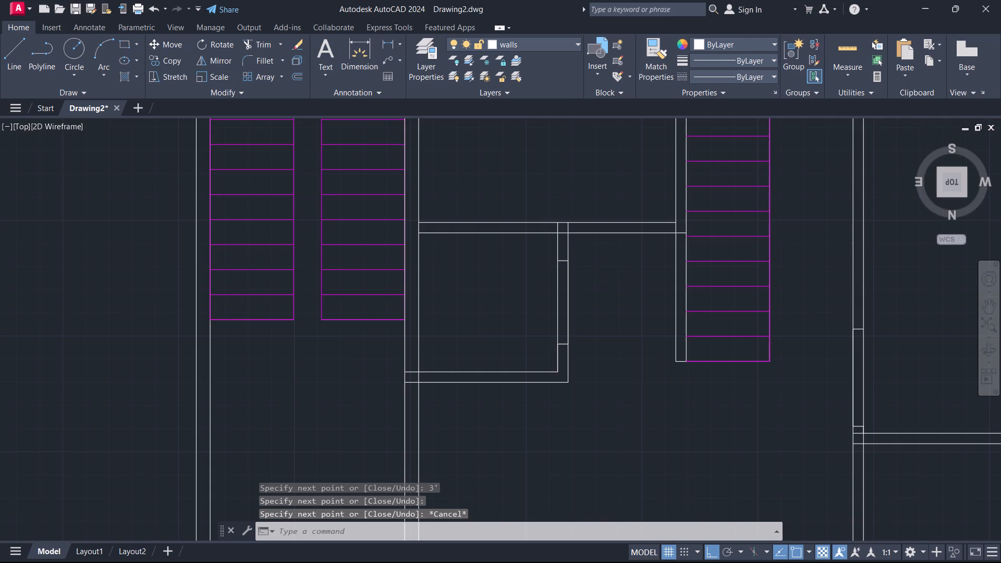
pyautogui.moveTo(603, 283); pyautogui.dragTo(600, 417, button='middle')
pyautogui.scroll(2, 611, 257)
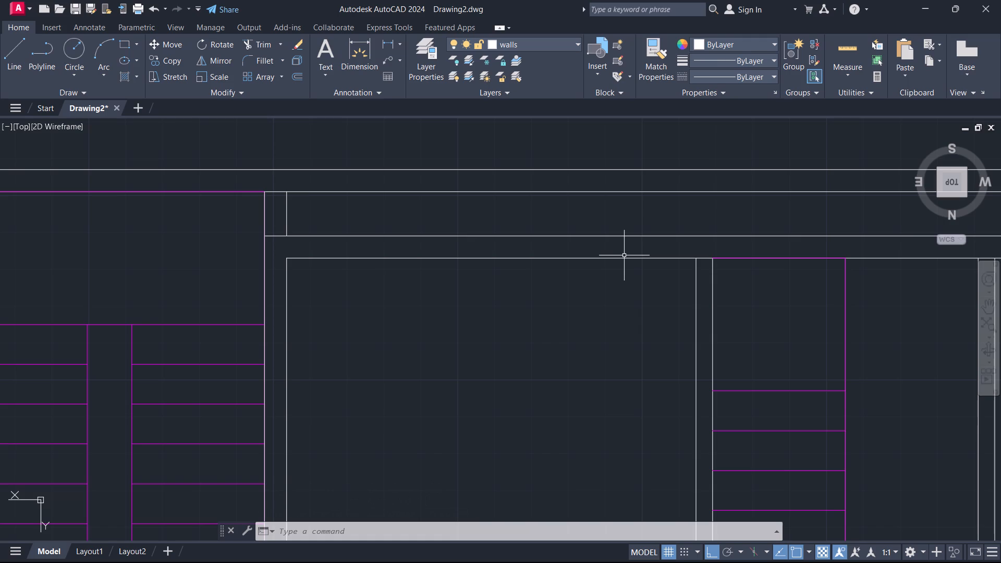
pyautogui.press('l')
pyautogui.press('Return')
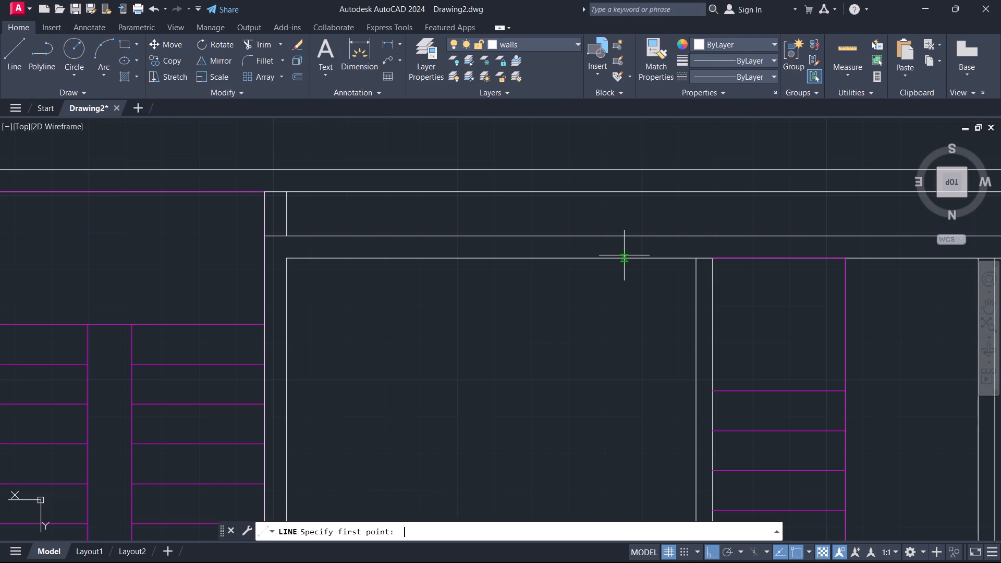
pyautogui.click(694, 260)
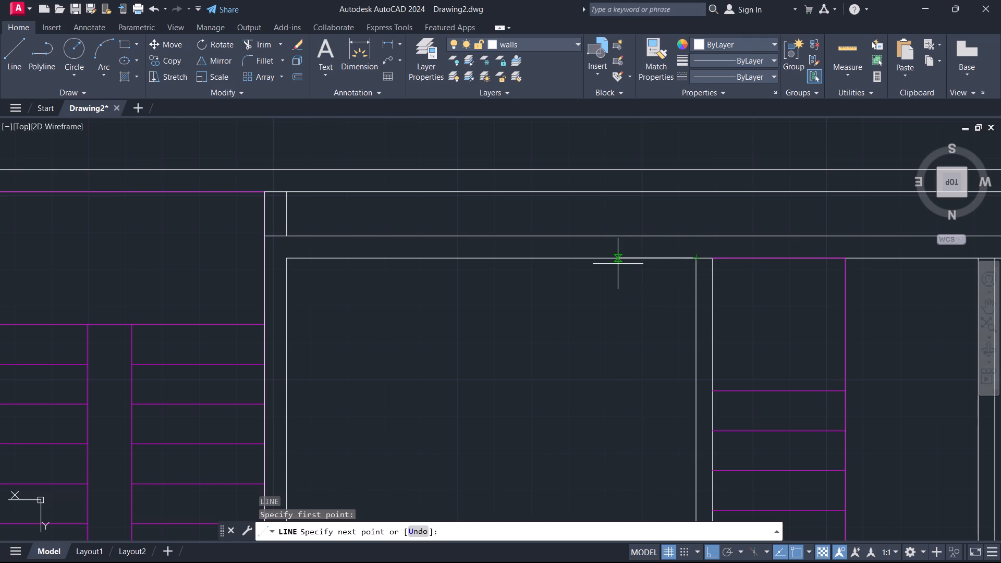
pyautogui.write("1'")
pyautogui.press('Return')
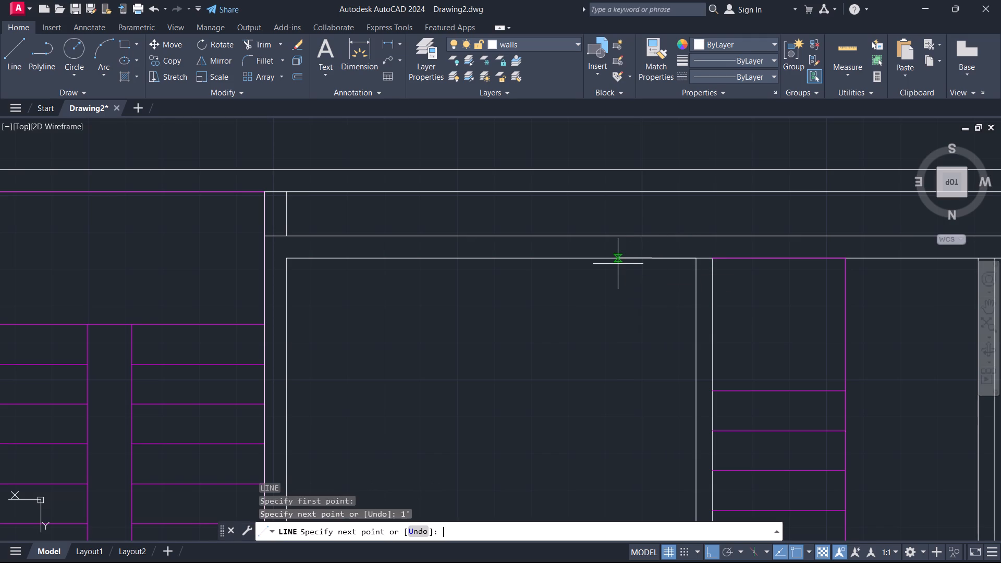
pyautogui.click(651, 235)
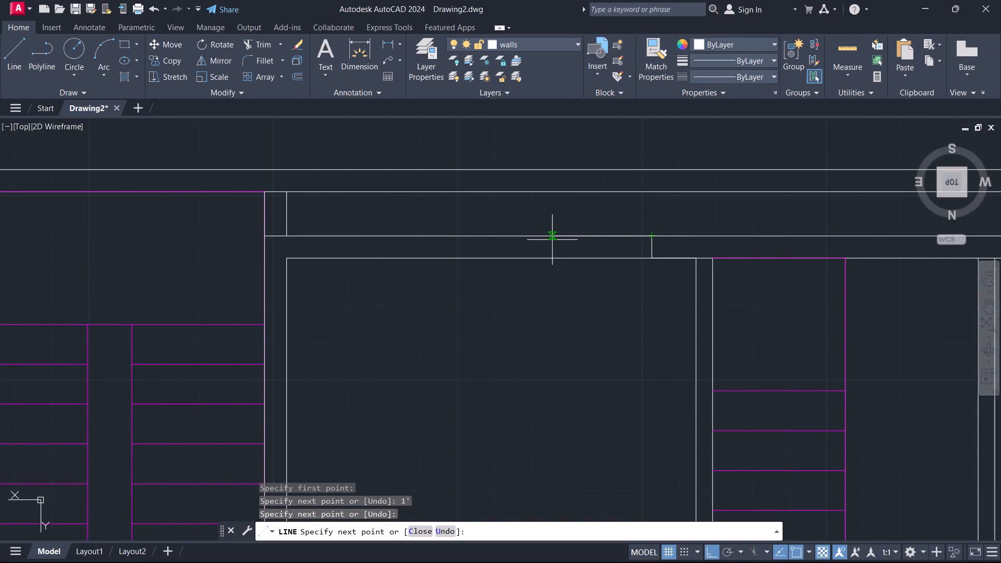
pyautogui.press('3')
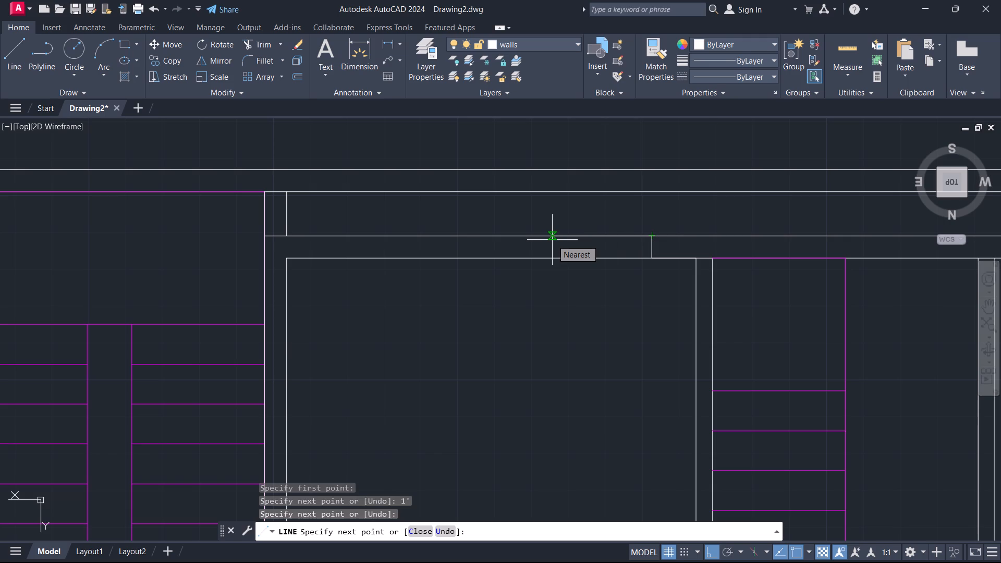
pyautogui.press("'")
pyautogui.press('Return')
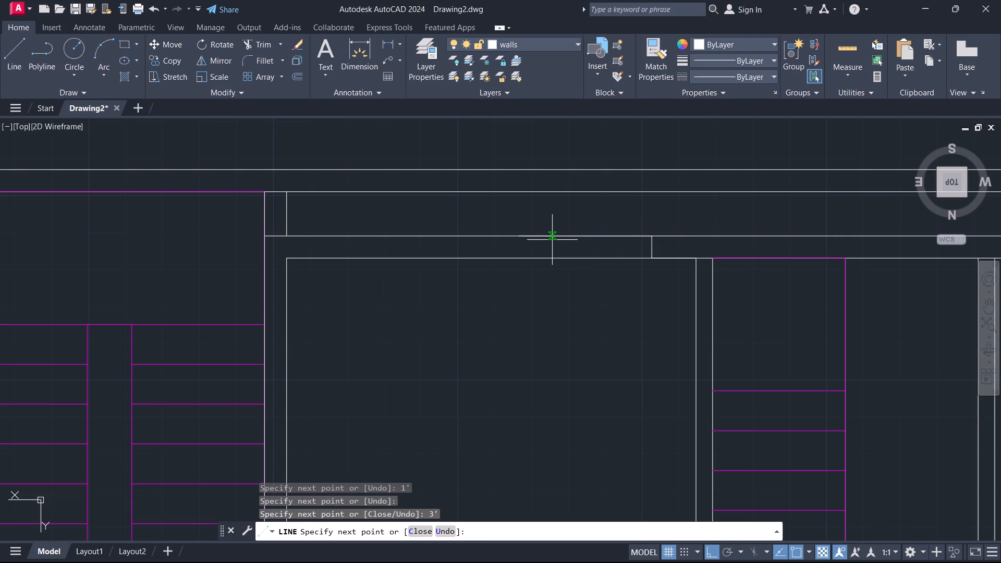
pyautogui.click(516, 259)
pyautogui.press('Escape')
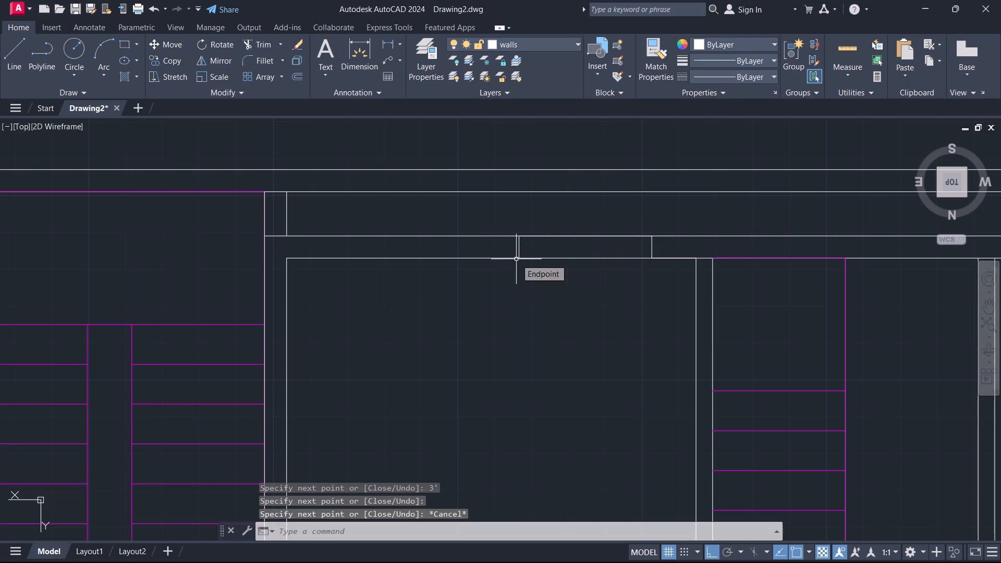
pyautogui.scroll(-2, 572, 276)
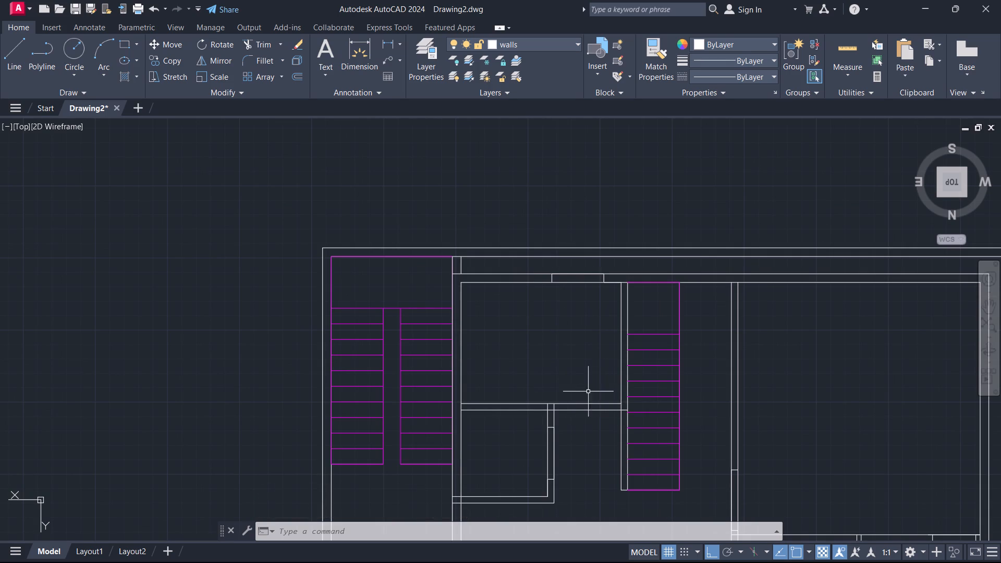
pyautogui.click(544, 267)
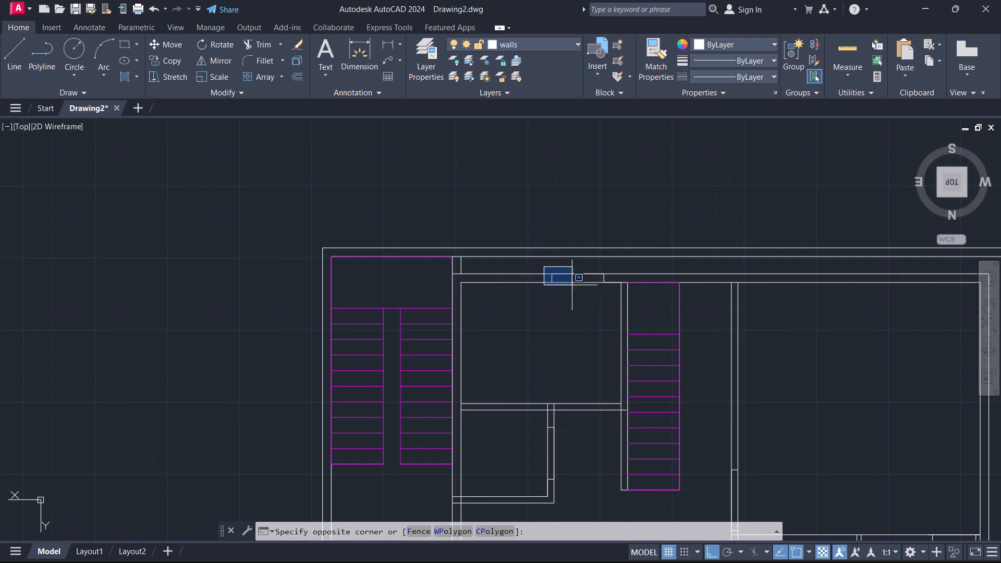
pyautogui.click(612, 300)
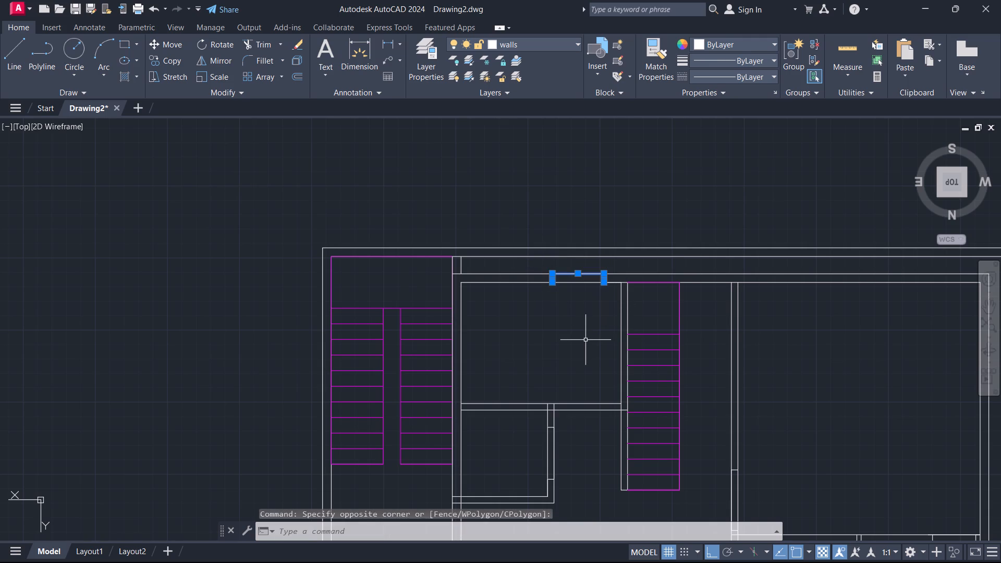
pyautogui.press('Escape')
# Draw a short guide line down from the upper wall's inner face, aligned with the small room partition's outer face.
pyautogui.press('l')
pyautogui.press('Return')
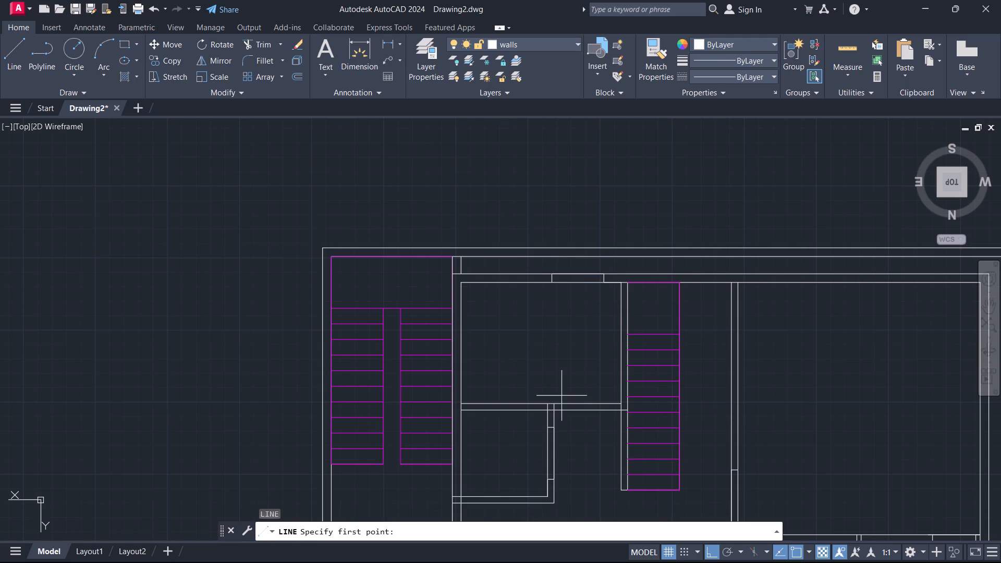
pyautogui.scroll(1, 558, 289)
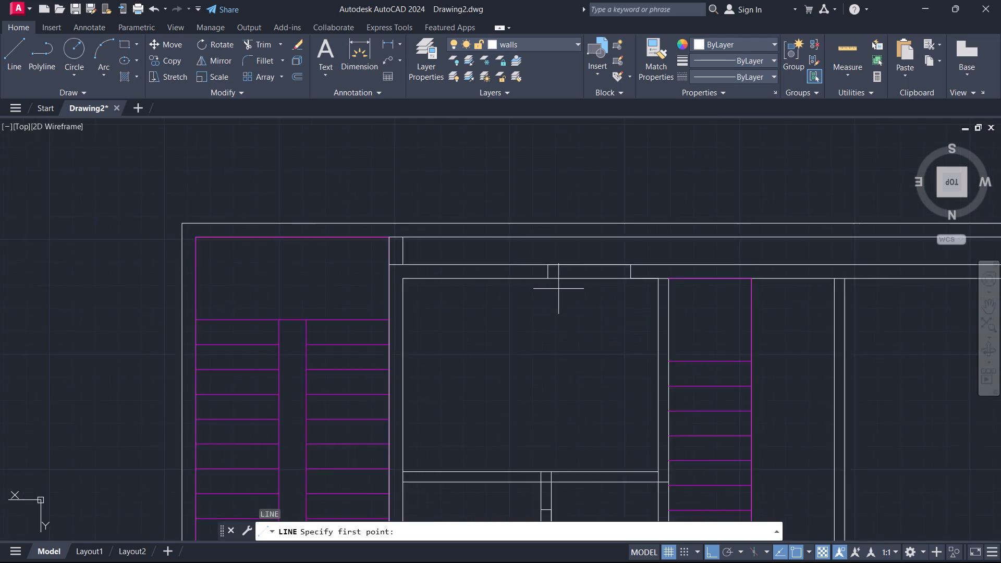
pyautogui.scroll(1, 558, 289)
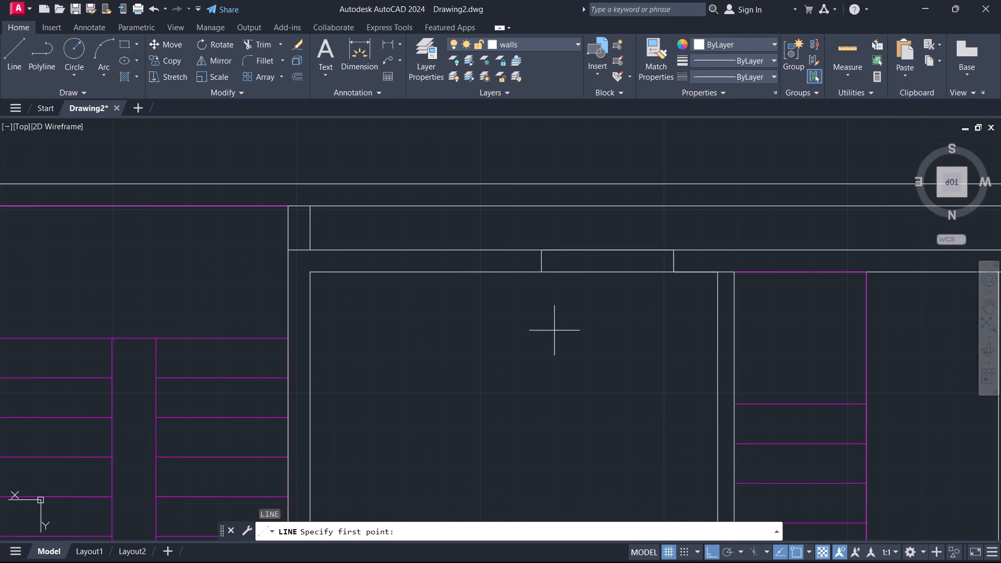
pyautogui.scroll(-2, 562, 353)
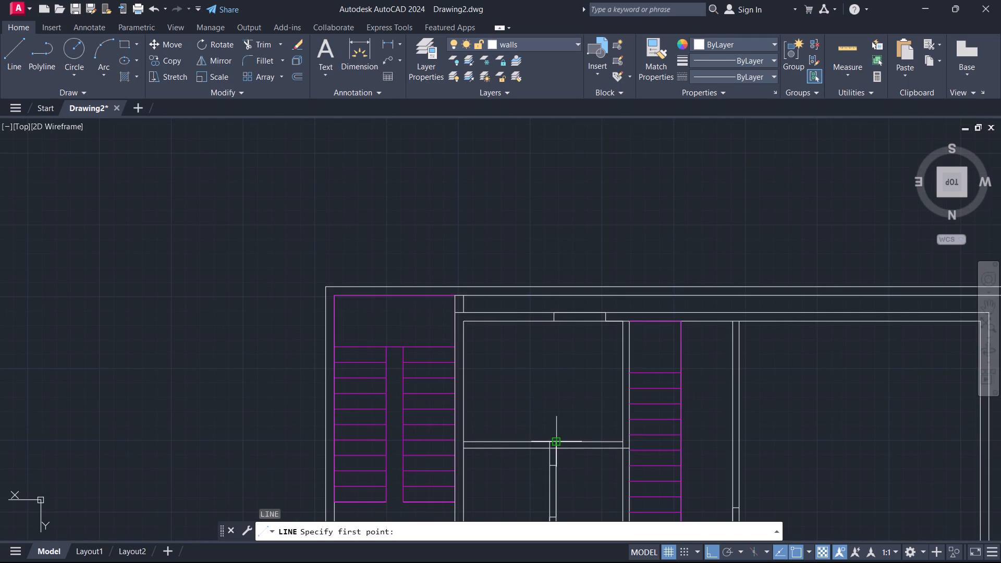
pyautogui.click(557, 325)
pyautogui.click(557, 344)
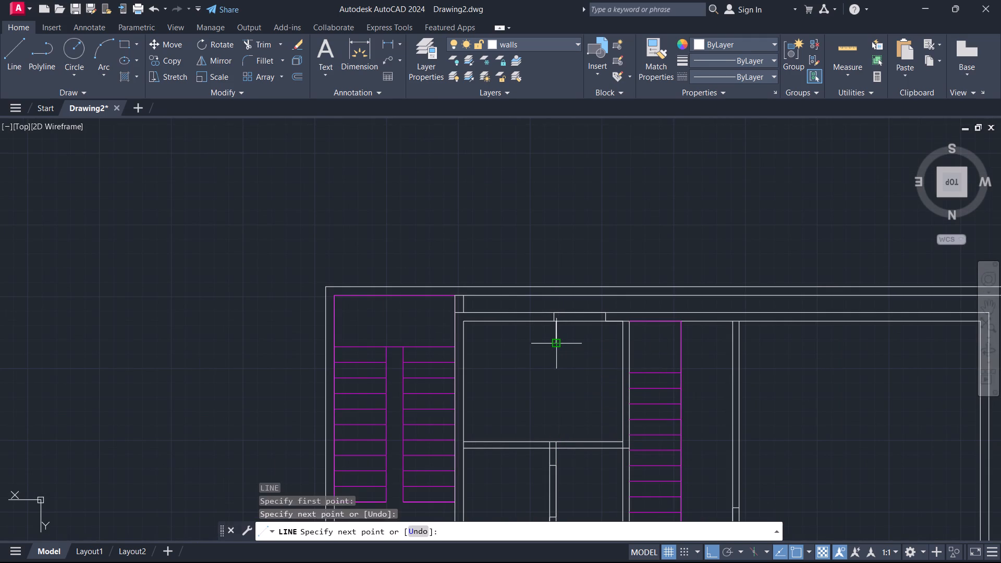
pyautogui.press('Escape')
# Move the 3' opening outline in the upper wall so its side nearest the double-flight staircase aligns with the guide line.
pyautogui.scroll(2, 541, 307)
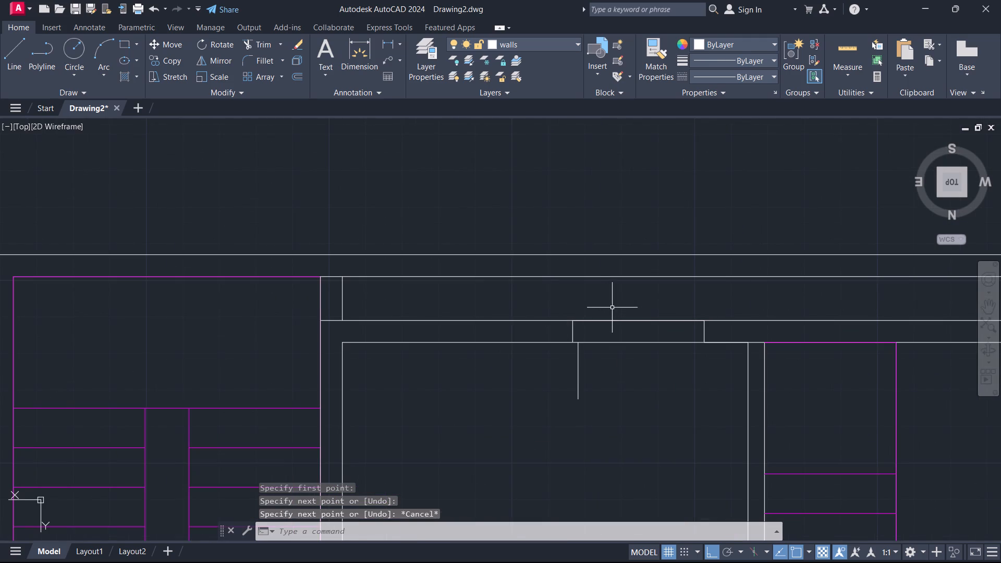
pyautogui.click(612, 308)
pyautogui.click(562, 333)
pyautogui.press('Escape')
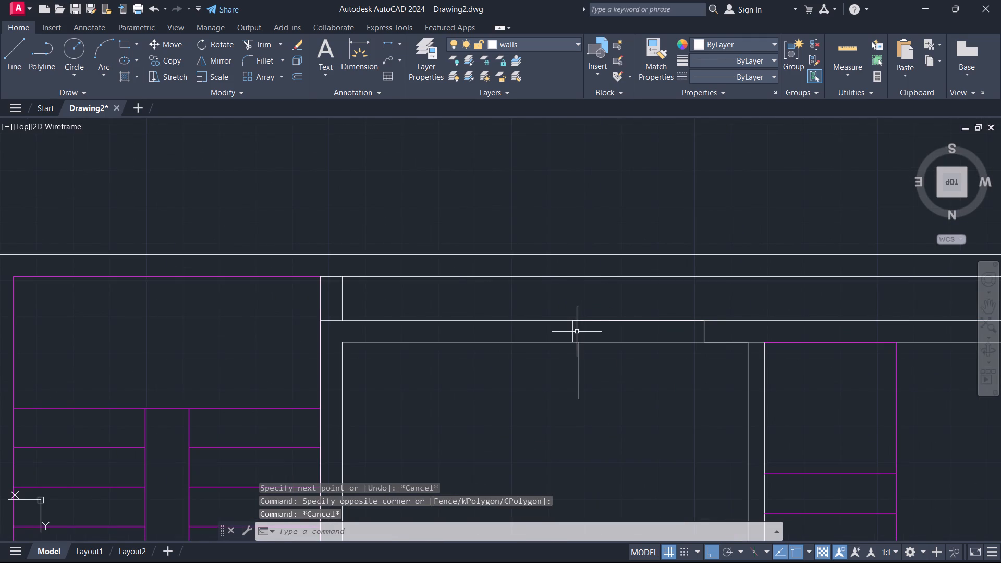
pyautogui.click(574, 333)
pyautogui.click(595, 321)
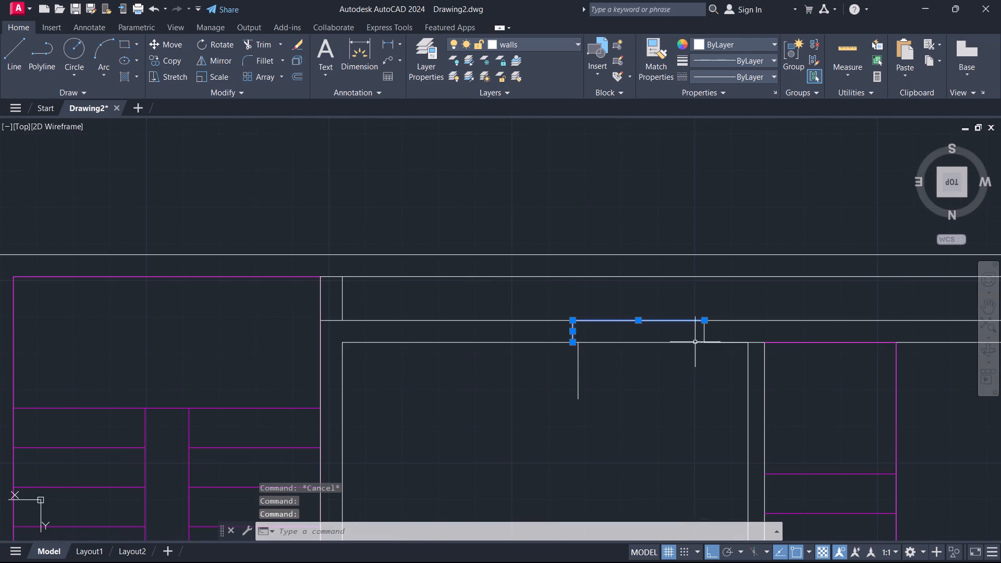
pyautogui.click(703, 336)
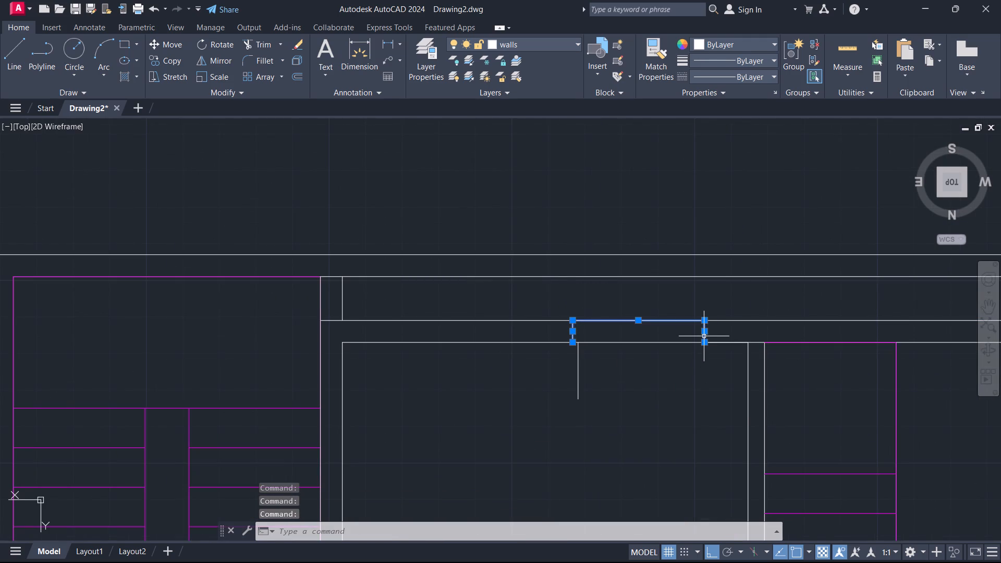
pyautogui.press('m')
pyautogui.press('Return')
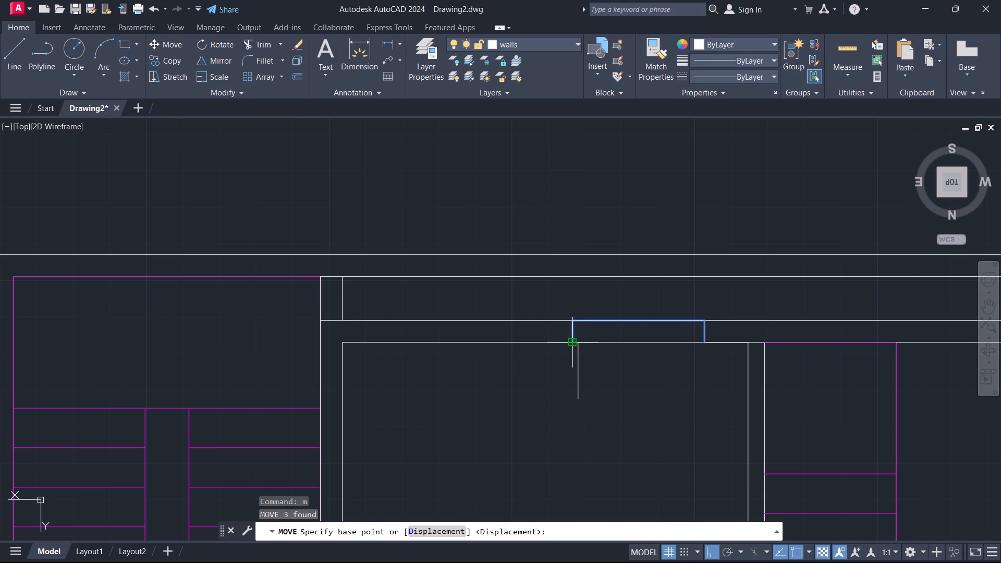
pyautogui.click(569, 345)
pyautogui.scroll(4, 581, 342)
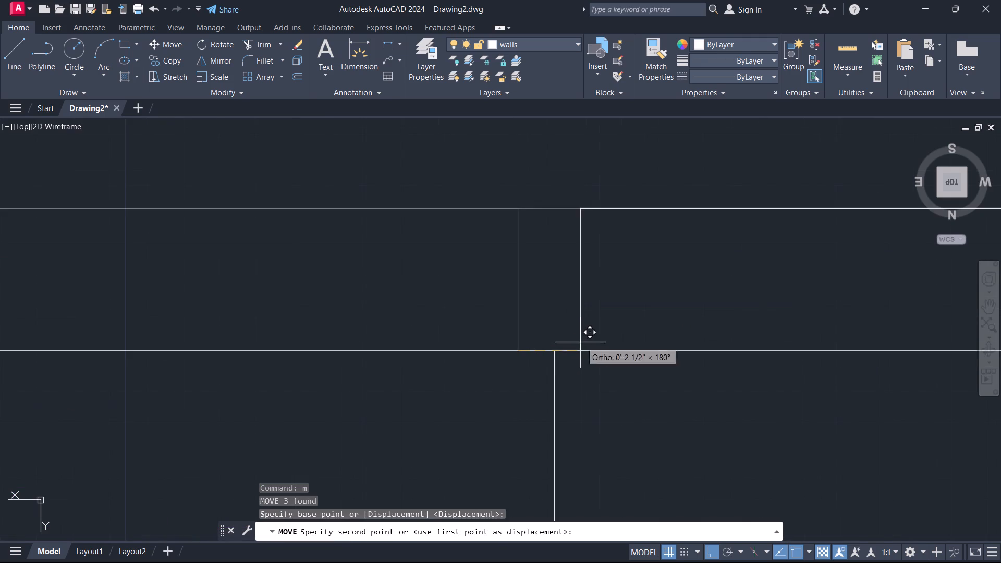
pyautogui.click(557, 349)
pyautogui.press('Escape')
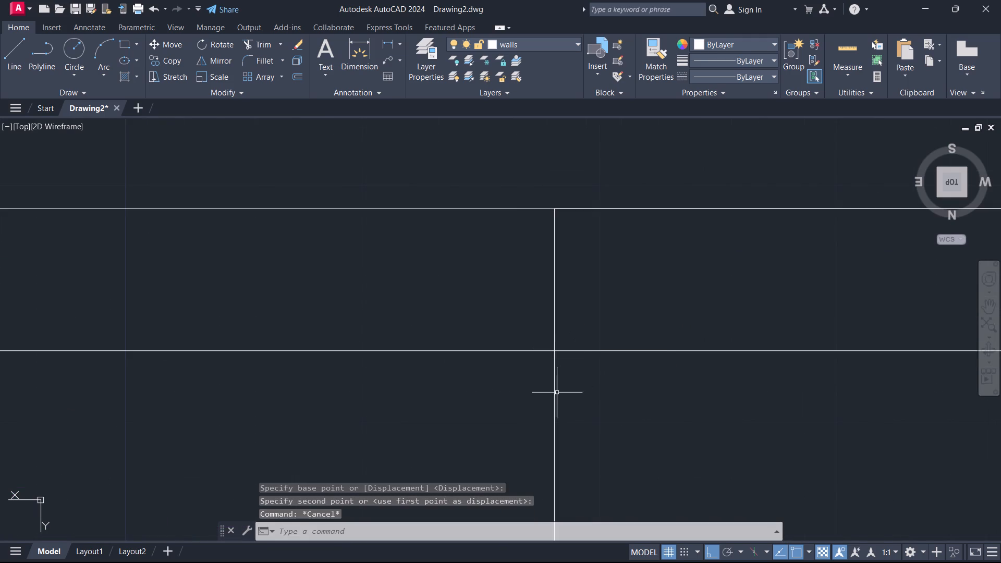
# Remove the short guide line below the upper wall's opening with Trim.
pyautogui.click(554, 394)
pyautogui.write('tr')
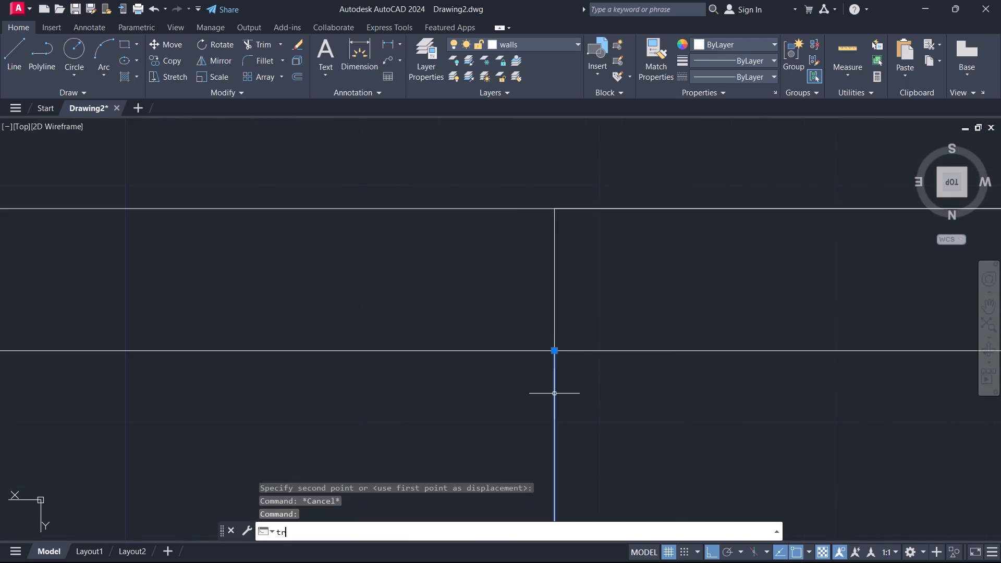
pyautogui.press('Return')
pyautogui.scroll(-3, 563, 383)
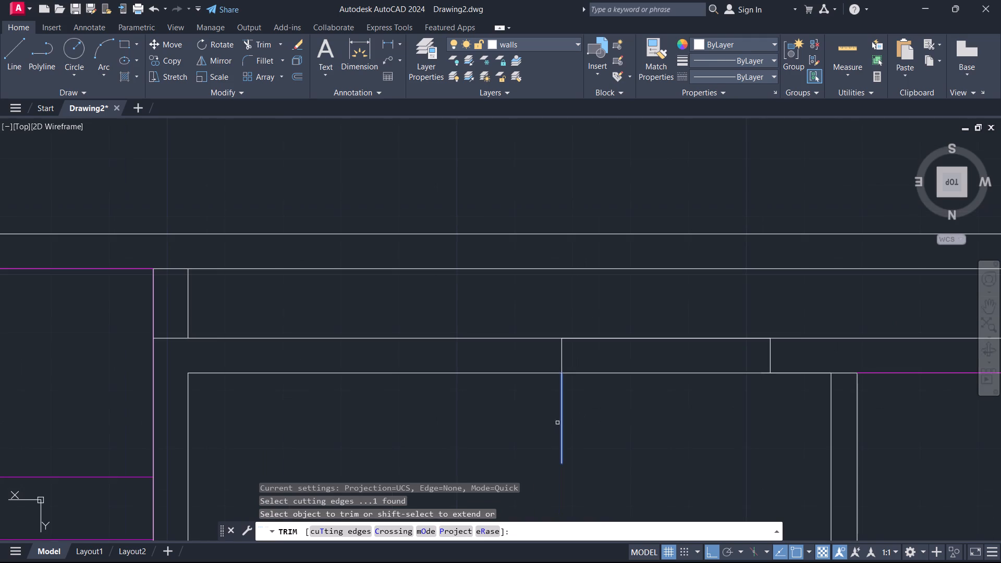
pyautogui.click(588, 413)
pyautogui.click(523, 429)
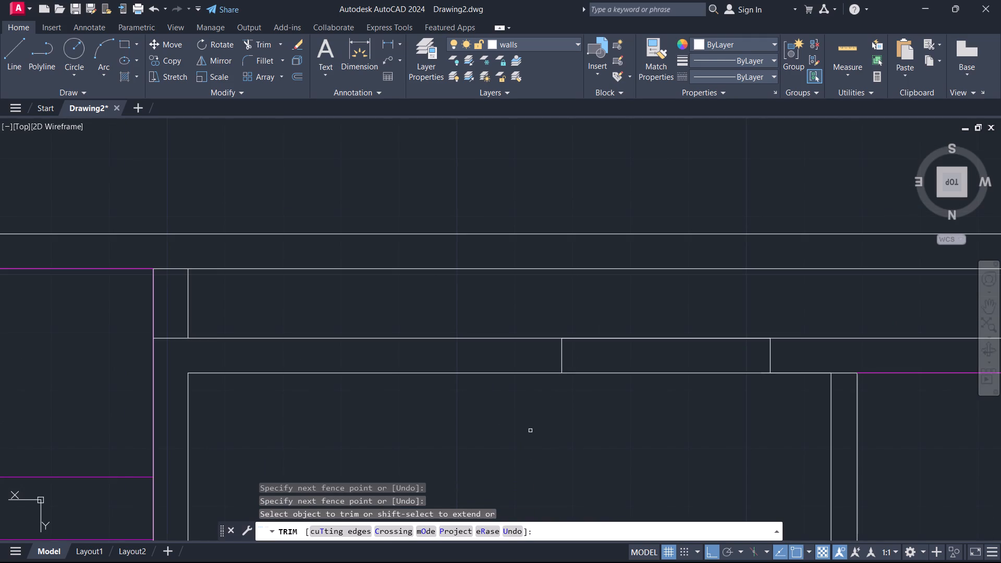
pyautogui.press('Escape')
# Trim the wall lines across the openings in the side wall, lower wall, long central partition's lower end and both cross partitions.
pyautogui.scroll(-3, 581, 412)
pyautogui.moveTo(592, 450); pyautogui.dragTo(651, 339, button='middle')
pyautogui.scroll(-1, 653, 335)
pyautogui.scroll(1, 649, 427)
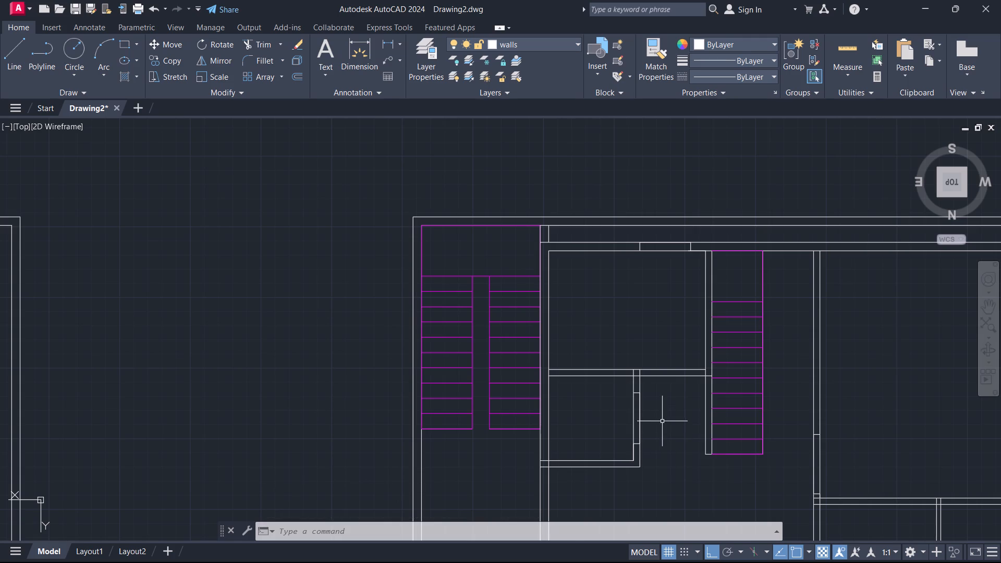
pyautogui.scroll(-2, 673, 450)
pyautogui.moveTo(683, 484); pyautogui.dragTo(647, 289, button='middle')
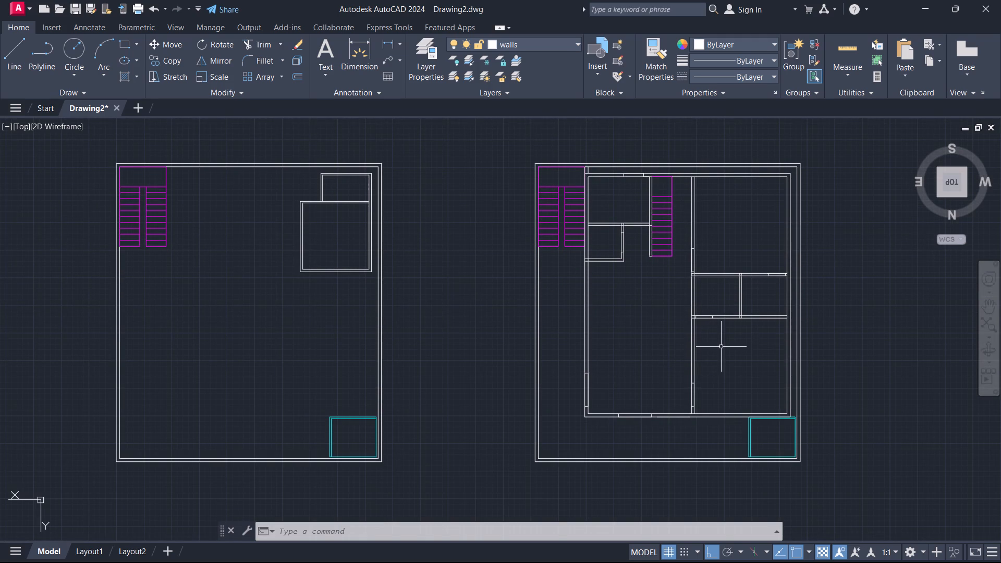
pyautogui.write('tr')
pyautogui.press('Return')
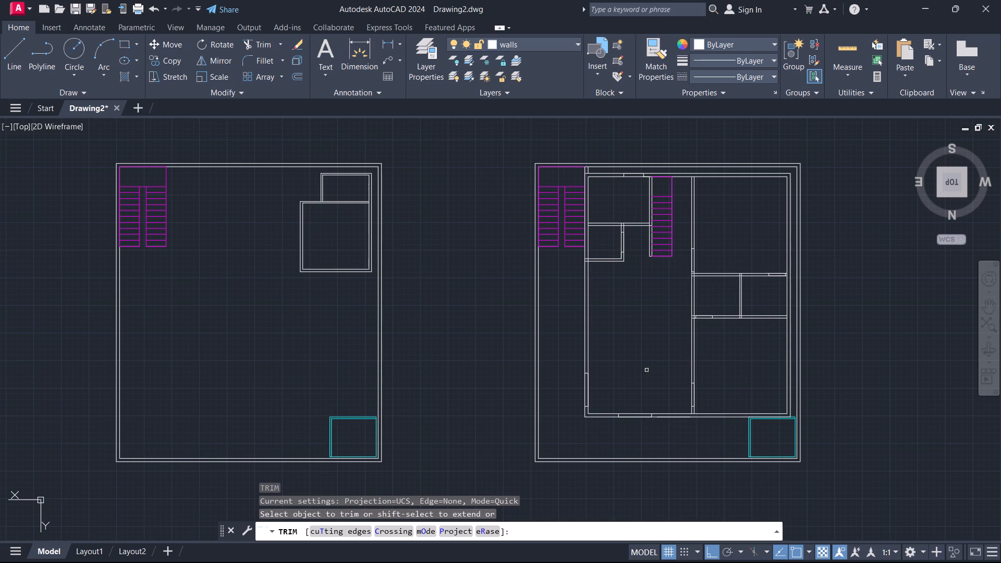
pyautogui.moveTo(610, 387); pyautogui.dragTo(567, 397)
pyautogui.moveTo(638, 396); pyautogui.dragTo(639, 404)
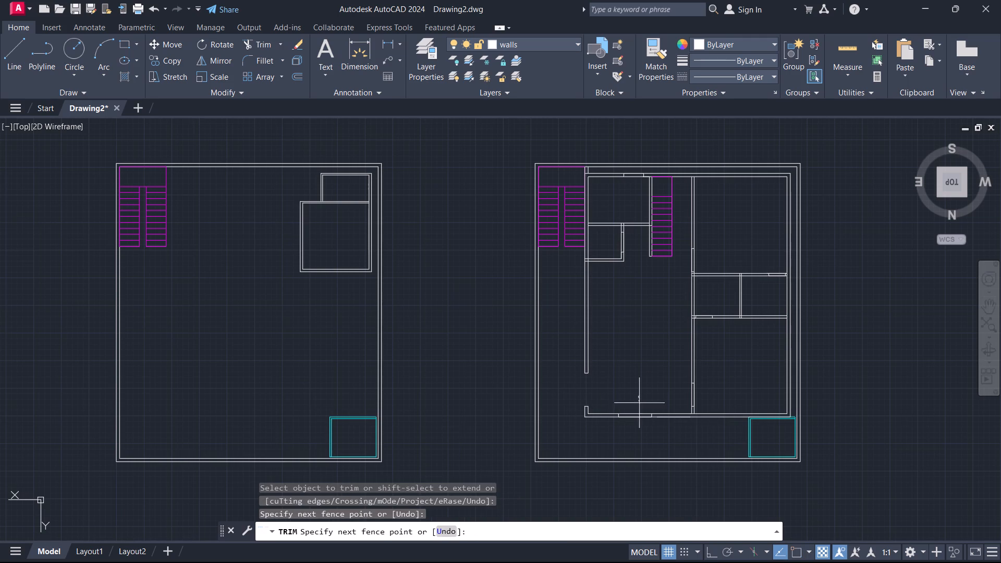
pyautogui.moveTo(639, 404); pyautogui.dragTo(637, 434)
pyautogui.moveTo(667, 393); pyautogui.dragTo(719, 399)
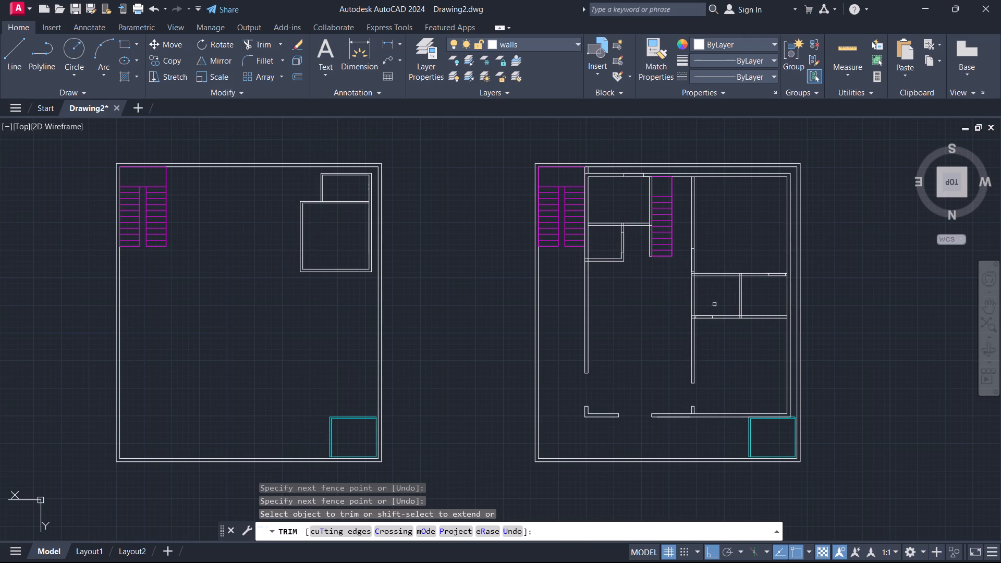
pyautogui.moveTo(773, 267); pyautogui.dragTo(774, 279)
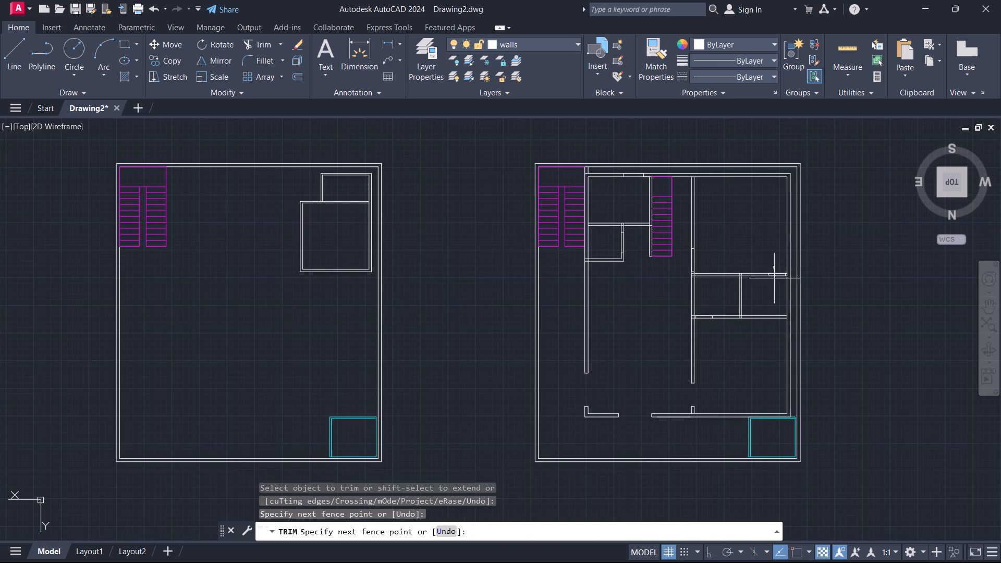
pyautogui.moveTo(774, 279); pyautogui.dragTo(774, 289)
pyautogui.moveTo(703, 307); pyautogui.dragTo(707, 340)
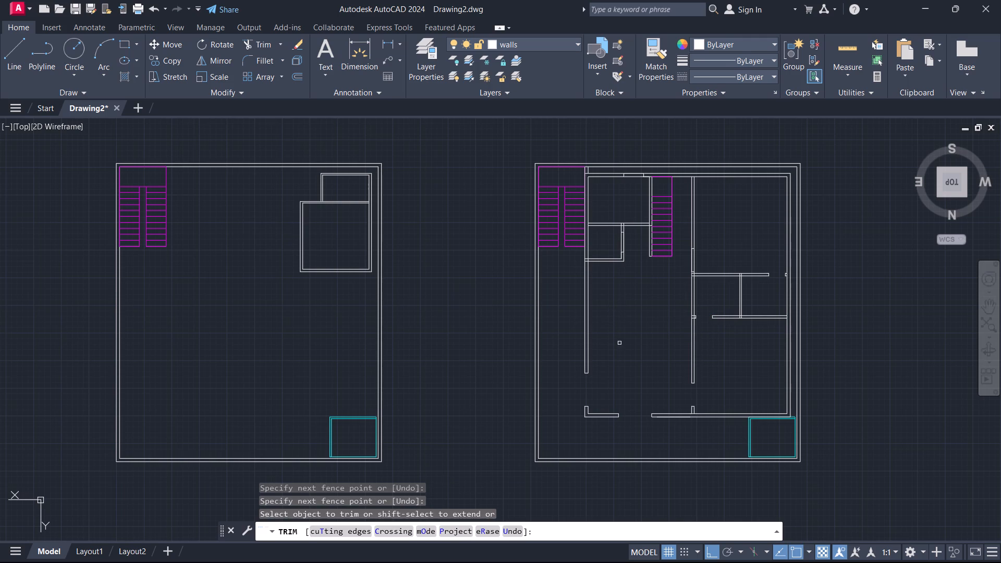
# Trim out the openings in the small room's partition, the long central partition's upper part and the upper wall.
pyautogui.moveTo(619, 343); pyautogui.dragTo(643, 447, button='middle')
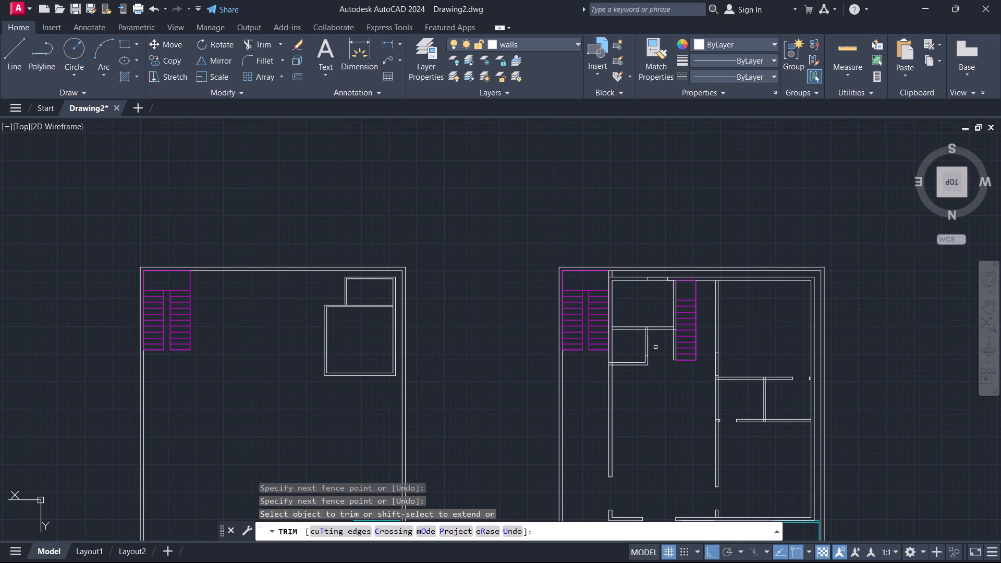
pyautogui.moveTo(655, 347); pyautogui.dragTo(640, 347)
pyautogui.moveTo(730, 366); pyautogui.dragTo(726, 365)
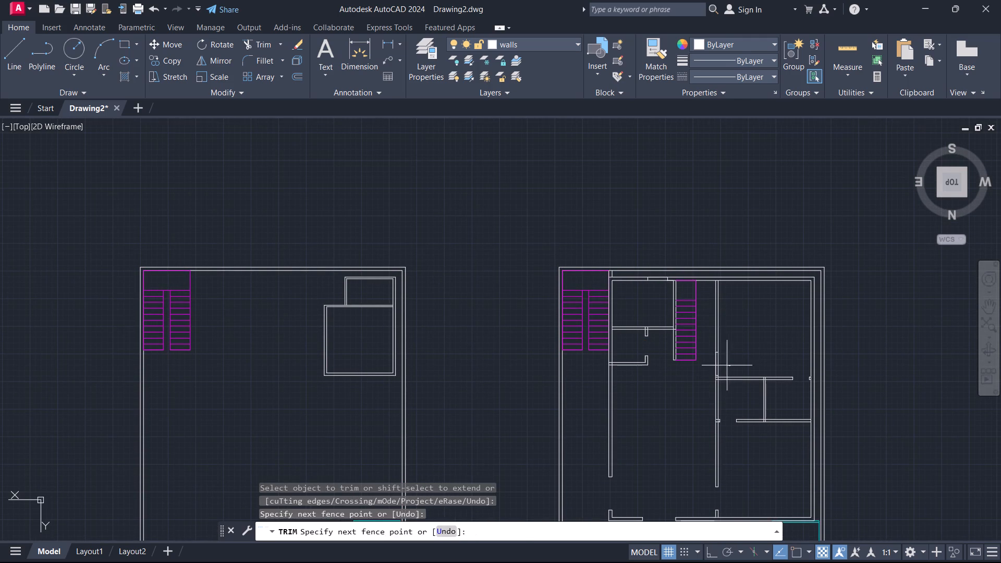
pyautogui.moveTo(726, 365); pyautogui.dragTo(700, 370)
pyautogui.moveTo(668, 396); pyautogui.dragTo(675, 468, button='middle')
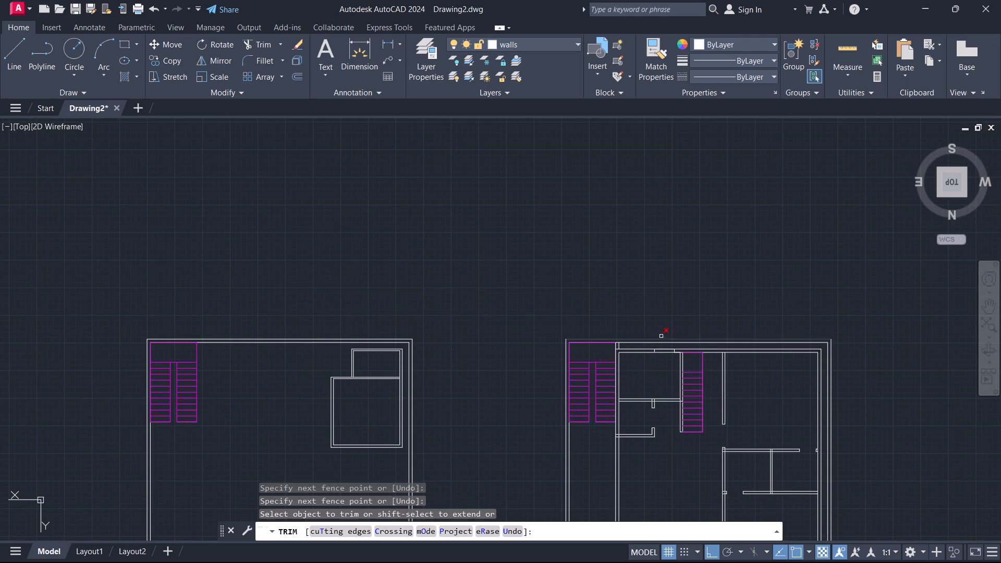
pyautogui.scroll(2, 664, 349)
pyautogui.moveTo(663, 341); pyautogui.dragTo(663, 364)
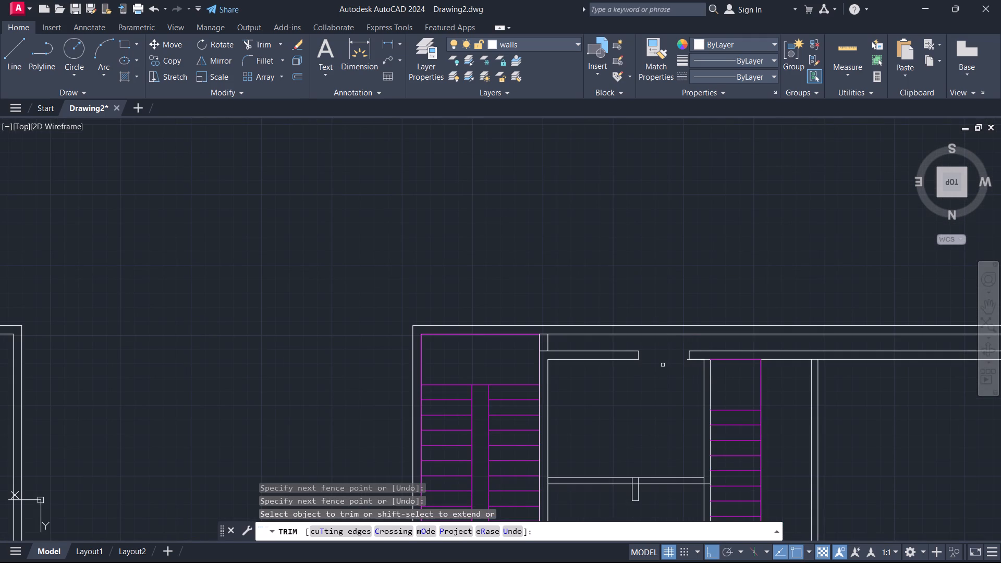
pyautogui.press('Escape')
# Trim the line end projecting into the upper wall's opening beside the single-flight staircase.
pyautogui.scroll(-1, 652, 379)
pyautogui.scroll(2, 663, 370)
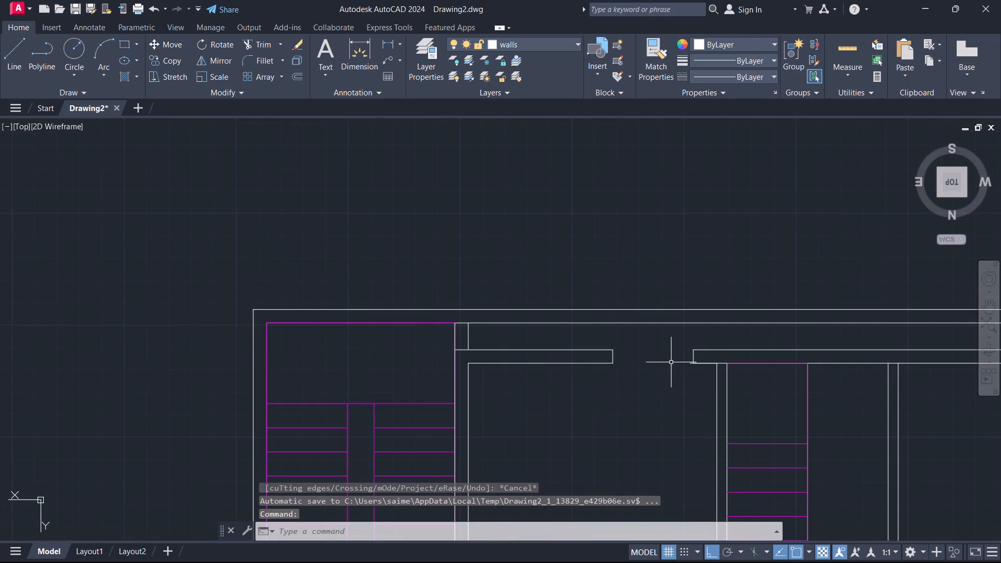
pyautogui.scroll(3, 672, 362)
pyautogui.press('t')
pyautogui.press('r')
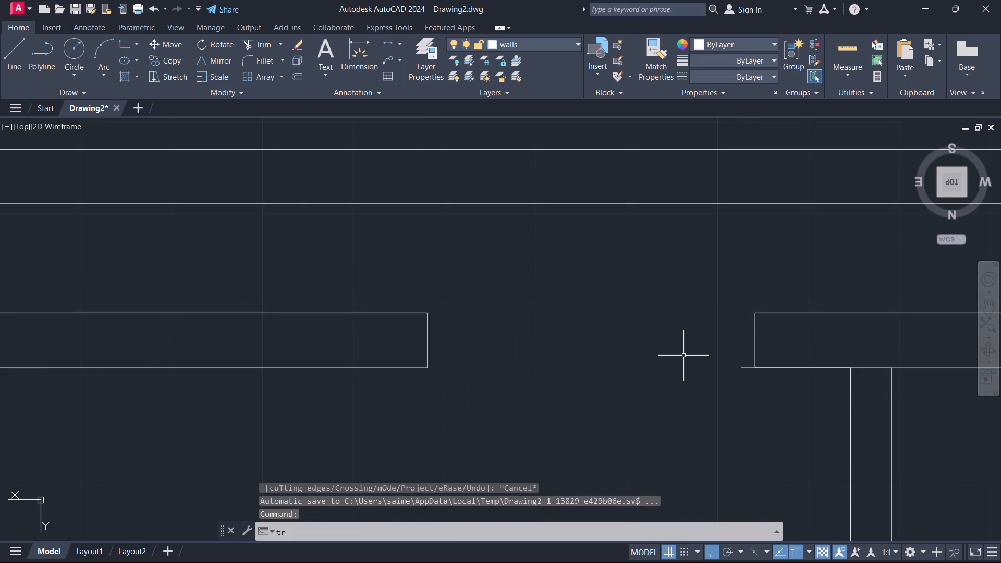
pyautogui.press('Return')
pyautogui.click(742, 368)
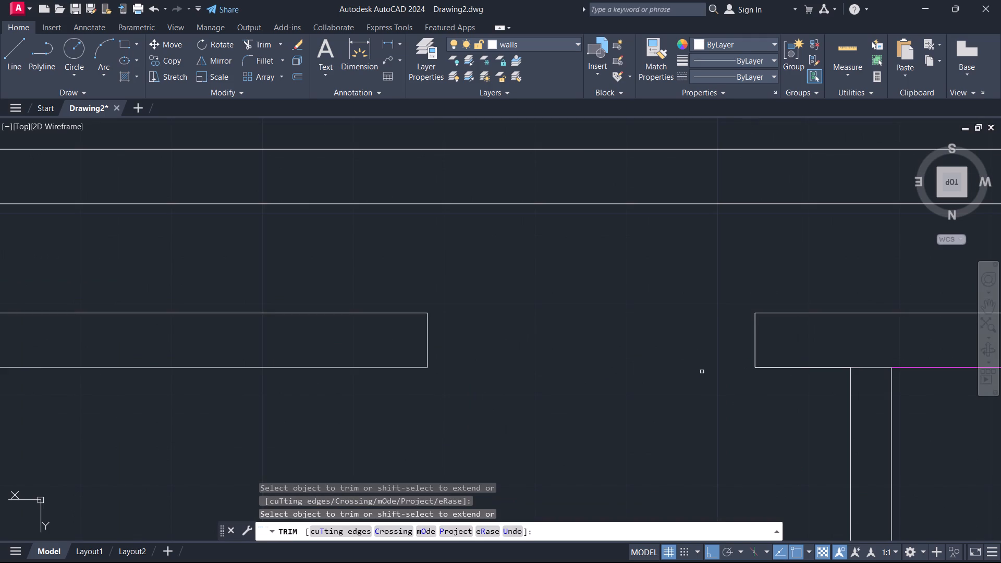
# Trim the partition's lower face line where the small room's opening stub joins it.
pyautogui.scroll(-6, 690, 358)
pyautogui.scroll(4, 680, 434)
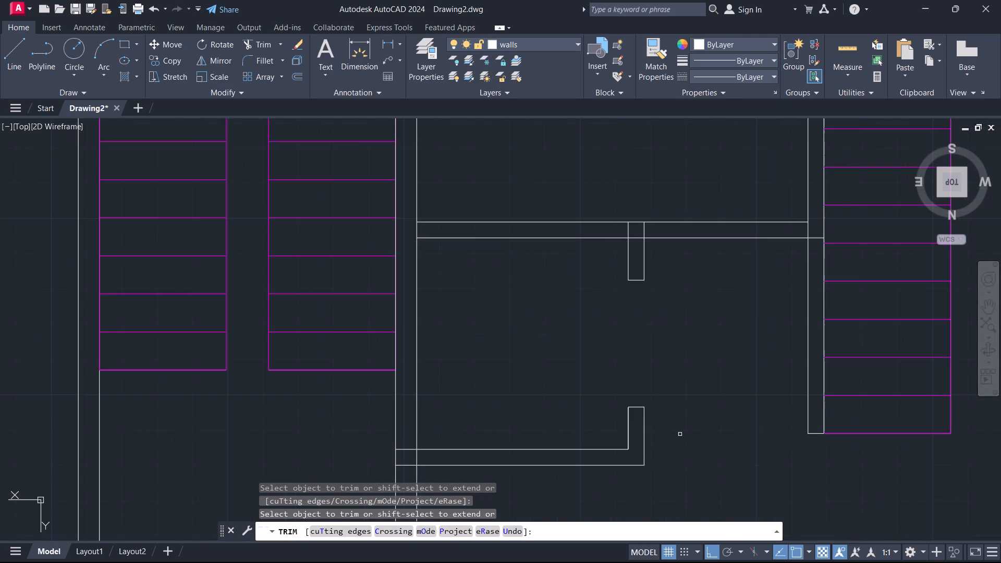
pyautogui.scroll(-2, 697, 366)
pyautogui.scroll(2, 686, 314)
pyautogui.scroll(1, 748, 373)
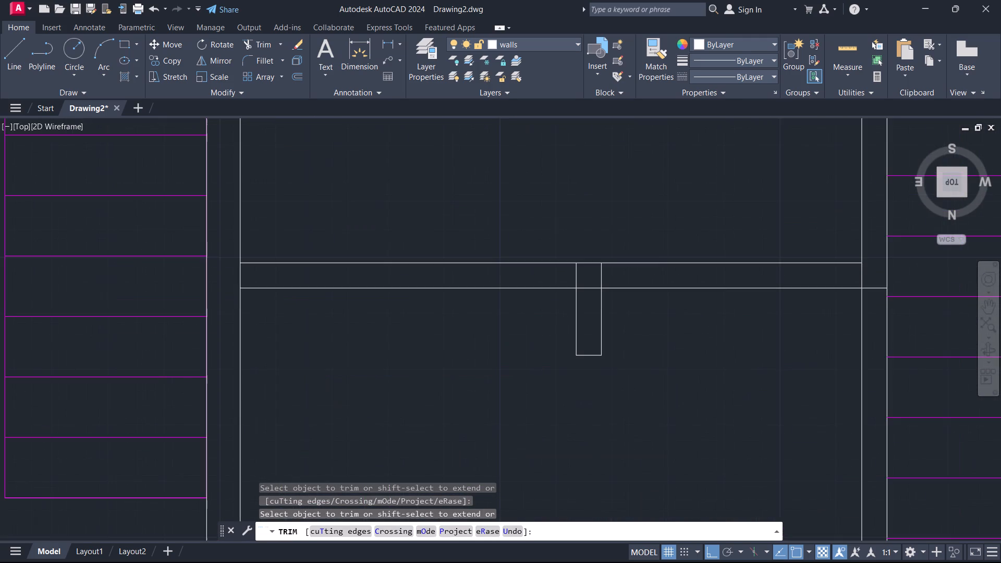
pyautogui.moveTo(707, 413); pyautogui.dragTo(961, 507, button='middle')
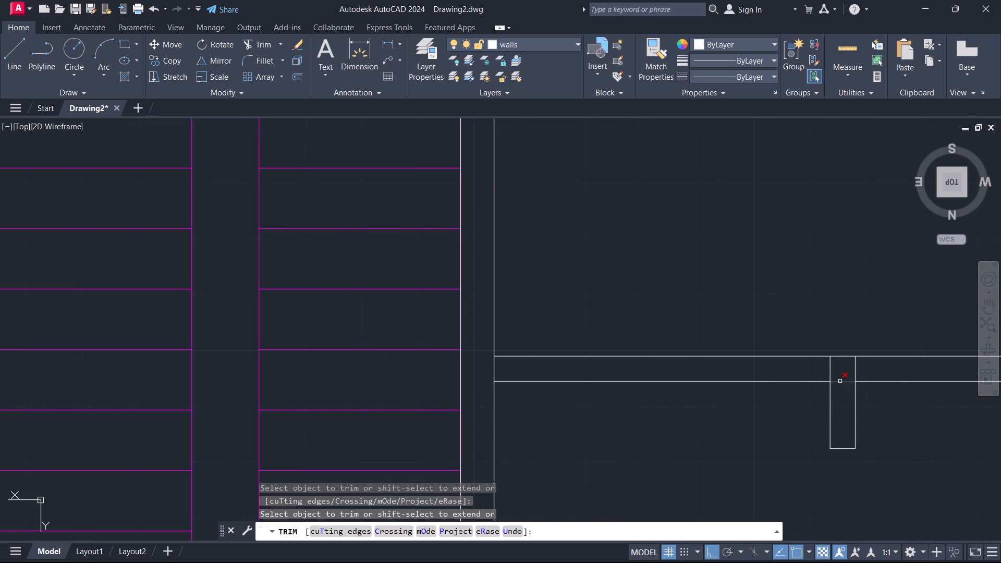
pyautogui.click(840, 381)
# Trim the crossing lines where the upper cross partition meets the long central partition, just below its upper opening.
pyautogui.scroll(-2, 880, 462)
pyautogui.moveTo(912, 488); pyautogui.dragTo(755, 431, button='middle')
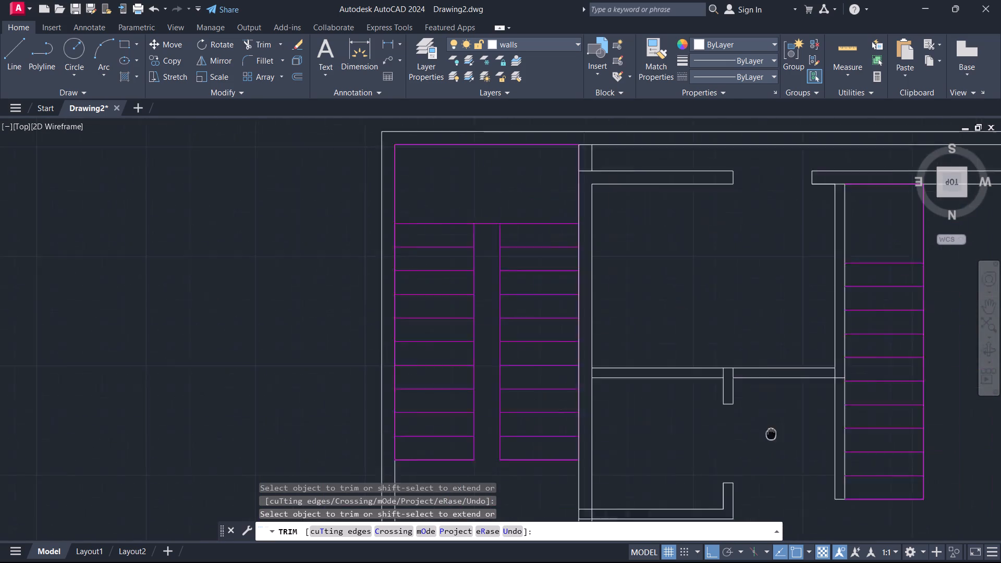
pyautogui.moveTo(755, 431); pyautogui.dragTo(715, 419, button='middle')
pyautogui.scroll(-2, 715, 419)
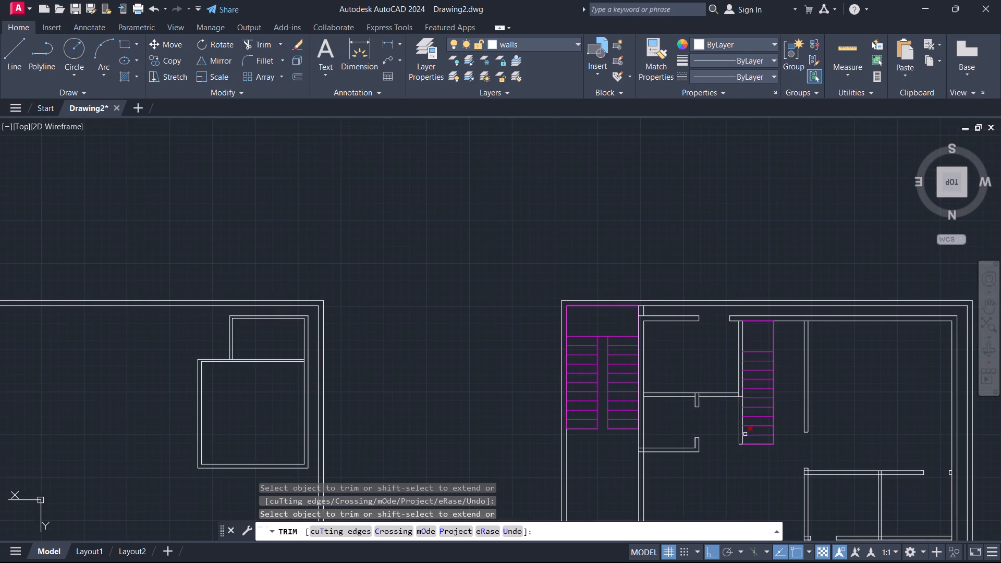
pyautogui.scroll(4, 826, 466)
pyautogui.moveTo(808, 421); pyautogui.dragTo(814, 299, button='middle')
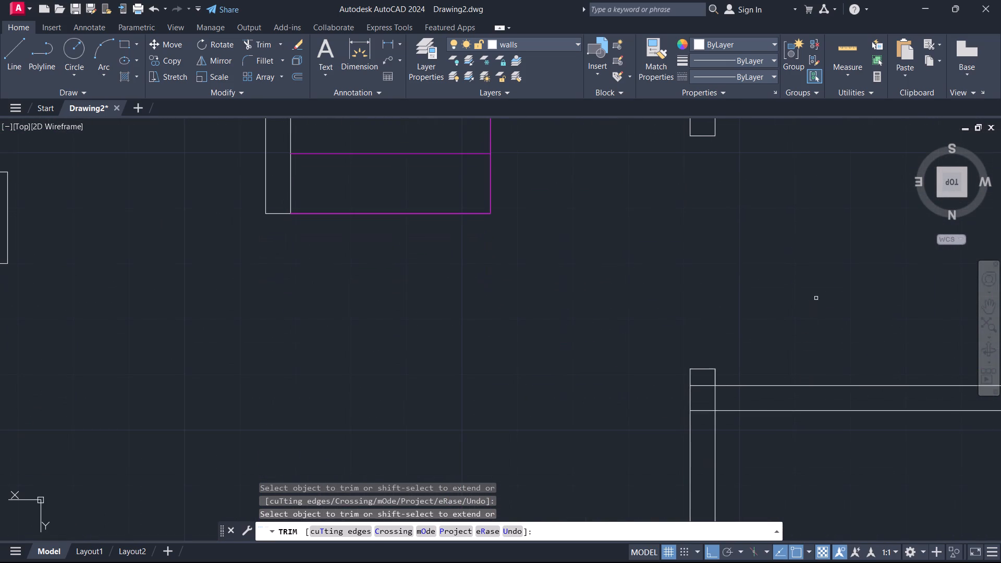
pyautogui.moveTo(699, 381); pyautogui.dragTo(727, 395)
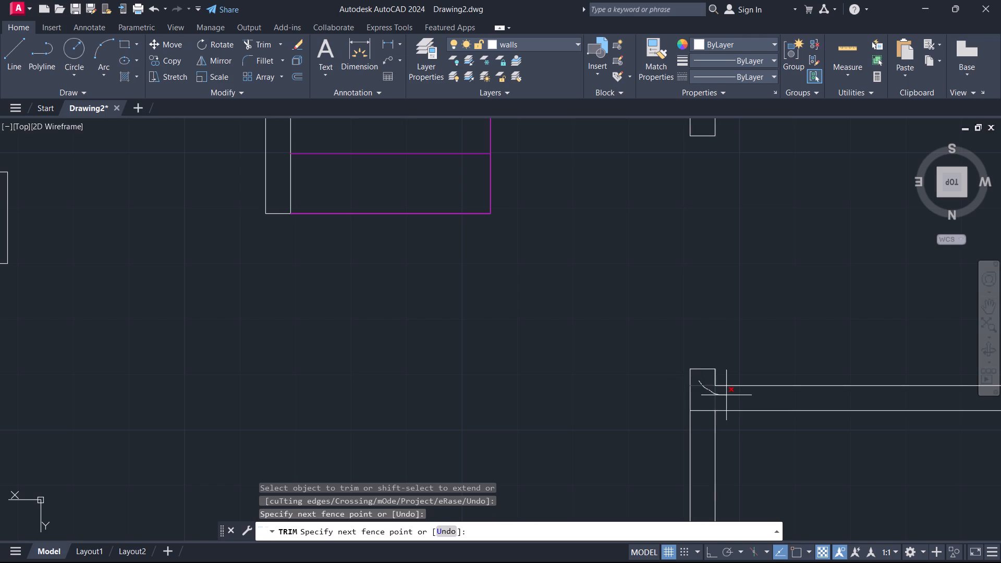
pyautogui.moveTo(727, 395); pyautogui.dragTo(702, 421)
# Trim the crossing lines where the lower cross partition's opening stub joins the long central partition.
pyautogui.scroll(-4, 774, 342)
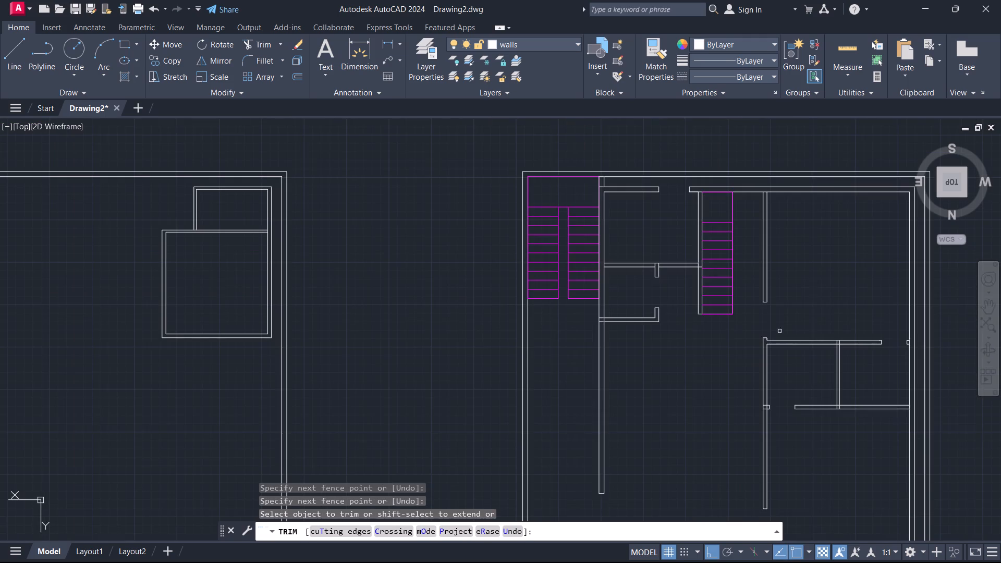
pyautogui.scroll(5, 775, 428)
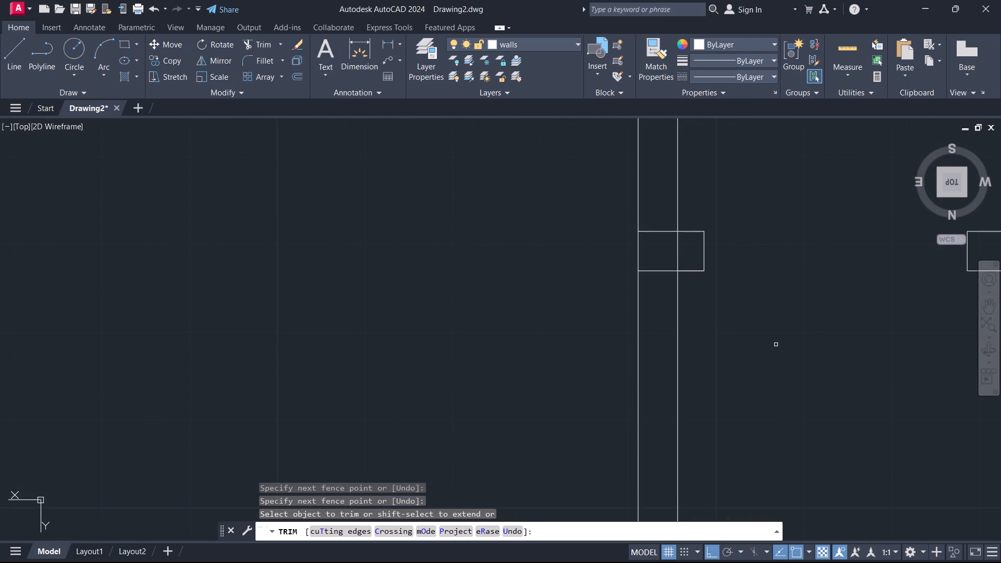
pyautogui.moveTo(776, 345); pyautogui.dragTo(813, 460, button='middle')
pyautogui.moveTo(699, 329); pyautogui.dragTo(719, 360)
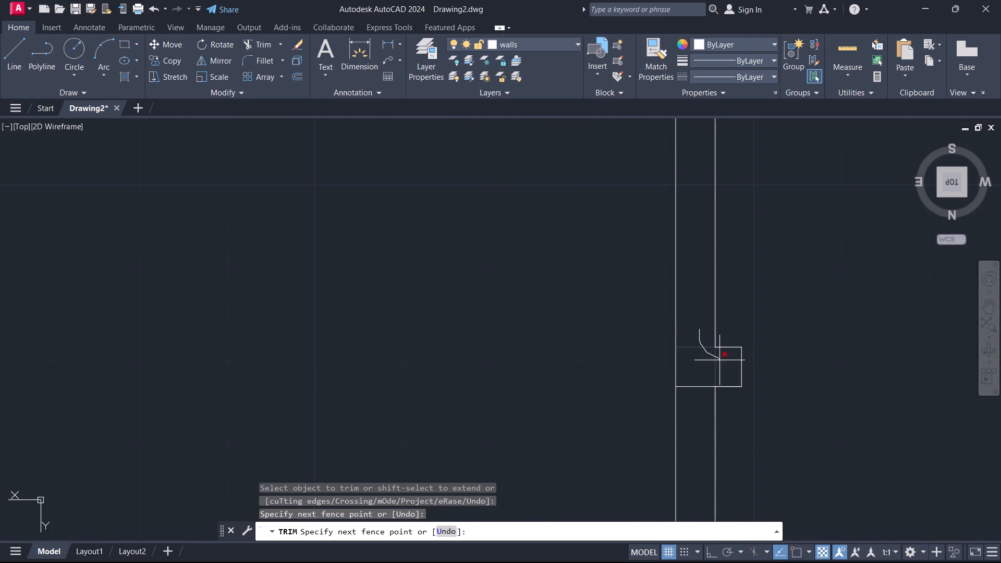
pyautogui.moveTo(719, 360); pyautogui.dragTo(701, 397)
# Trim the crossing lines at both ends of the short divider where it meets the lower and upper cross partitions.
pyautogui.scroll(-5, 764, 370)
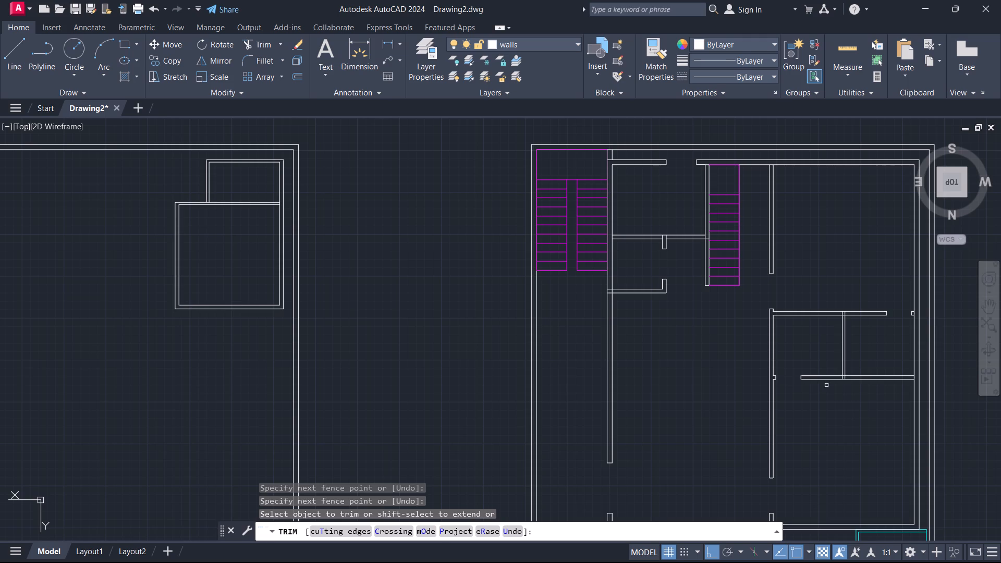
pyautogui.scroll(4, 852, 380)
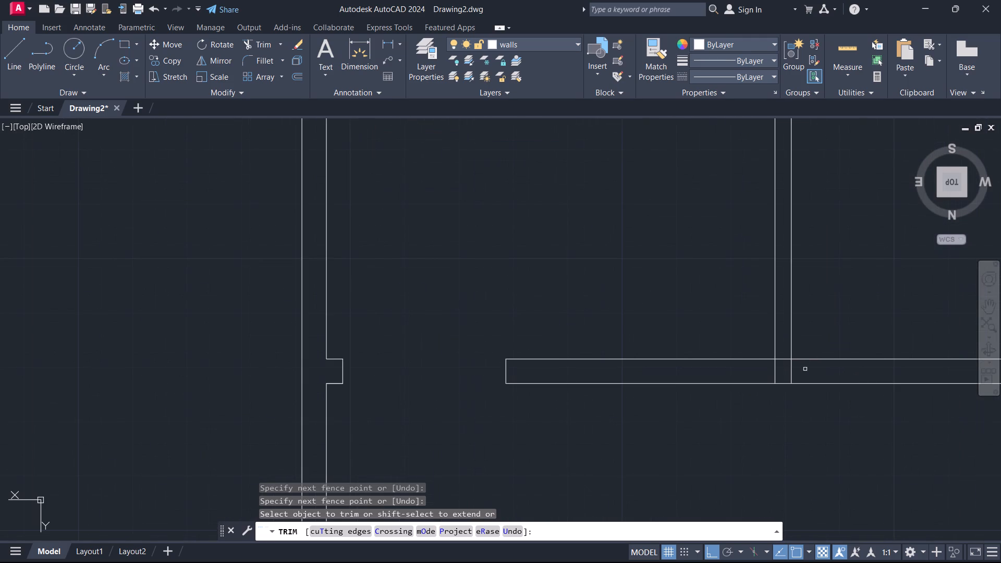
pyautogui.moveTo(762, 369); pyautogui.dragTo(787, 369)
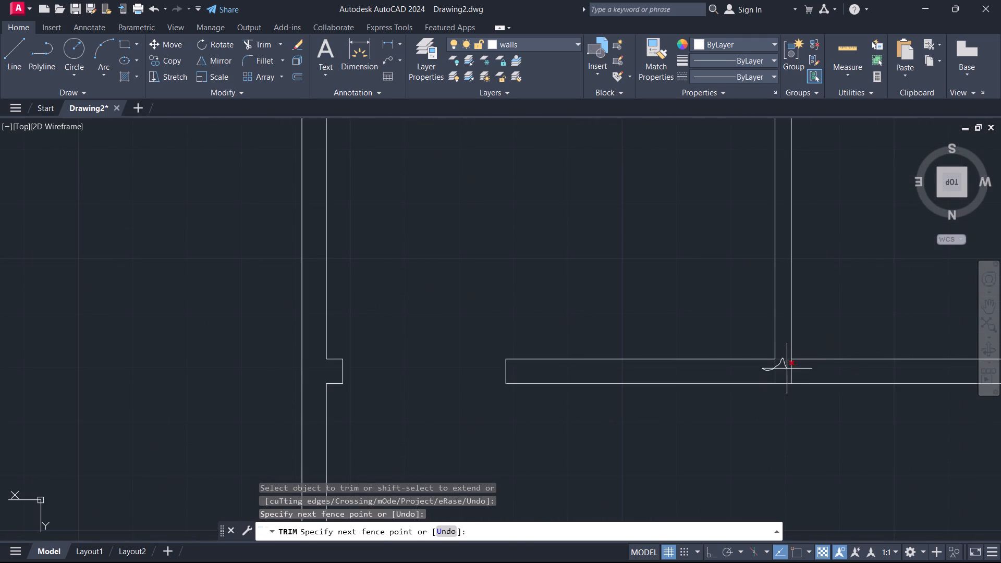
pyautogui.moveTo(787, 369); pyautogui.dragTo(799, 374)
pyautogui.scroll(-3, 747, 415)
pyautogui.scroll(3, 756, 294)
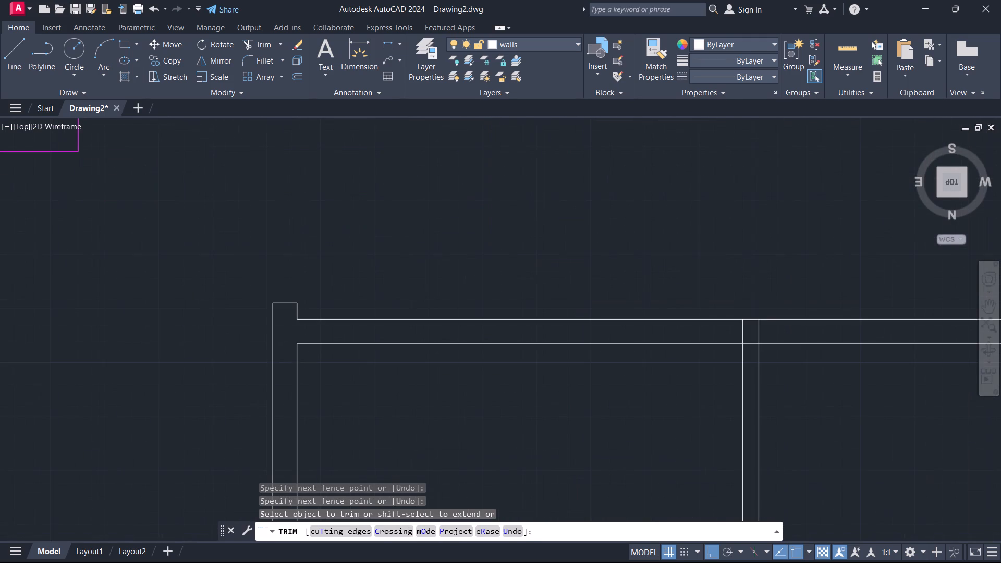
pyautogui.moveTo(734, 331); pyautogui.dragTo(770, 330)
# Trim the side wall's inner face line where the lower cross partition and the upper cross partition's opening stub join it.
pyautogui.scroll(-2, 723, 365)
pyautogui.scroll(-1, 811, 383)
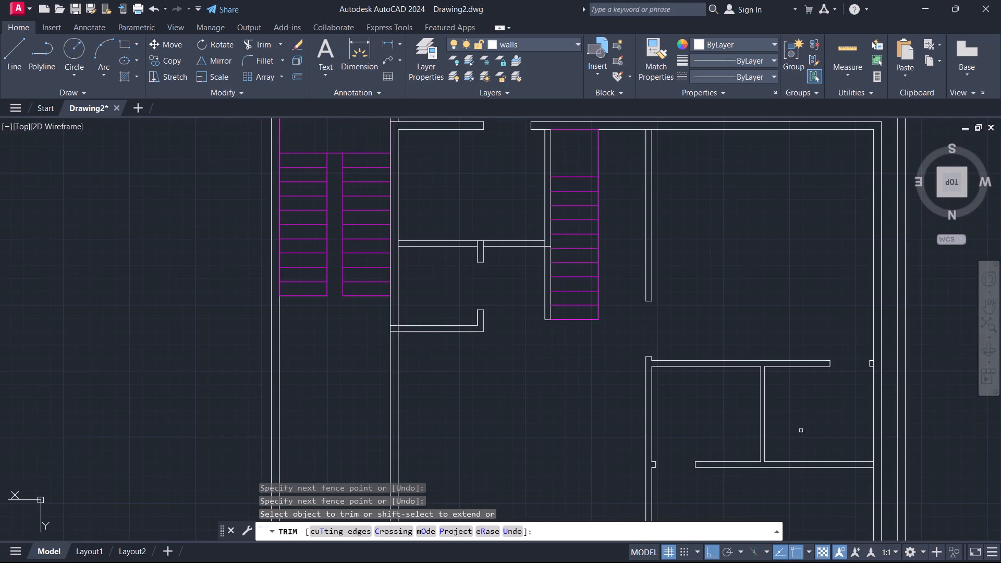
pyautogui.moveTo(779, 493); pyautogui.dragTo(799, 332, button='middle')
pyautogui.scroll(3, 897, 296)
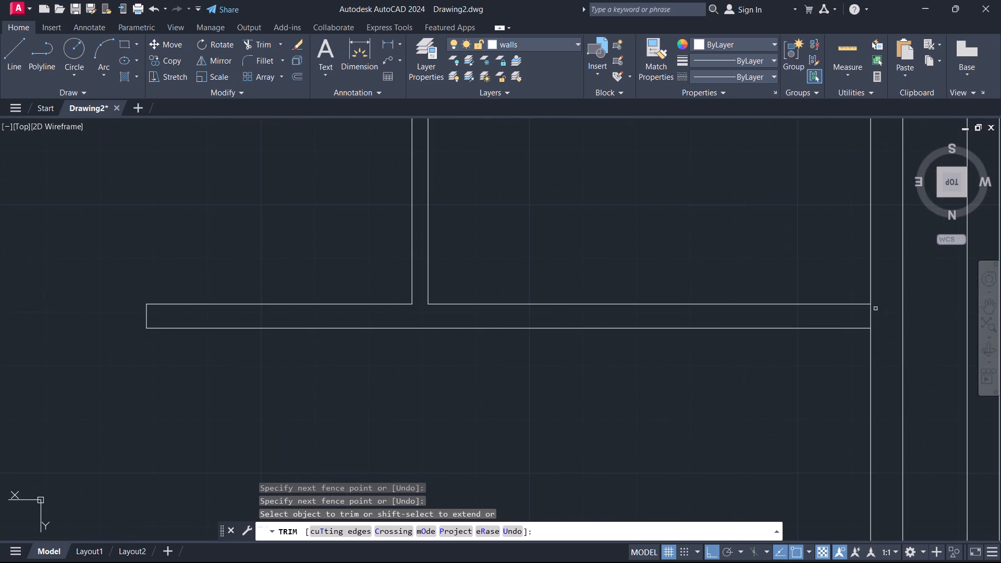
pyautogui.moveTo(877, 314); pyautogui.dragTo(840, 321)
pyautogui.scroll(-3, 800, 378)
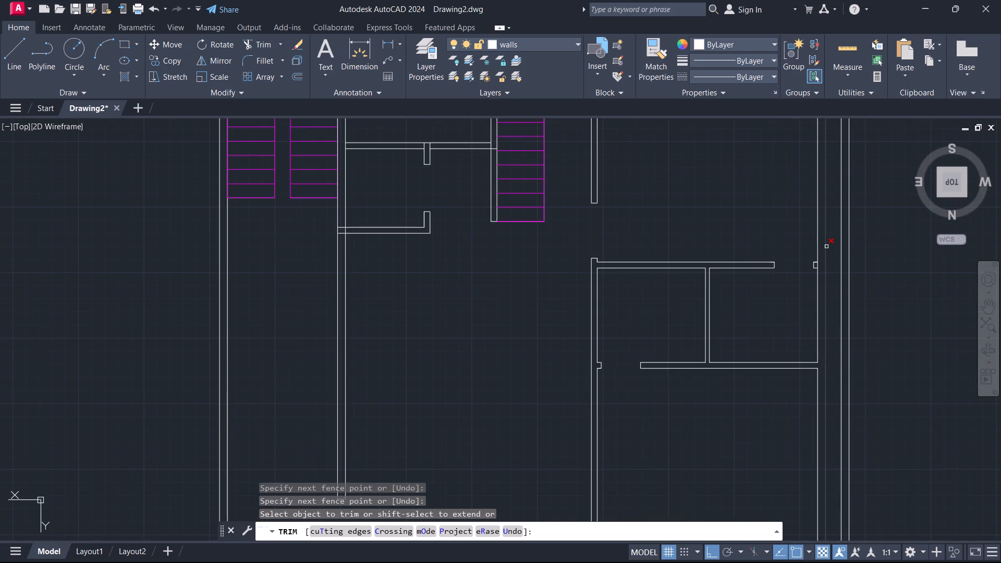
pyautogui.scroll(3, 818, 251)
pyautogui.moveTo(823, 302); pyautogui.dragTo(814, 305)
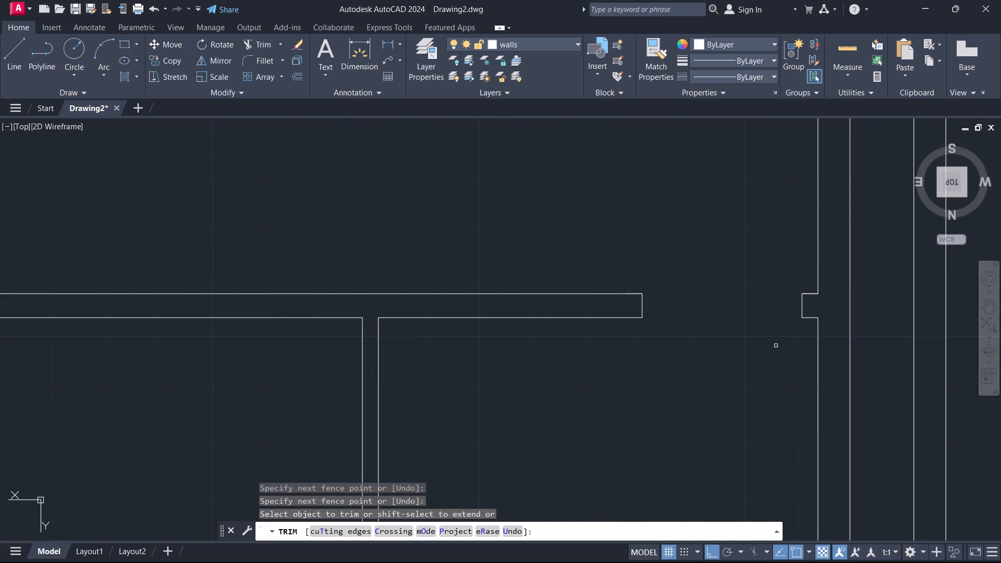
# Trim the lower wall's inner face line where the long central partition's bottom stub joins it, and end the trimming.
pyautogui.scroll(-3, 744, 337)
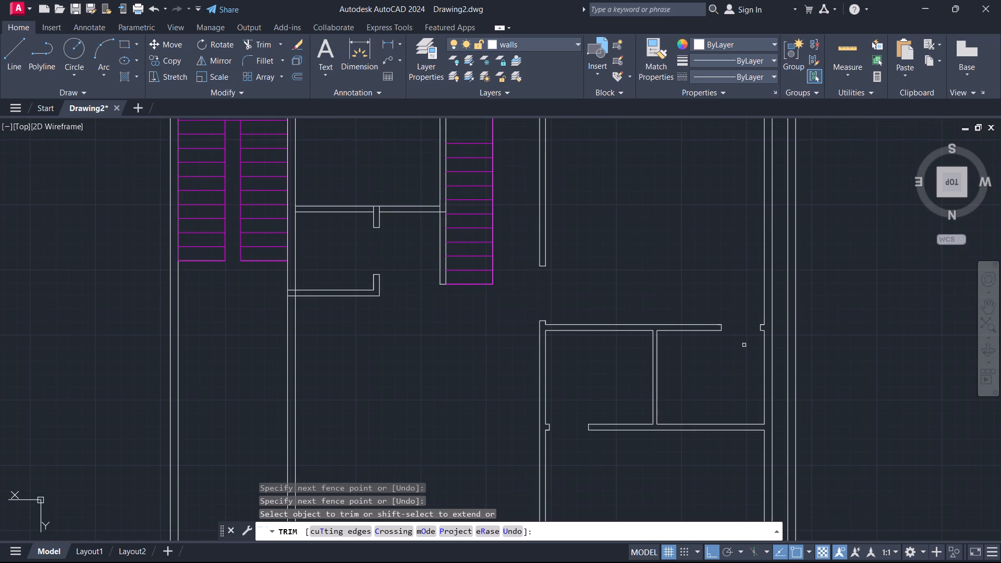
pyautogui.moveTo(680, 483); pyautogui.dragTo(784, 214, button='middle')
pyautogui.scroll(-1, 680, 476)
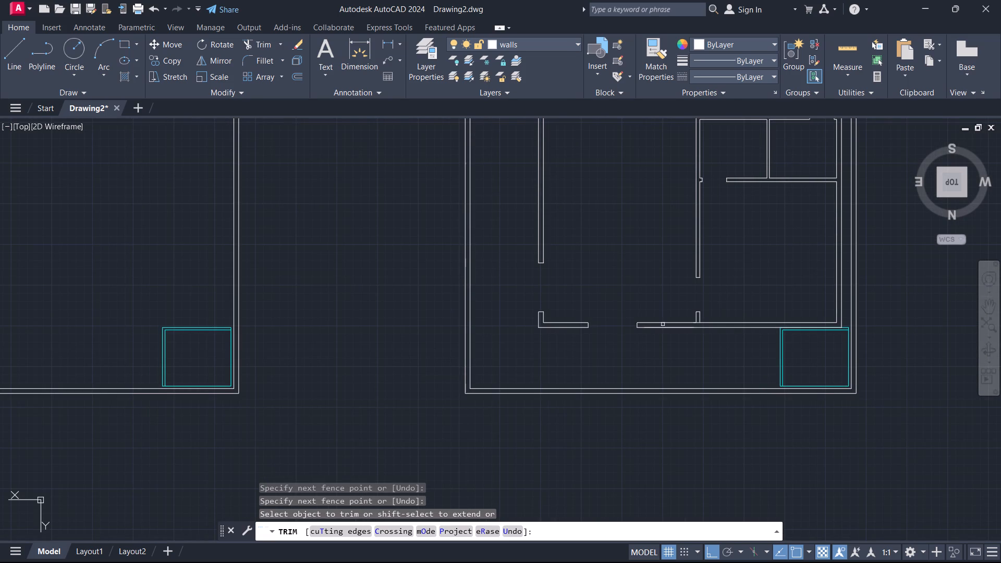
pyautogui.scroll(3, 698, 323)
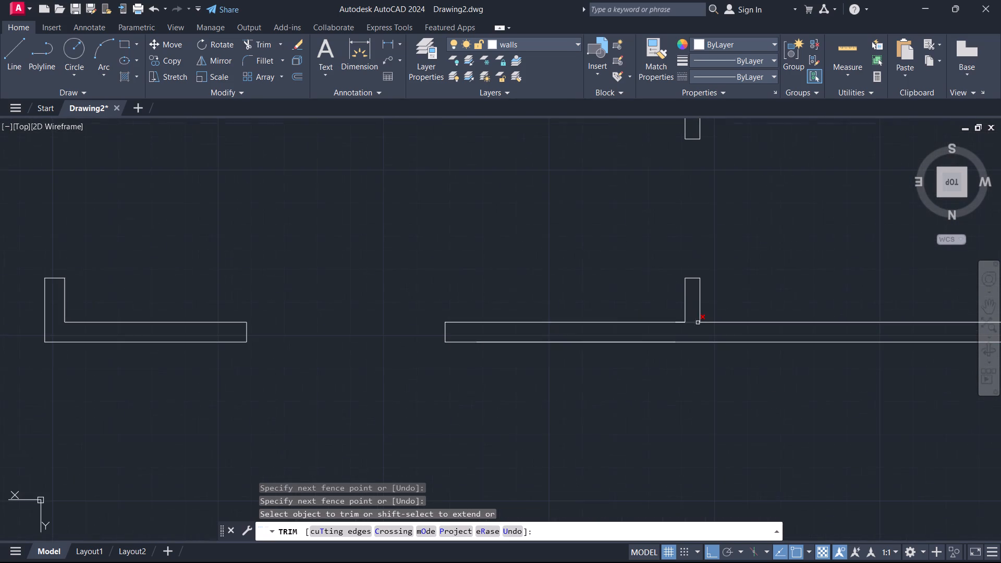
pyautogui.moveTo(691, 315); pyautogui.dragTo(692, 326)
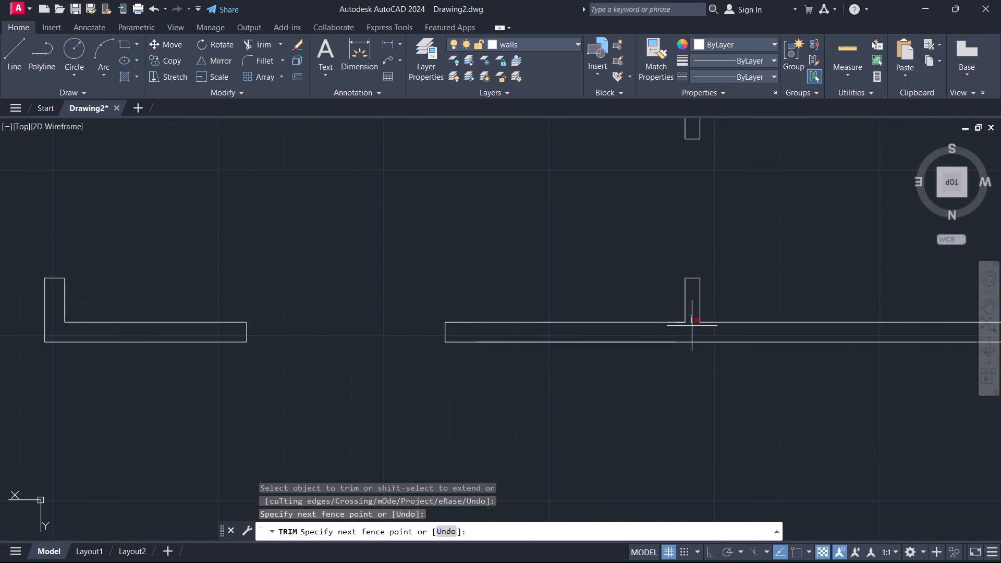
pyautogui.scroll(-3, 731, 297)
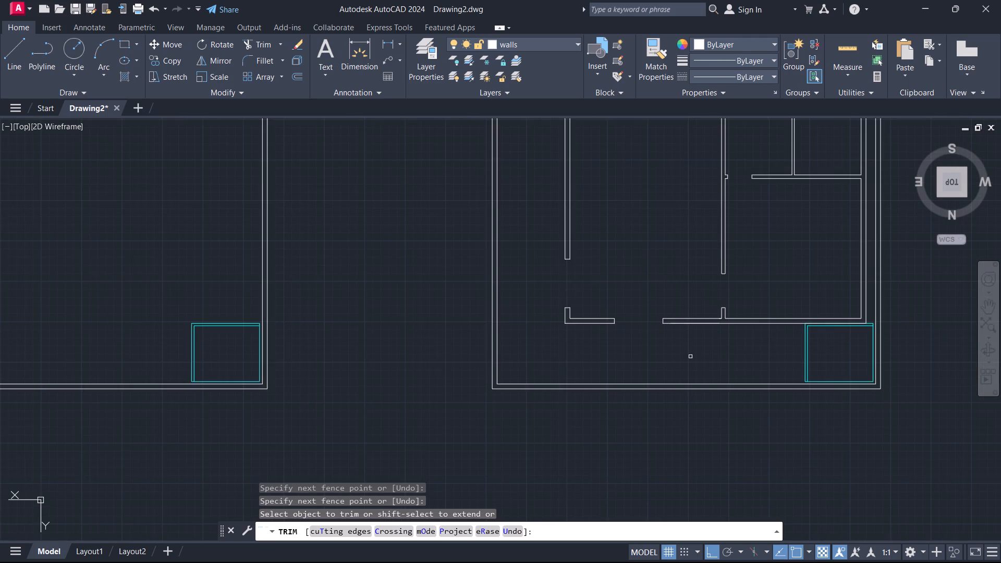
pyautogui.scroll(-1, 690, 357)
pyautogui.moveTo(709, 352); pyautogui.dragTo(601, 447, button='middle')
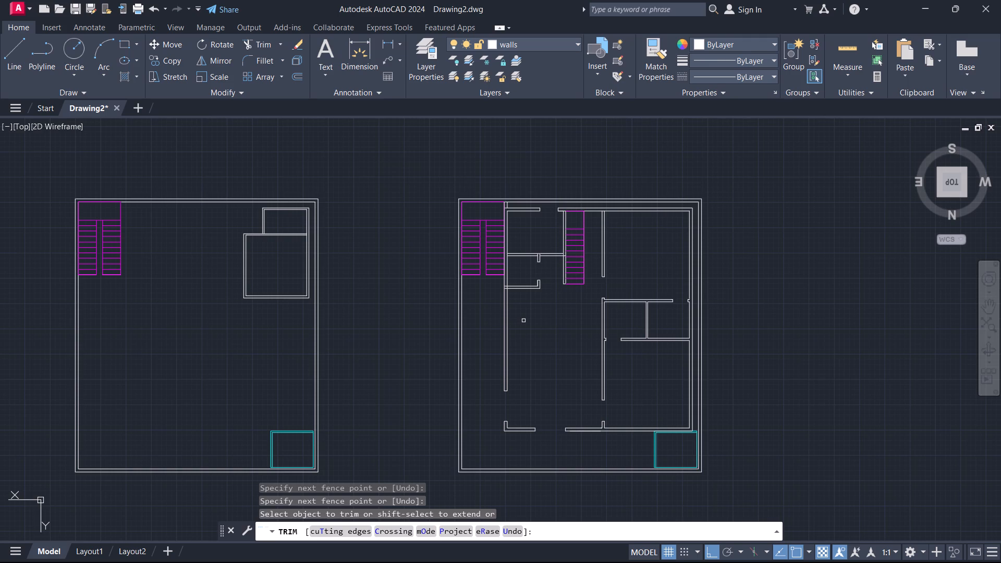
pyautogui.press('Escape')
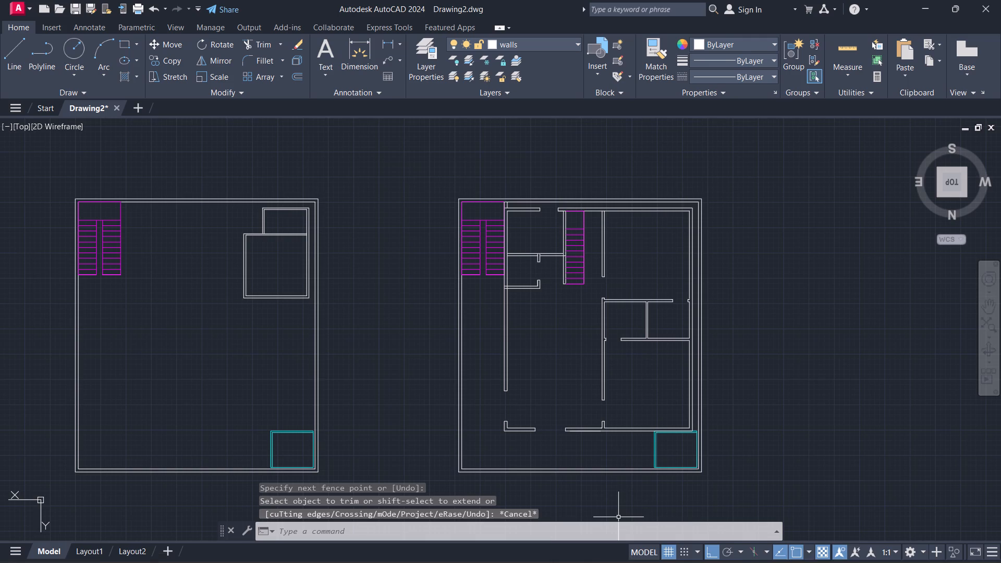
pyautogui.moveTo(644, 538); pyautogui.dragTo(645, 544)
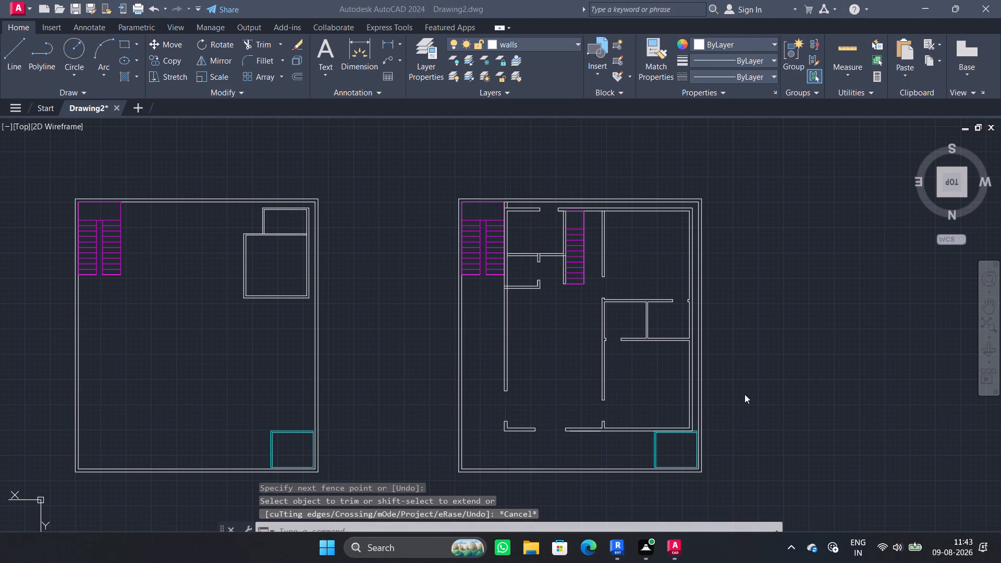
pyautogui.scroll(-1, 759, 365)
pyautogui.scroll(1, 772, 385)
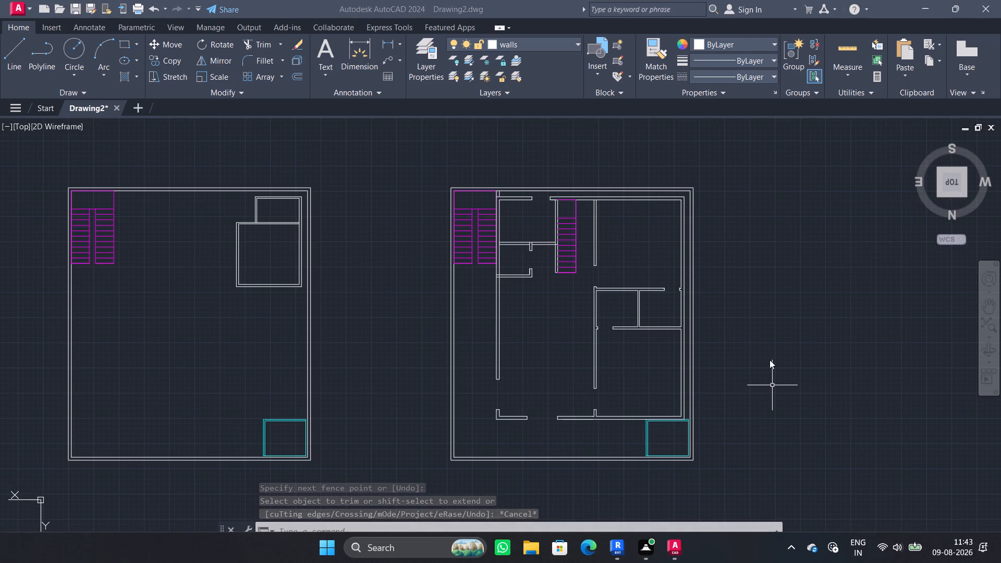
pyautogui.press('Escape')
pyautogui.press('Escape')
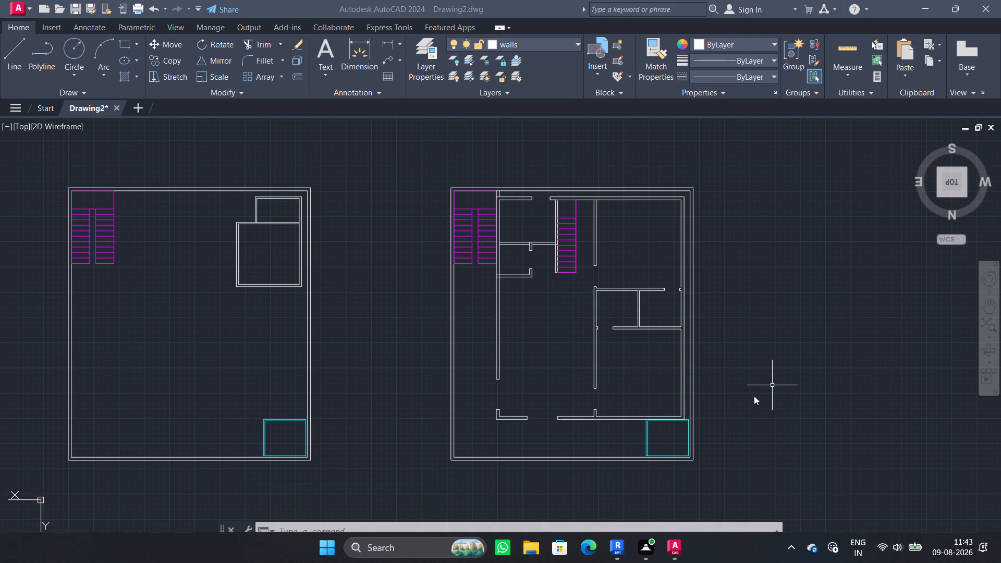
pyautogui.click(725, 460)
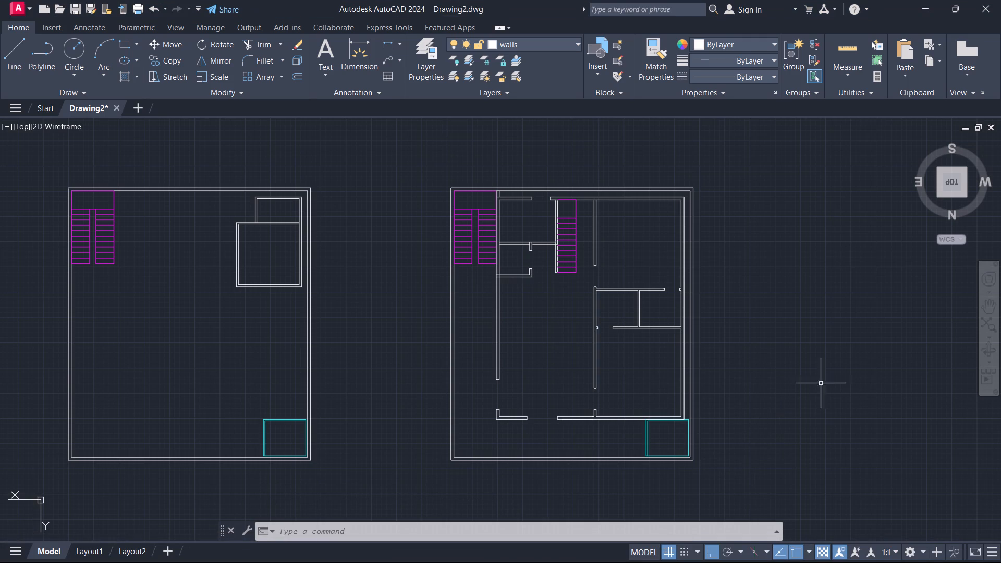
# Copy the entire house floor plan, including its boundary and staircases, horizontally into the empty space beside it, away from the stair-only plan.
pyautogui.click(384, 153)
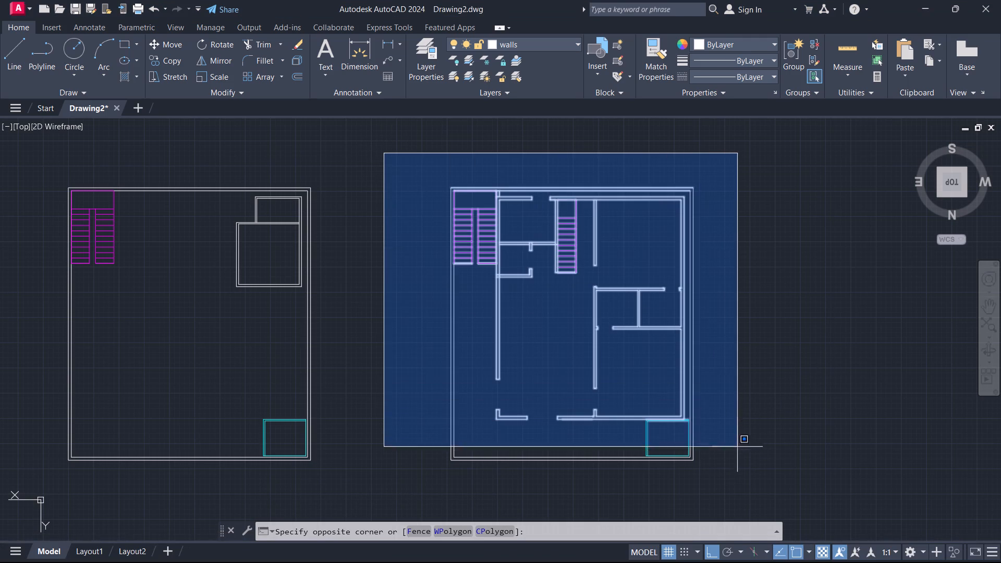
pyautogui.click(724, 475)
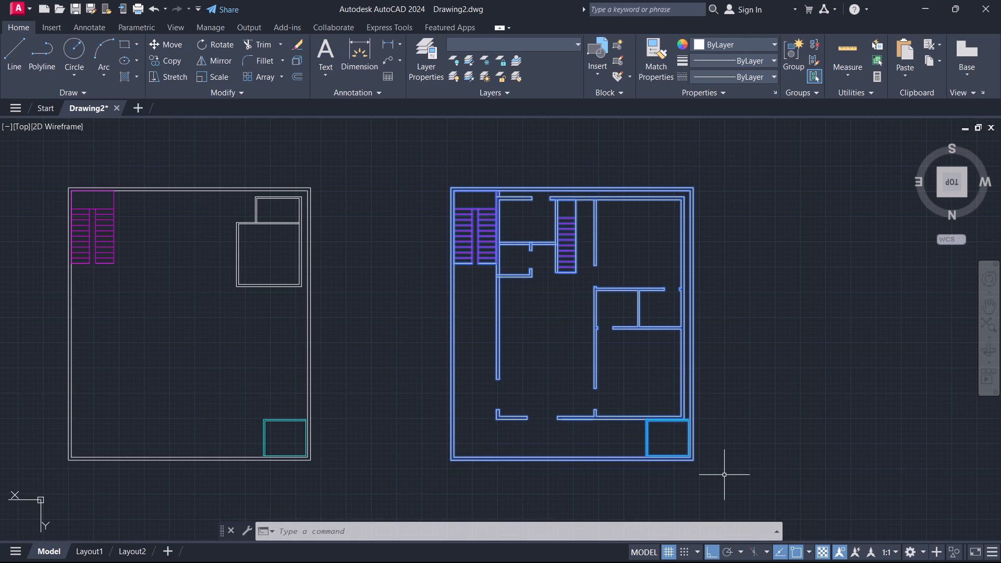
pyautogui.write('co')
pyautogui.press('Return')
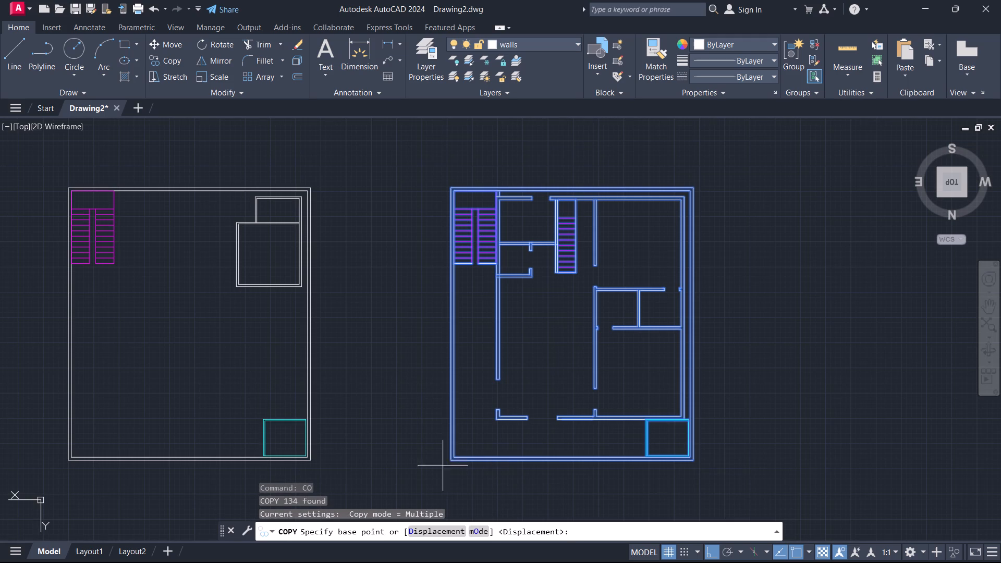
pyautogui.click(446, 464)
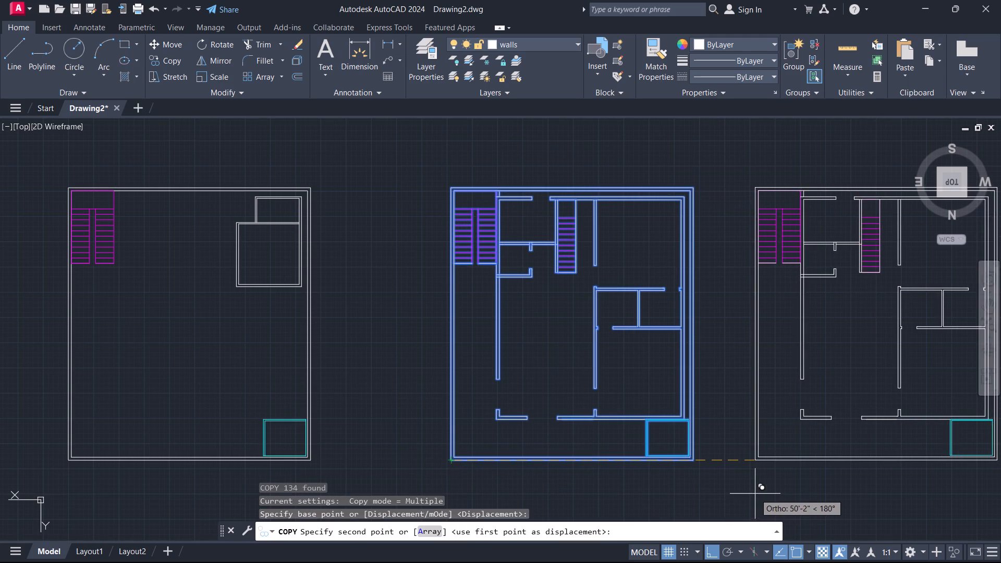
pyautogui.scroll(-1, 744, 481)
pyautogui.moveTo(755, 478); pyautogui.dragTo(595, 459, button='middle')
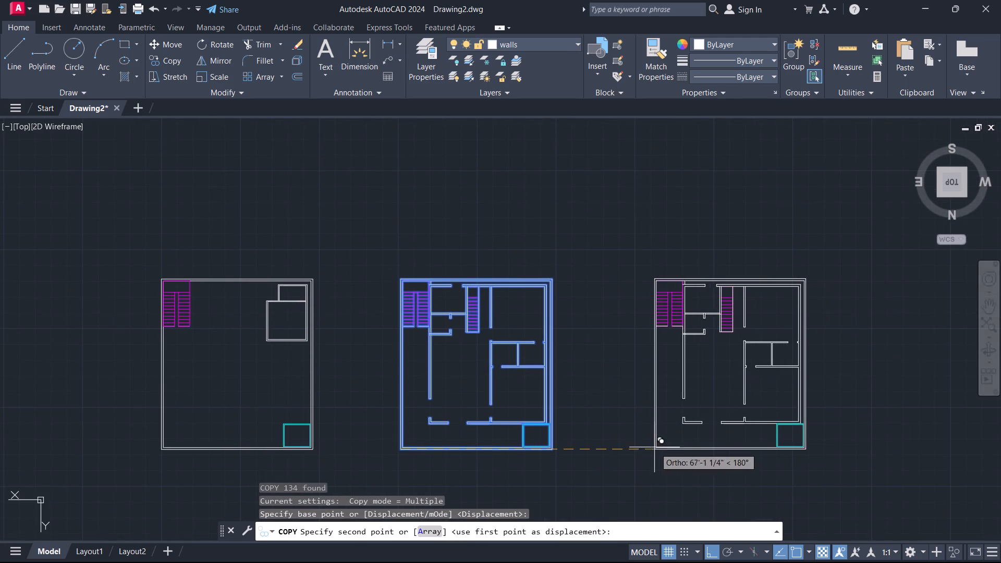
pyautogui.click(608, 456)
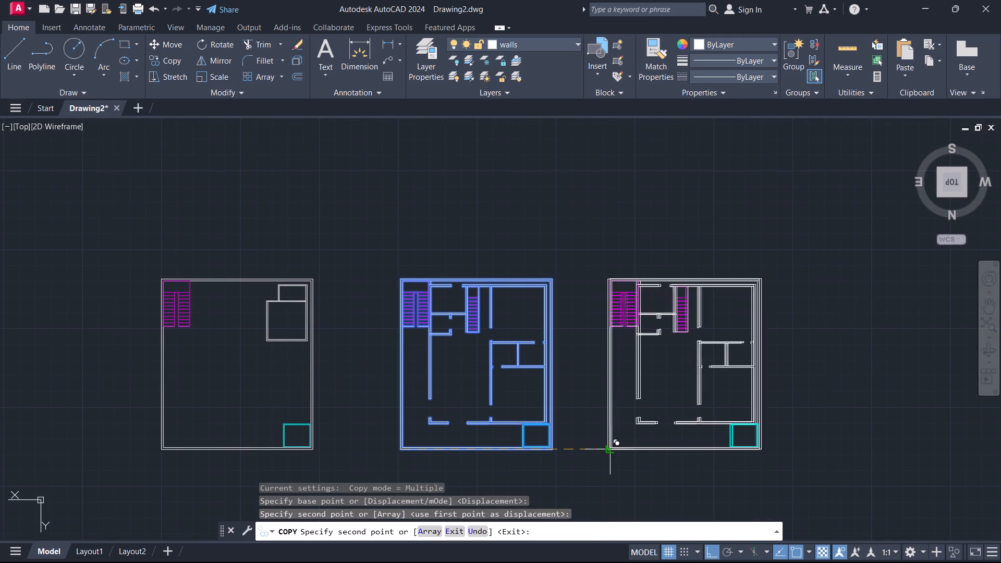
pyautogui.press('Escape')
# In the copied plan, trim away the upper cross partition between the two staircases along with its short door stub.
pyautogui.scroll(1, 787, 337)
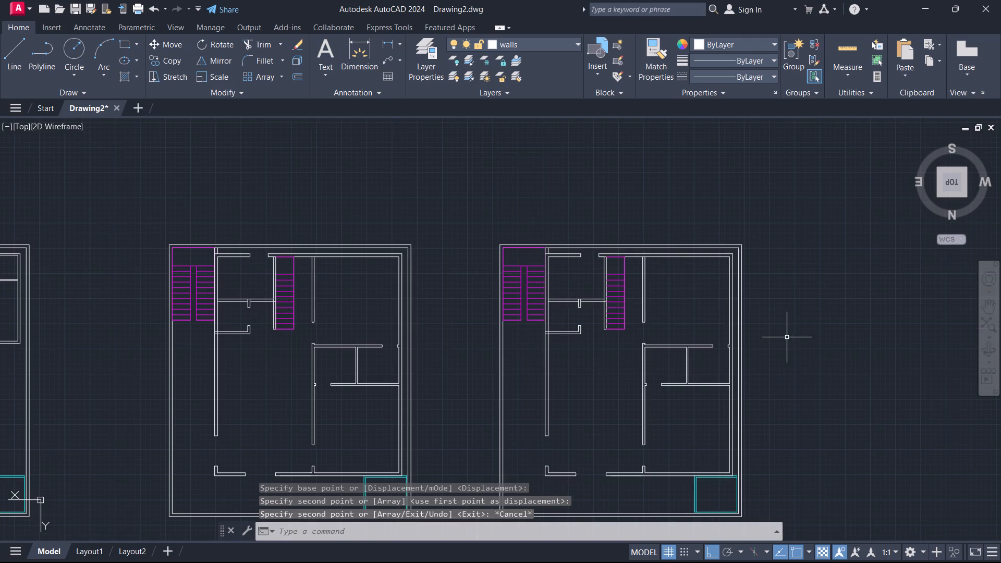
pyautogui.moveTo(805, 346); pyautogui.dragTo(805, 312, button='middle')
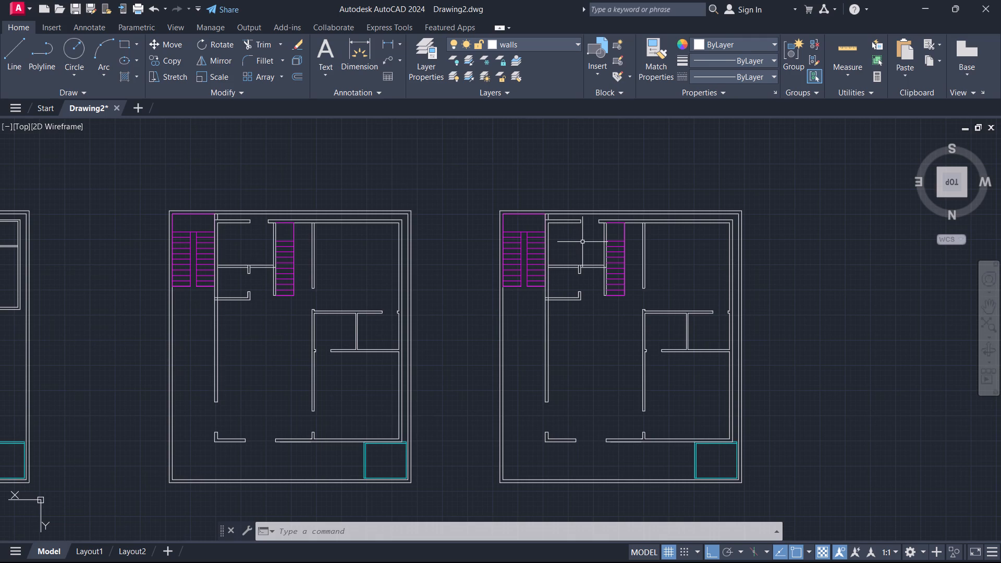
pyautogui.press('Escape')
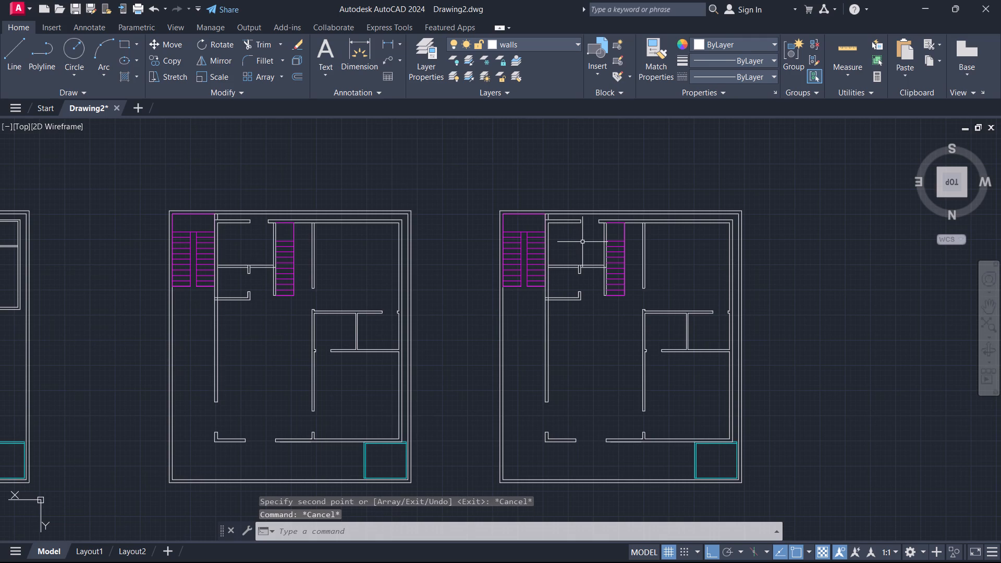
pyautogui.write('tr')
pyautogui.press('Return')
pyautogui.moveTo(582, 242); pyautogui.dragTo(582, 289)
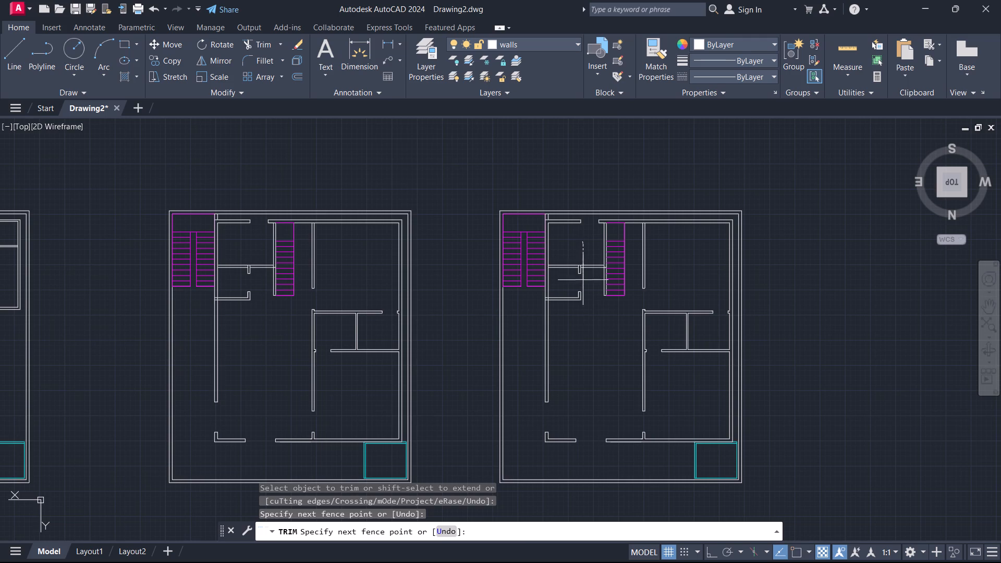
pyautogui.moveTo(582, 289); pyautogui.dragTo(575, 334)
pyautogui.moveTo(564, 258); pyautogui.dragTo(564, 299)
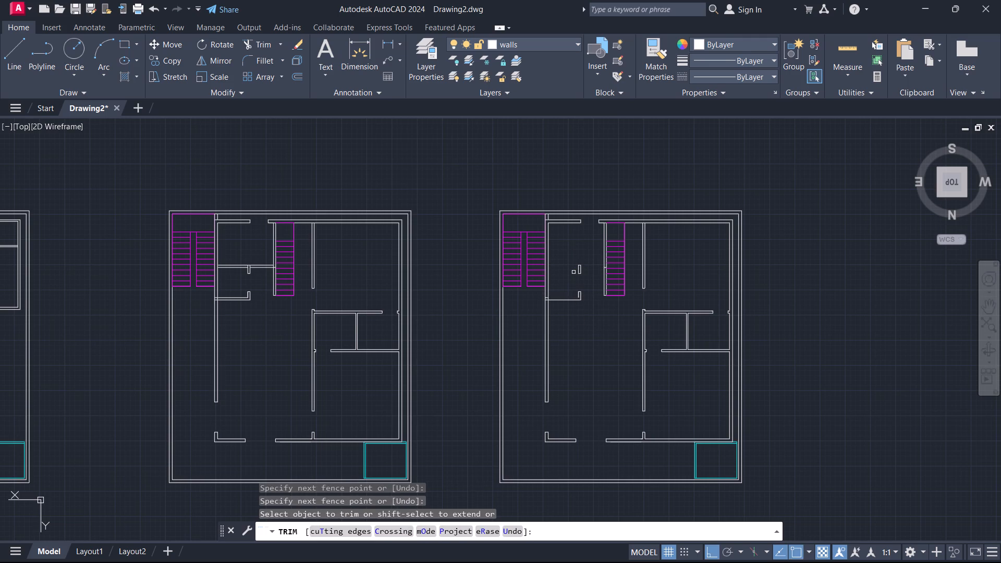
pyautogui.moveTo(573, 272); pyautogui.dragTo(584, 270)
pyautogui.click(581, 267)
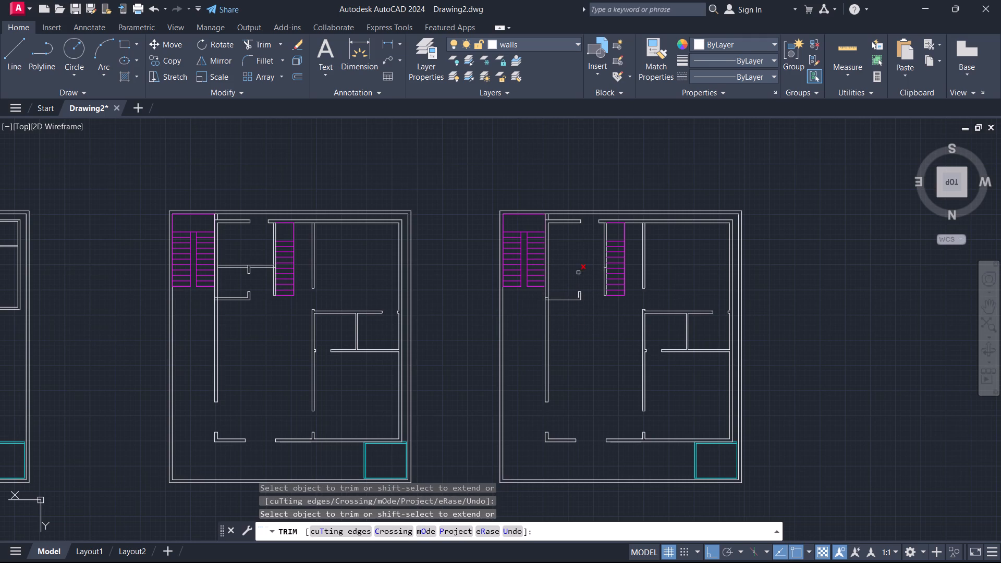
pyautogui.click(579, 274)
# Trim away the rest of the lower cross partition, its end line in the side wall and its door stub.
pyautogui.moveTo(563, 295); pyautogui.dragTo(566, 326)
pyautogui.scroll(2, 533, 301)
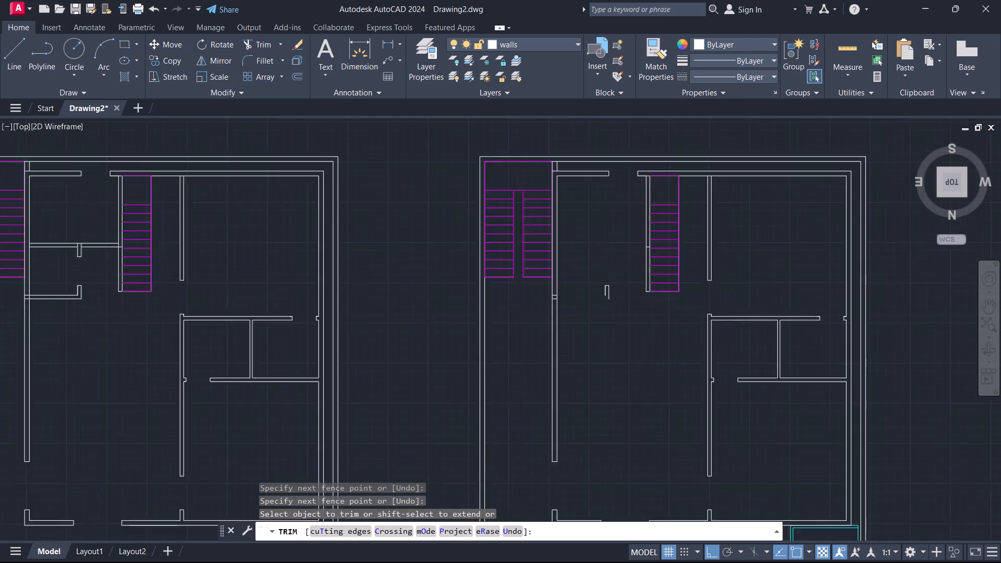
pyautogui.scroll(1, 532, 301)
pyautogui.moveTo(587, 280); pyautogui.dragTo(588, 302)
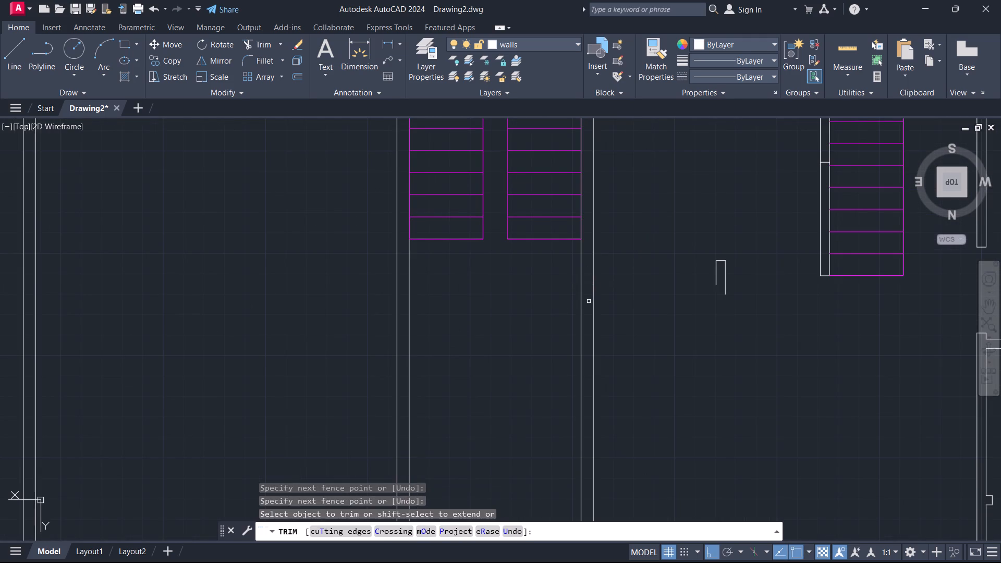
pyautogui.moveTo(684, 272); pyautogui.dragTo(743, 278)
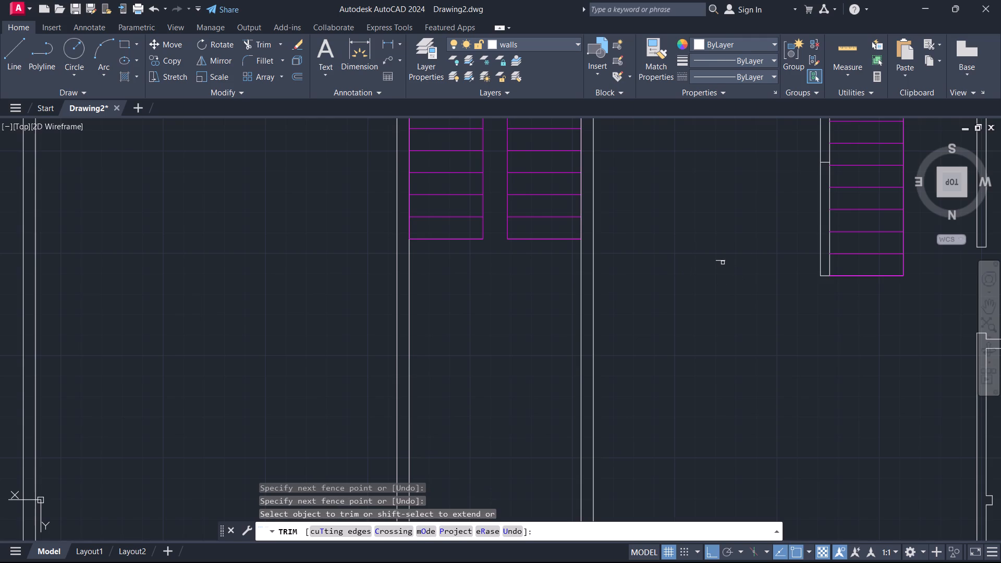
pyautogui.click(723, 260)
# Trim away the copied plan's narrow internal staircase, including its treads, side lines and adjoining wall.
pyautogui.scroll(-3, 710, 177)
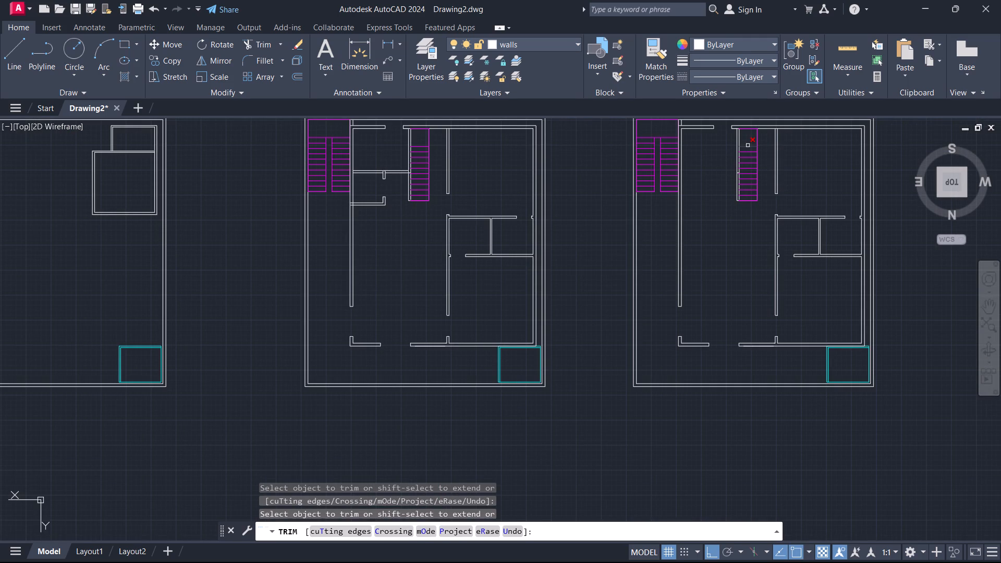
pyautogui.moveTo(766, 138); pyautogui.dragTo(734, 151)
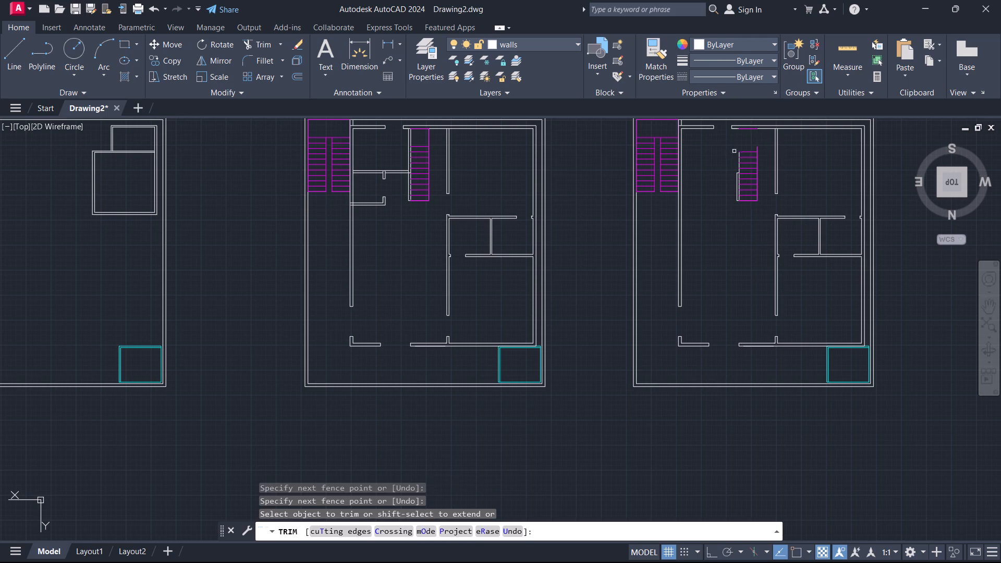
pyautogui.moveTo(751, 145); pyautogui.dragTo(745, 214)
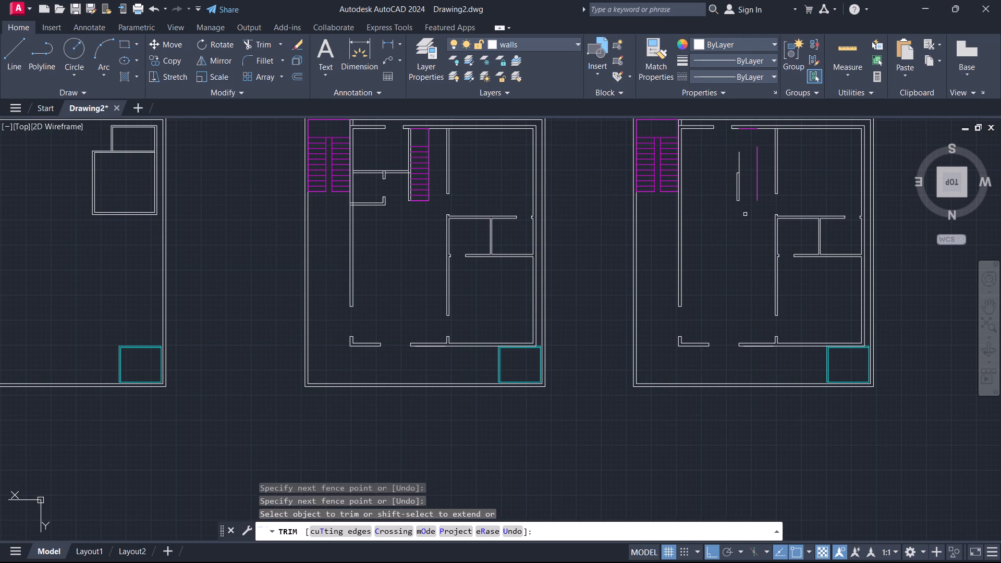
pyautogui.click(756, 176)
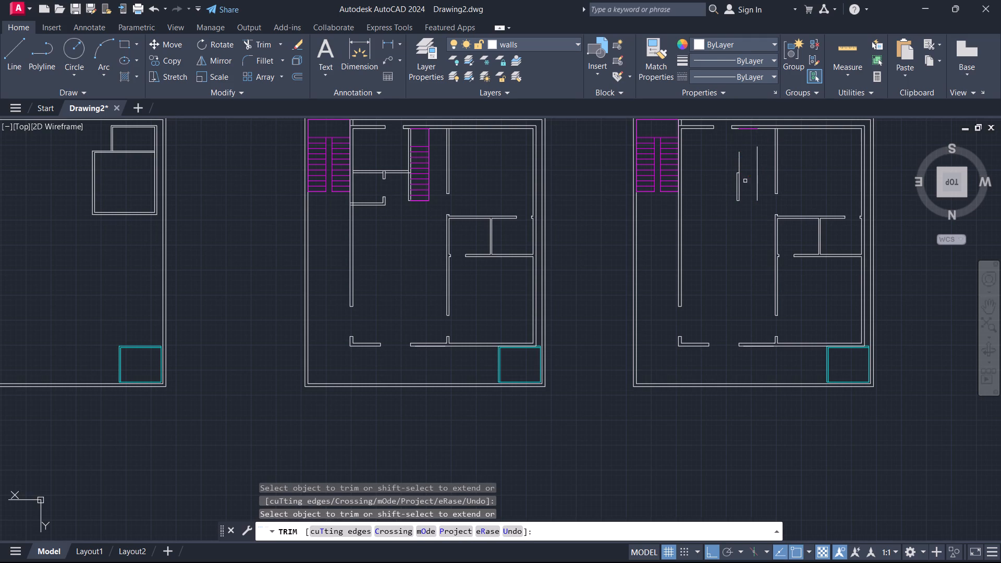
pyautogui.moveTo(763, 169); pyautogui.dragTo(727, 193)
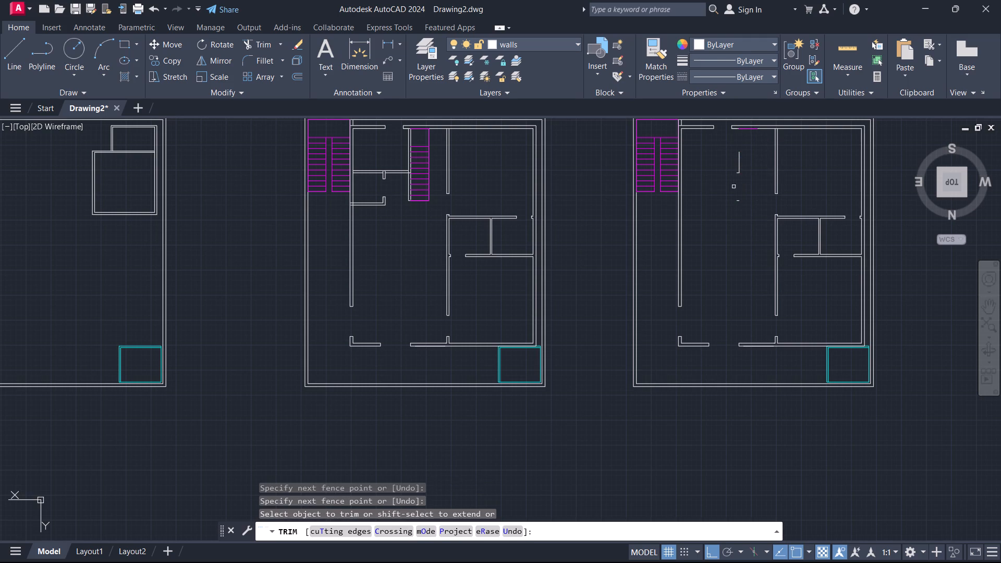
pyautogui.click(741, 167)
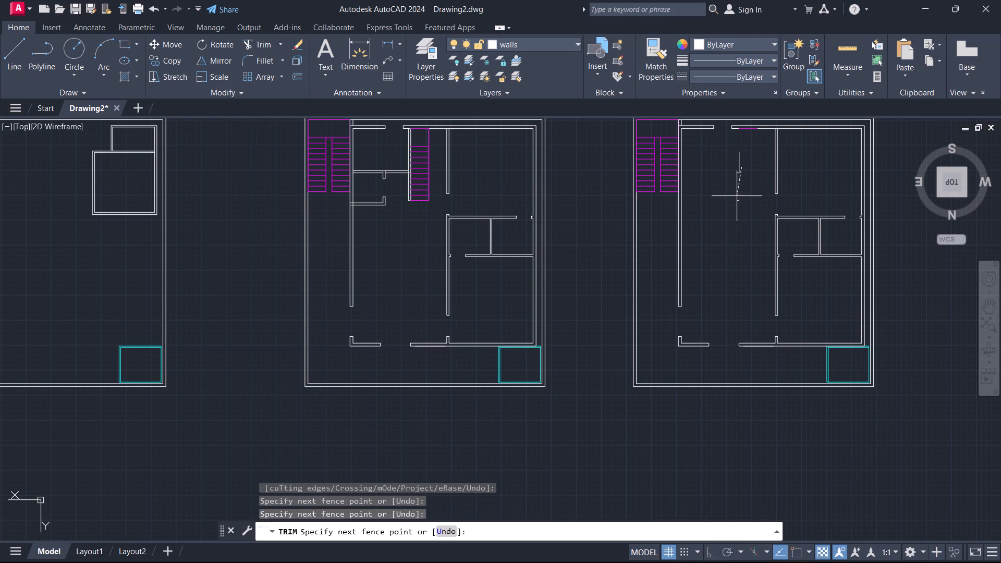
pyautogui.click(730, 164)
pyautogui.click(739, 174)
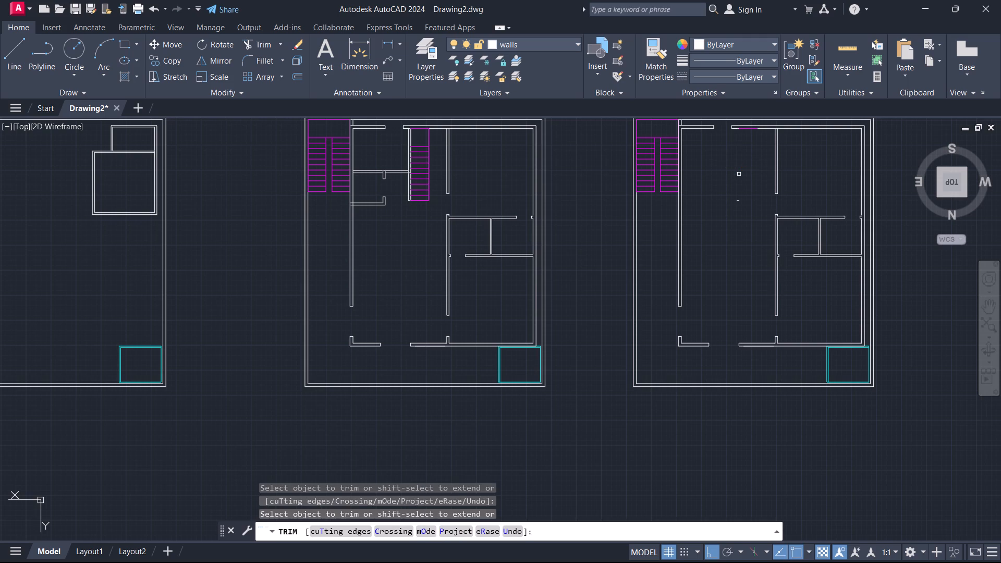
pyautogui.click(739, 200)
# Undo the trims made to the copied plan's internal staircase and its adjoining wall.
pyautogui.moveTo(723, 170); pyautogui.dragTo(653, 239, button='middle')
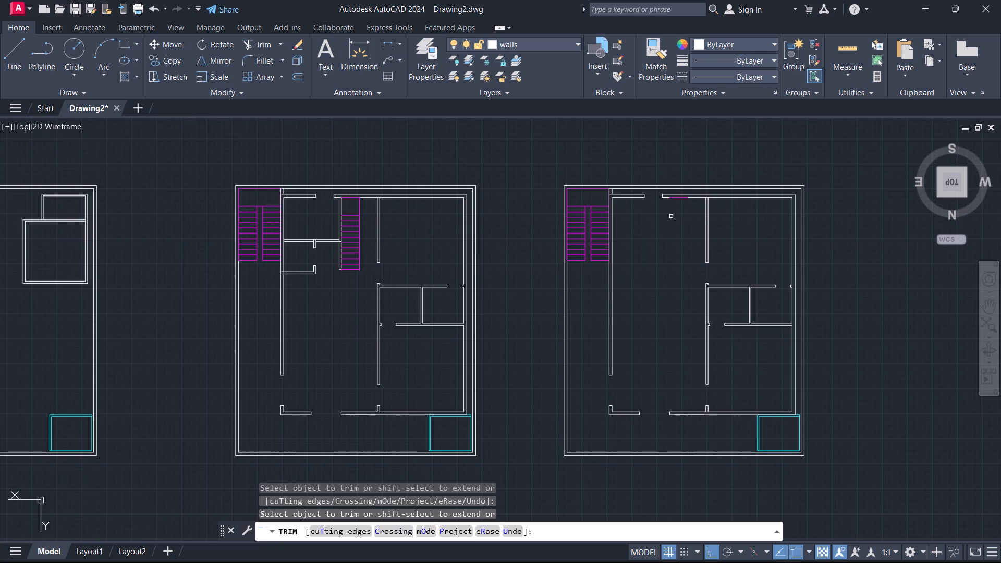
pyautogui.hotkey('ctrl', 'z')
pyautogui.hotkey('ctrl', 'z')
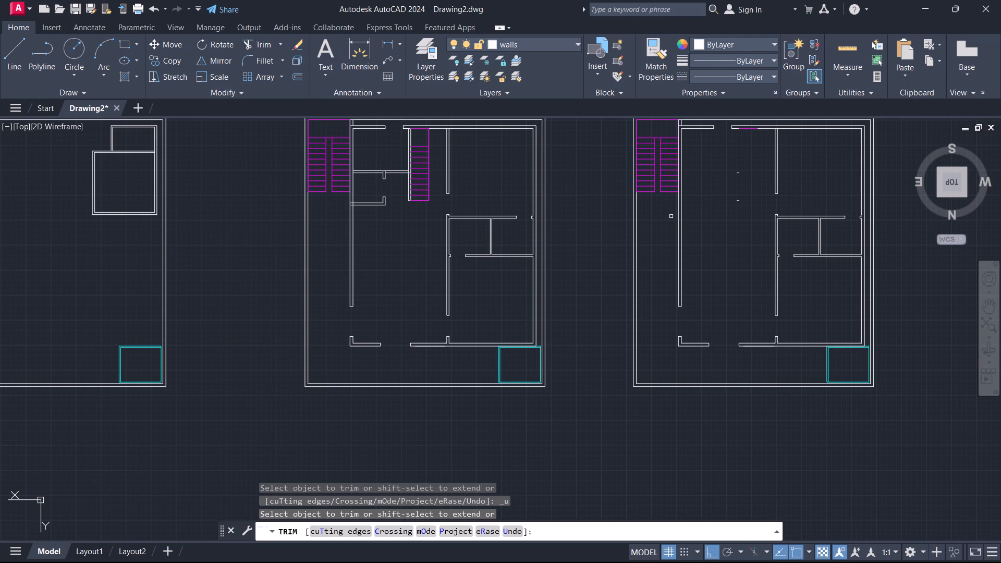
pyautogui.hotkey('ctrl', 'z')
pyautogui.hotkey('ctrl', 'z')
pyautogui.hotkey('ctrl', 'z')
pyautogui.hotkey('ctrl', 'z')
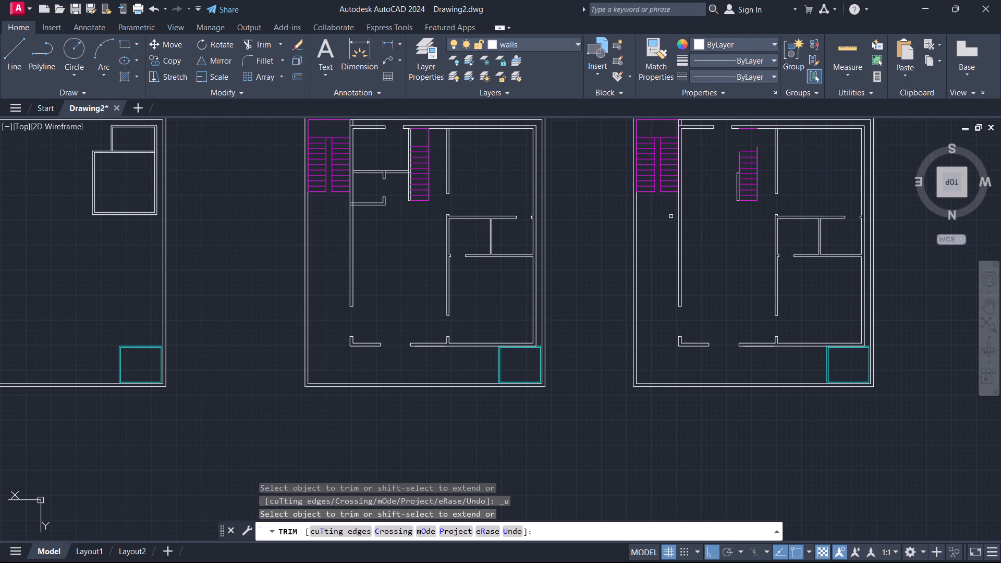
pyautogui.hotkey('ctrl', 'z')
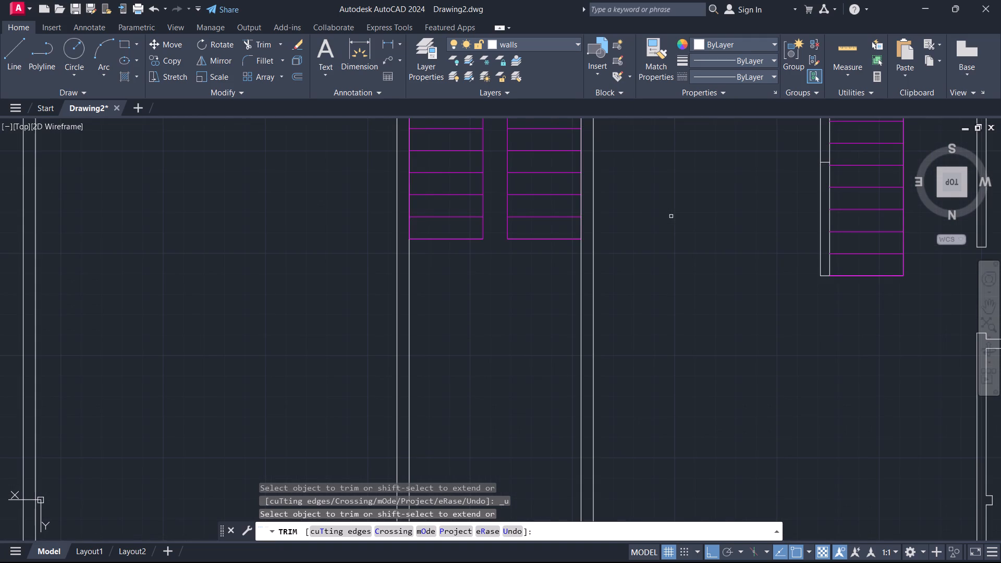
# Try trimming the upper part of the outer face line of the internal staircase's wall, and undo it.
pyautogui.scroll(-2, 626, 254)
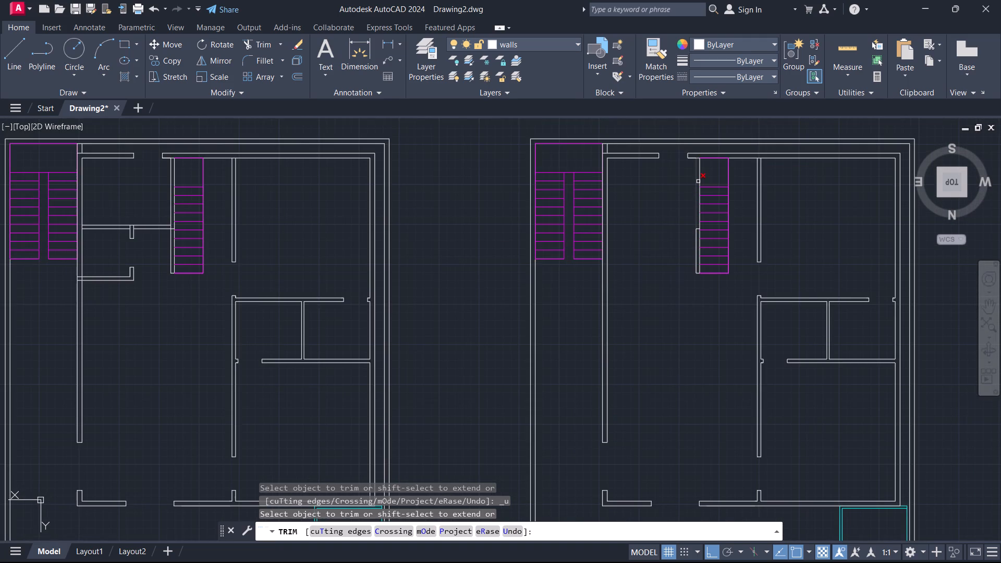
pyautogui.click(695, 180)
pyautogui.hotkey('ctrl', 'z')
# Trim the leftover short line crossing the internal staircase's wall where the removed upper partition joined, and end the trimming.
pyautogui.scroll(-2, 680, 216)
pyautogui.scroll(-1, 719, 262)
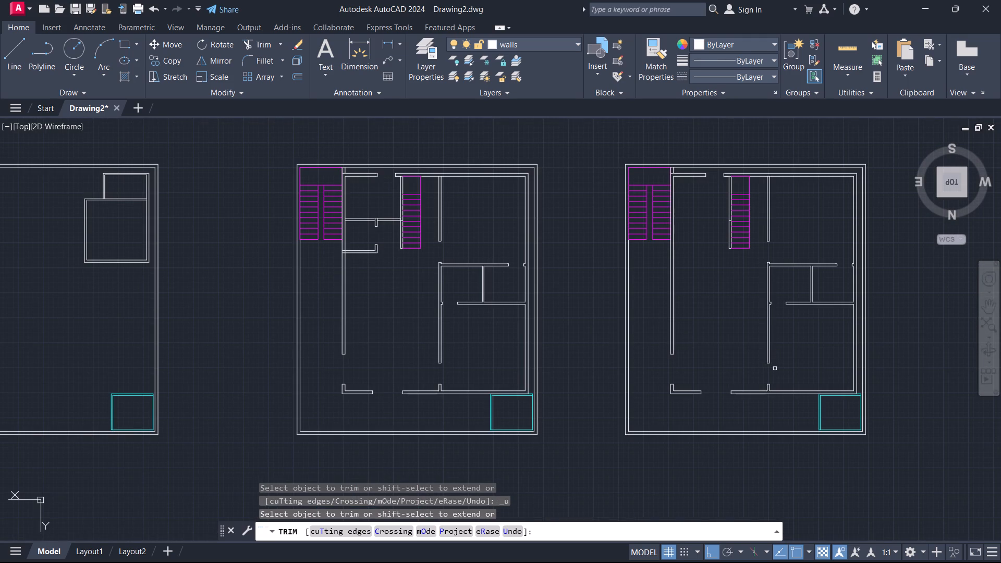
pyautogui.scroll(2, 784, 373)
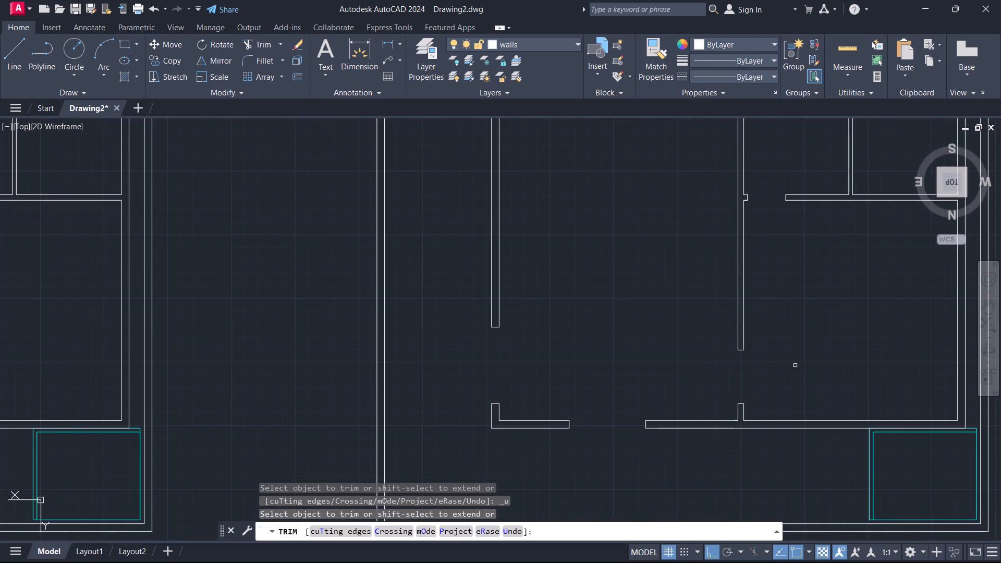
pyautogui.scroll(-1, 796, 364)
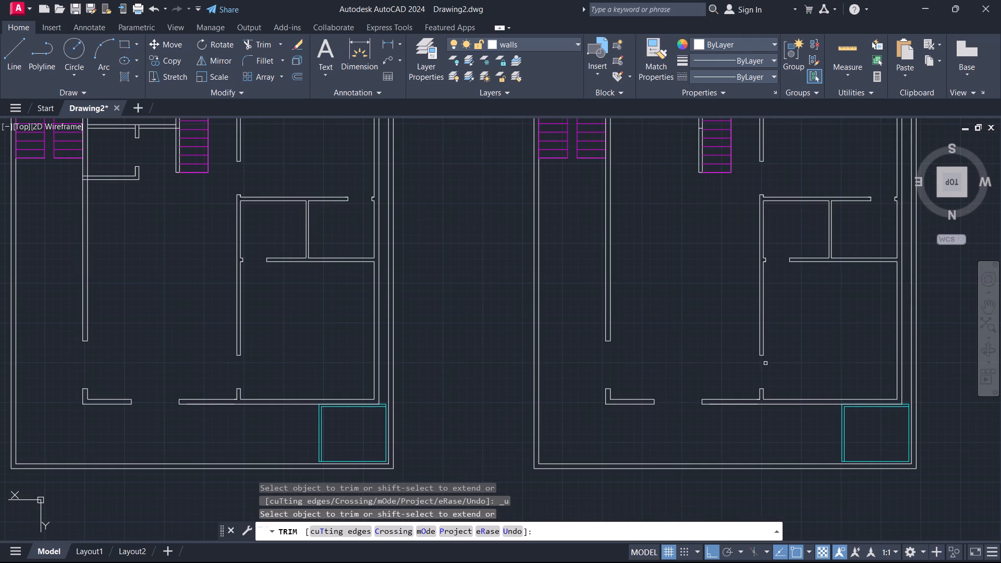
pyautogui.moveTo(804, 360); pyautogui.dragTo(714, 386, button='middle')
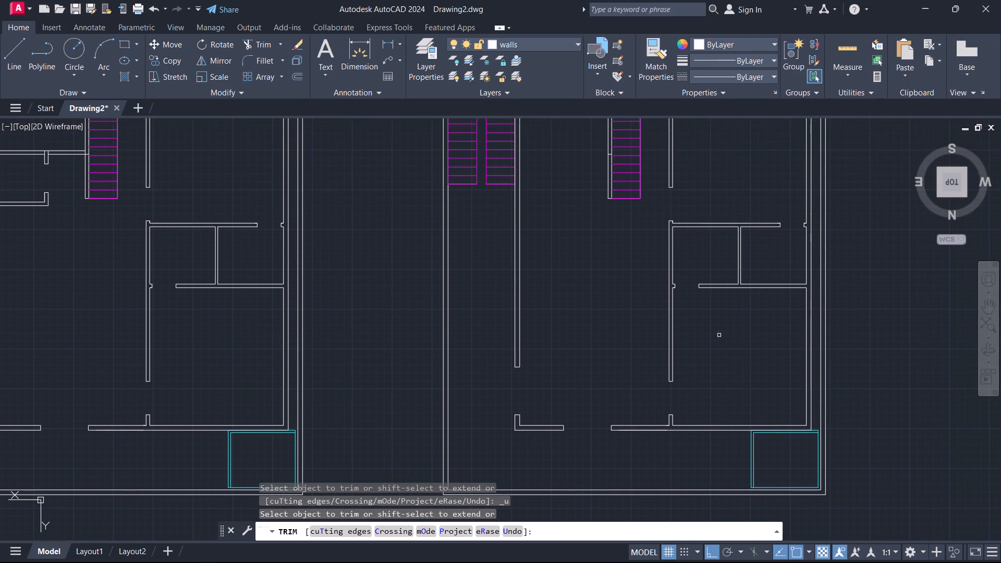
pyautogui.scroll(-1, 713, 334)
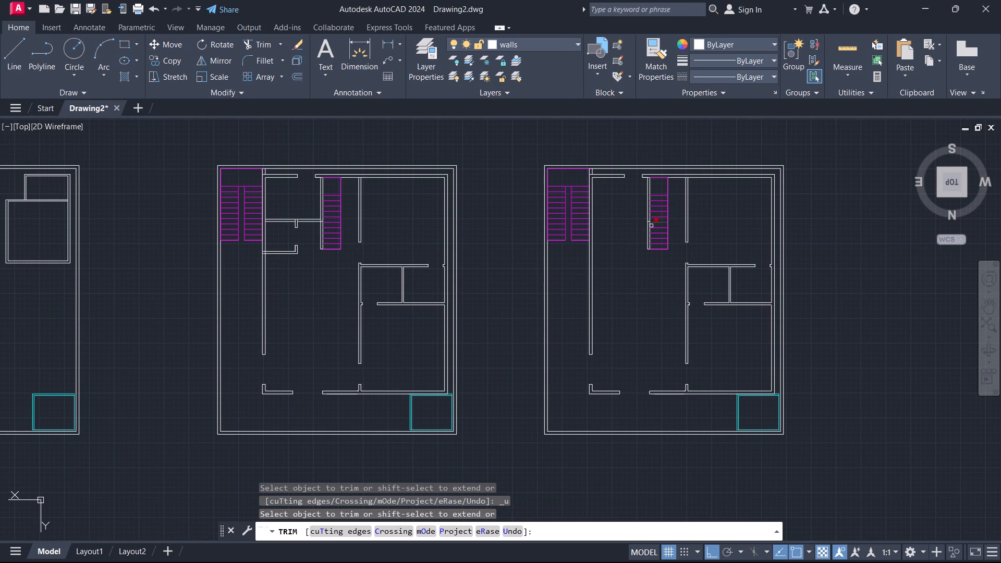
pyautogui.scroll(1, 630, 271)
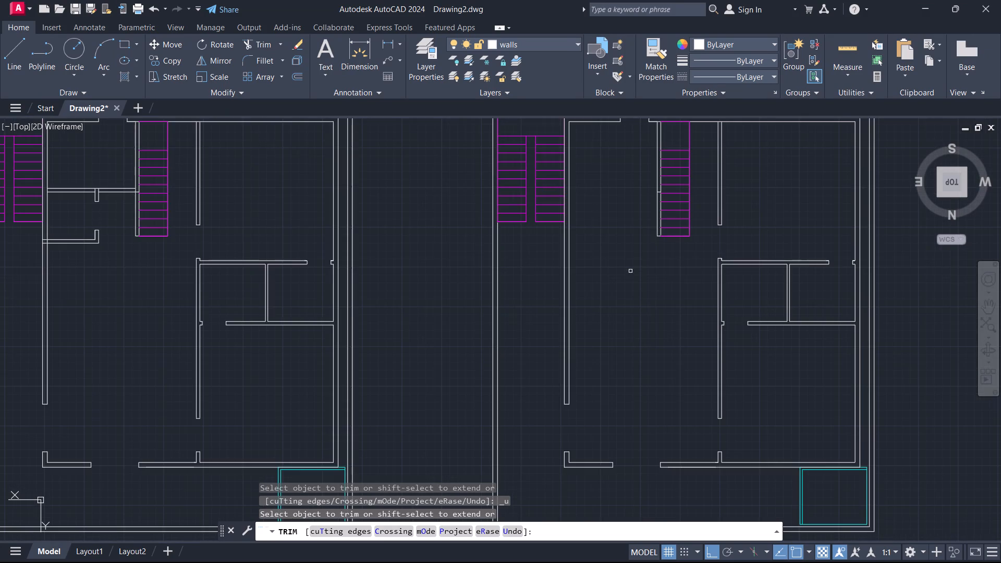
pyautogui.moveTo(643, 263); pyautogui.dragTo(606, 354, button='middle')
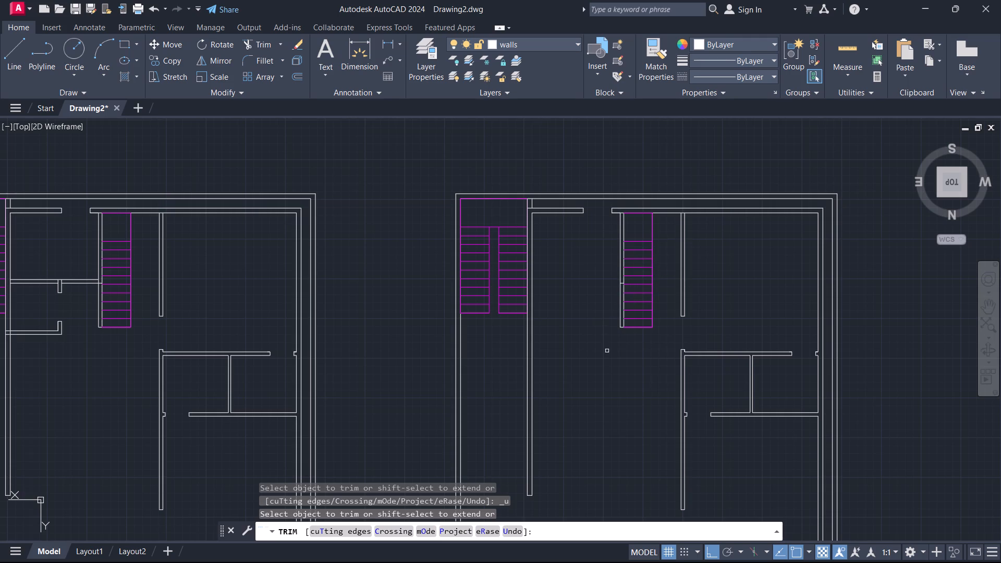
pyautogui.scroll(2, 614, 287)
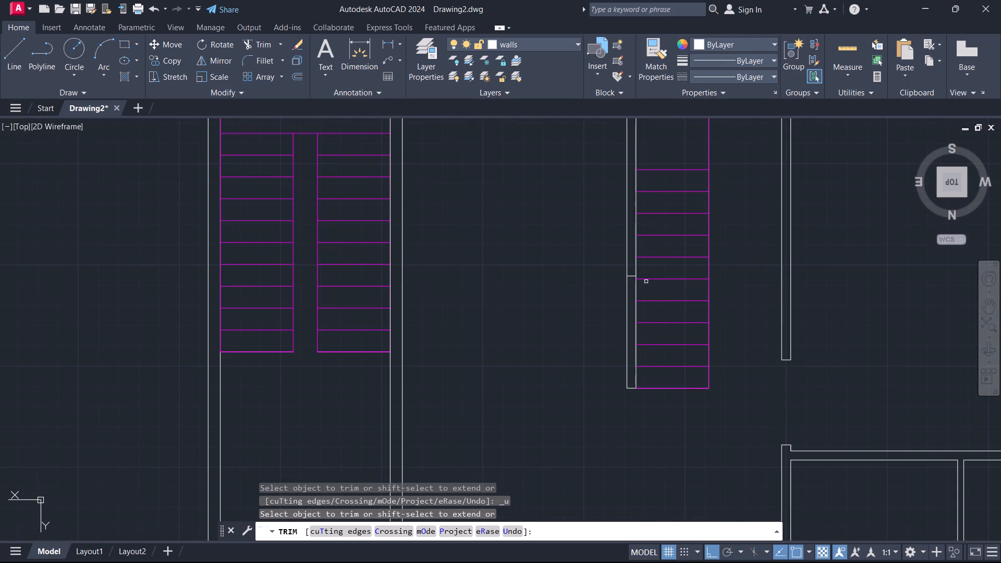
pyautogui.click(632, 278)
pyautogui.press('Escape')
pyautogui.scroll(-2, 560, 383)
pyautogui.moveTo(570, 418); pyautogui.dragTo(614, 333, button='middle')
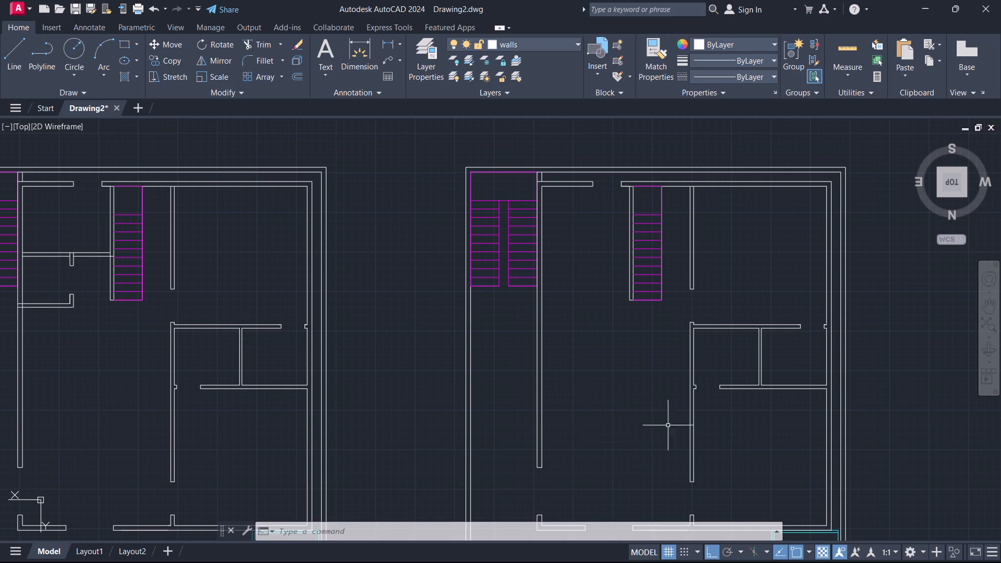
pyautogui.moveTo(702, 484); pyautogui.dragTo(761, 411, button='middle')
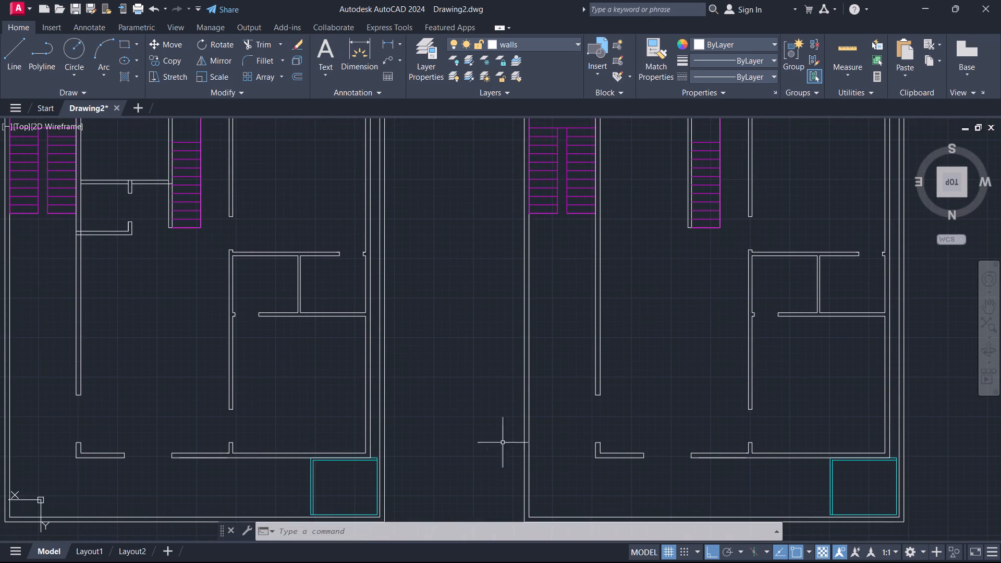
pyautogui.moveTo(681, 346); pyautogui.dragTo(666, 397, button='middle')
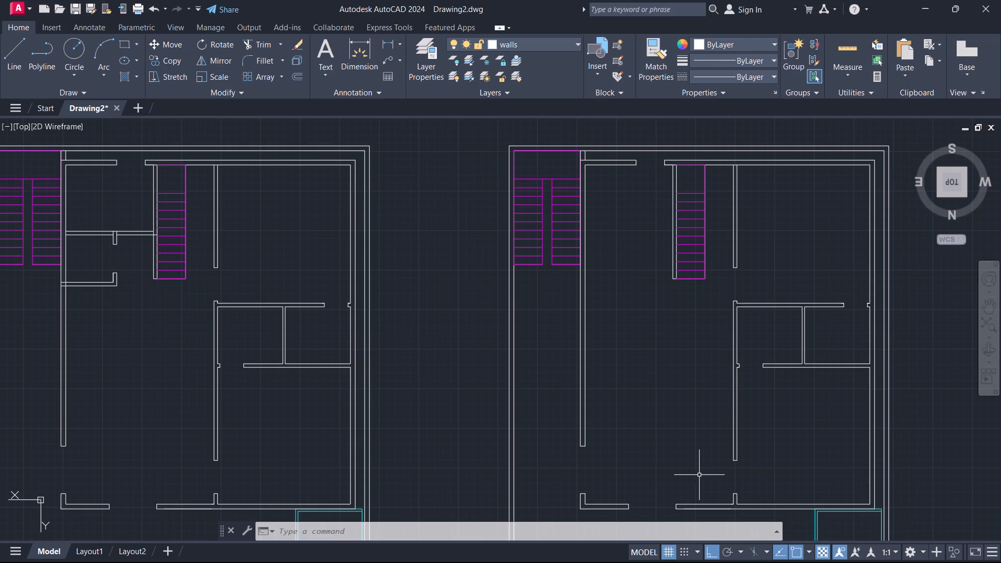
# Extend both face lines of the copied plan's lower outer house wall across its opening to close the gap.
pyautogui.moveTo(661, 473); pyautogui.dragTo(675, 385, button='middle')
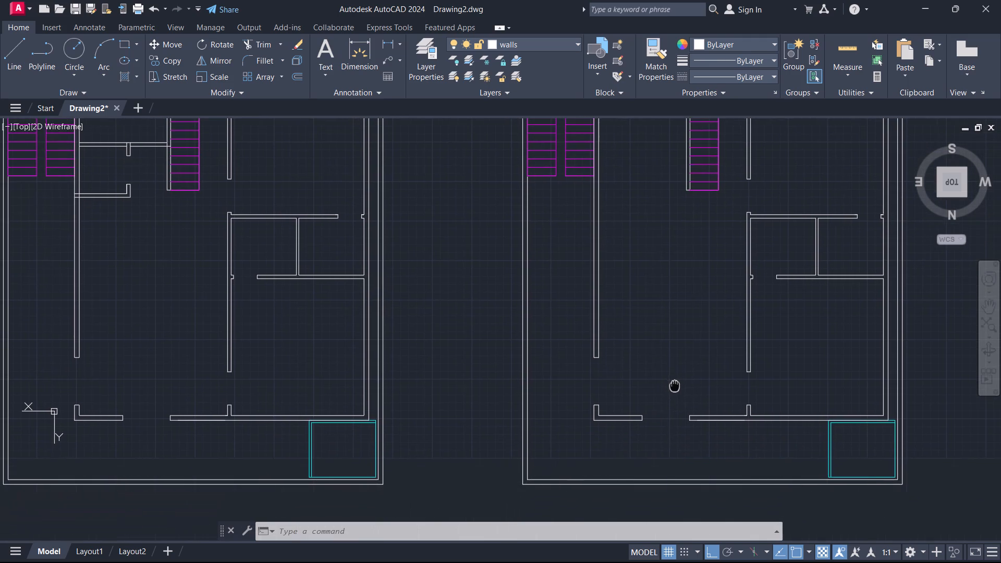
pyautogui.scroll(1, 645, 406)
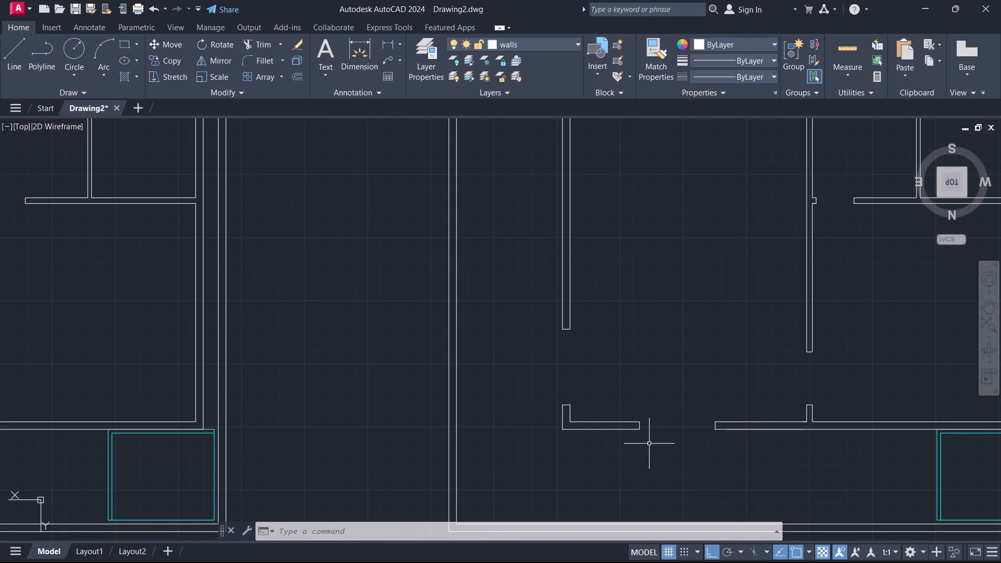
pyautogui.click(639, 426)
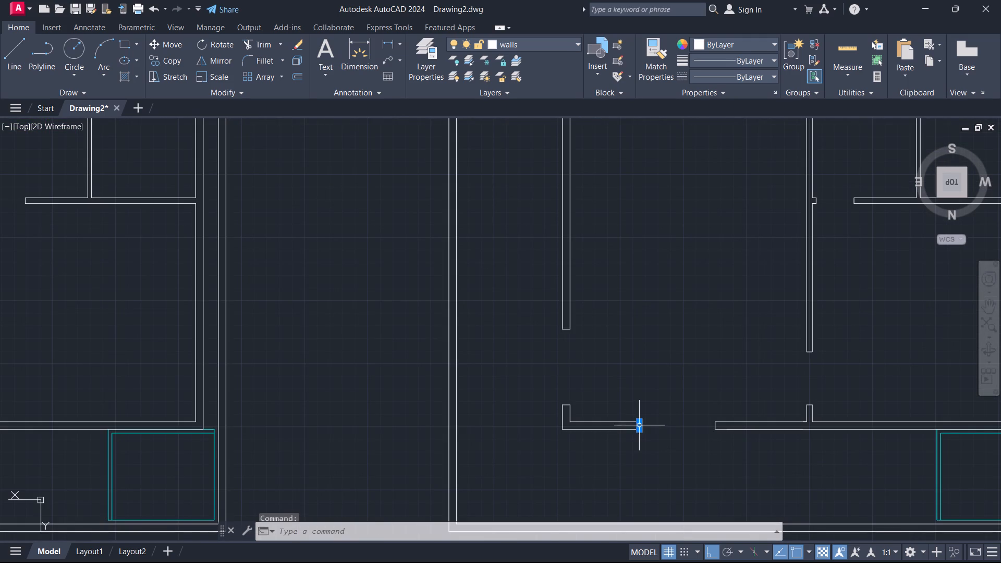
pyautogui.press('Escape')
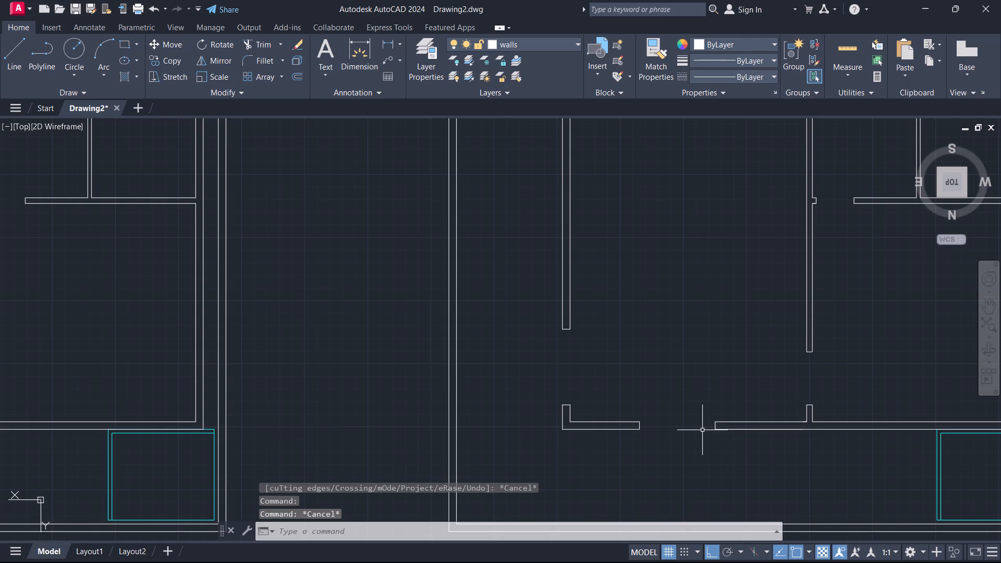
pyautogui.write('ex')
pyautogui.press('Return')
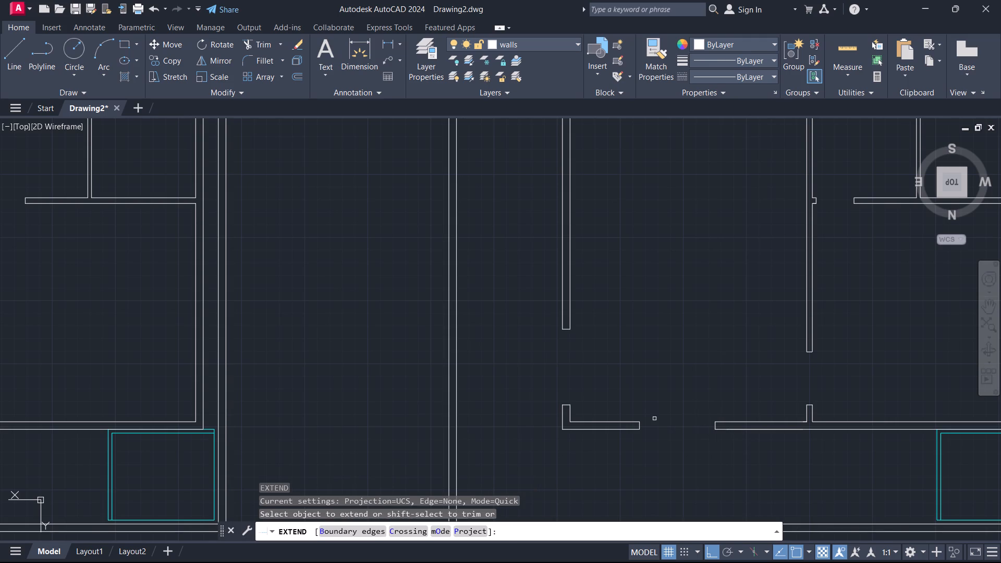
pyautogui.click(608, 422)
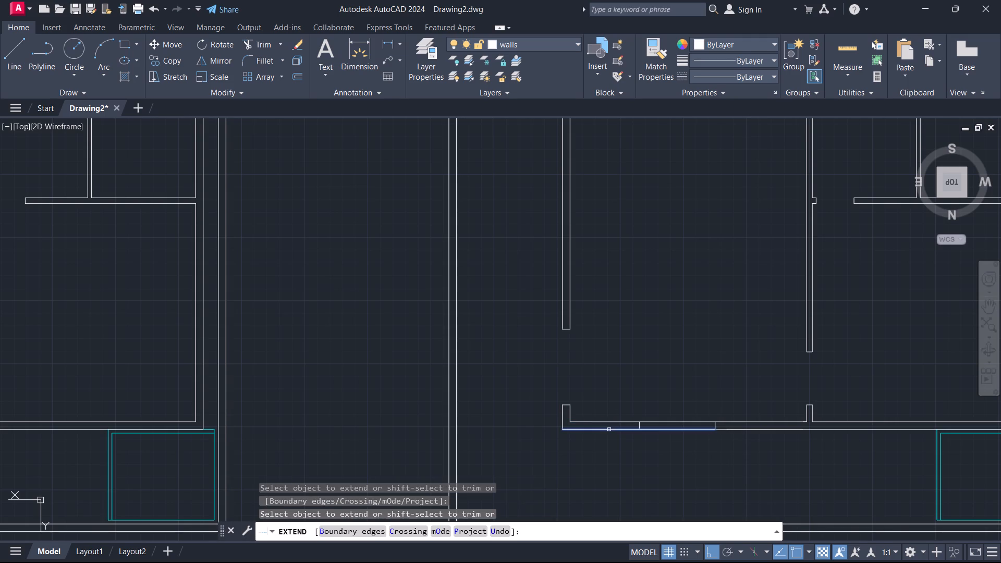
pyautogui.click(609, 430)
pyautogui.press('Escape')
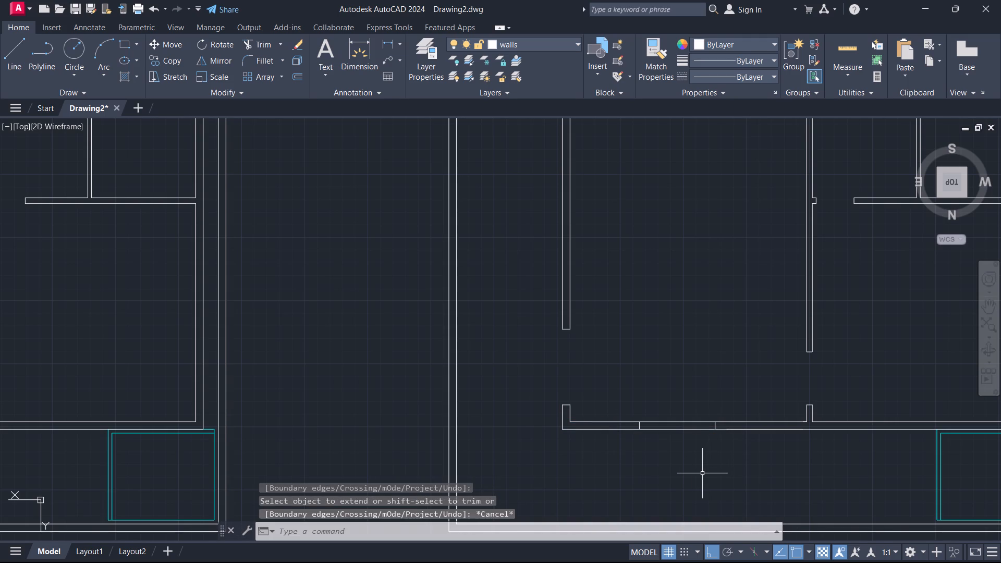
# Trim away the two leftover jamb lines crossing the closed-up opening in the copied plan's lower wall.
pyautogui.write('tr')
pyautogui.press('Return')
pyautogui.scroll(3, 727, 432)
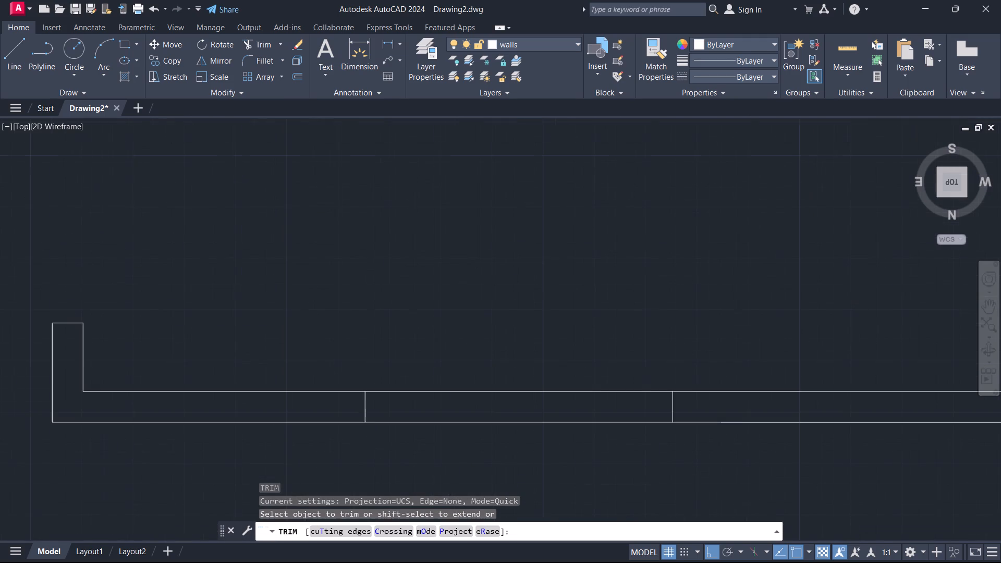
pyautogui.moveTo(692, 410); pyautogui.dragTo(664, 409)
pyautogui.scroll(-1, 784, 466)
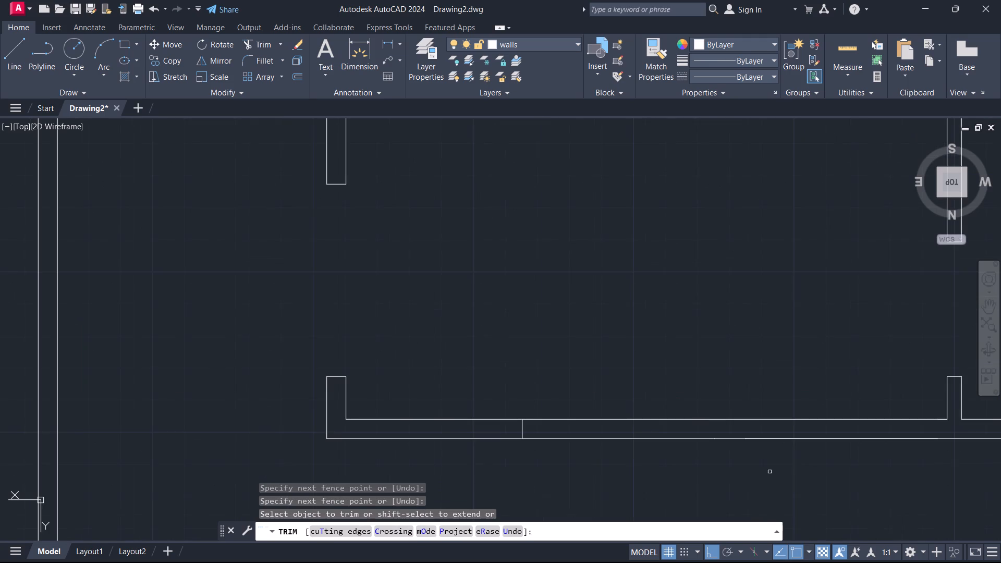
pyautogui.moveTo(621, 461); pyautogui.dragTo(738, 491, button='middle')
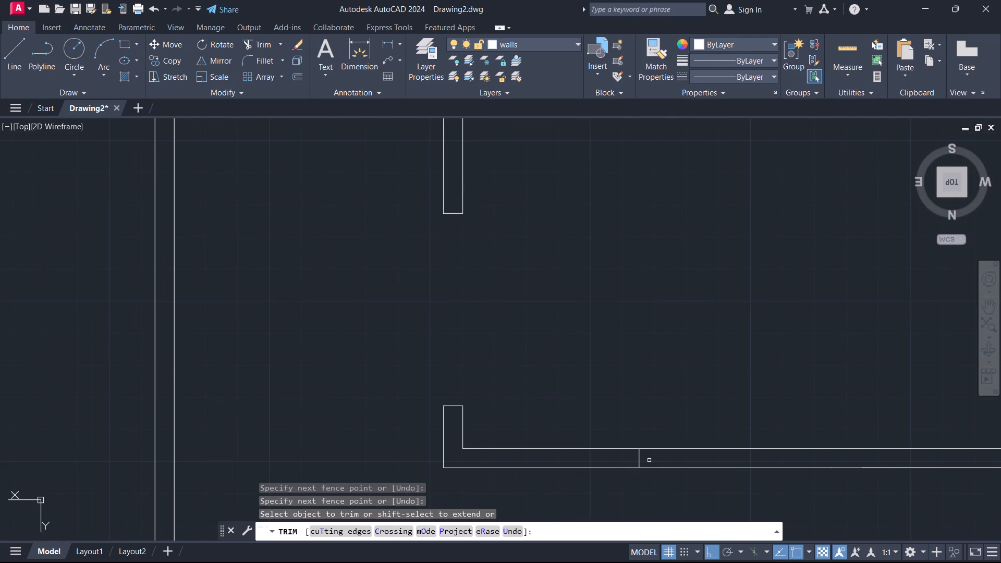
pyautogui.moveTo(651, 460); pyautogui.dragTo(625, 456)
pyautogui.scroll(-2, 700, 405)
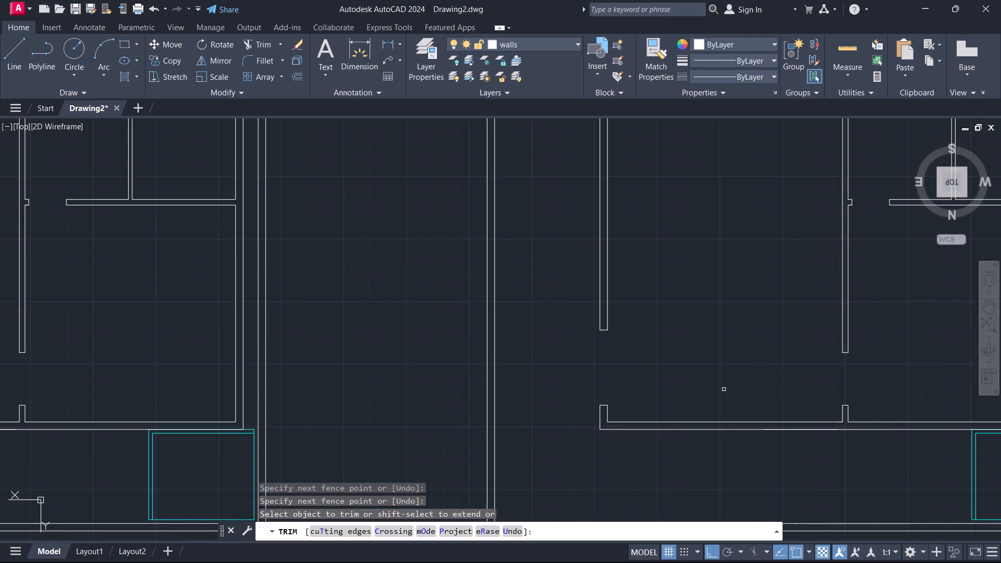
# Examine the copied plan's staircases, partitions and openings alongside the original plan.
pyautogui.moveTo(724, 389); pyautogui.dragTo(684, 430, button='middle')
pyautogui.scroll(-1, 703, 403)
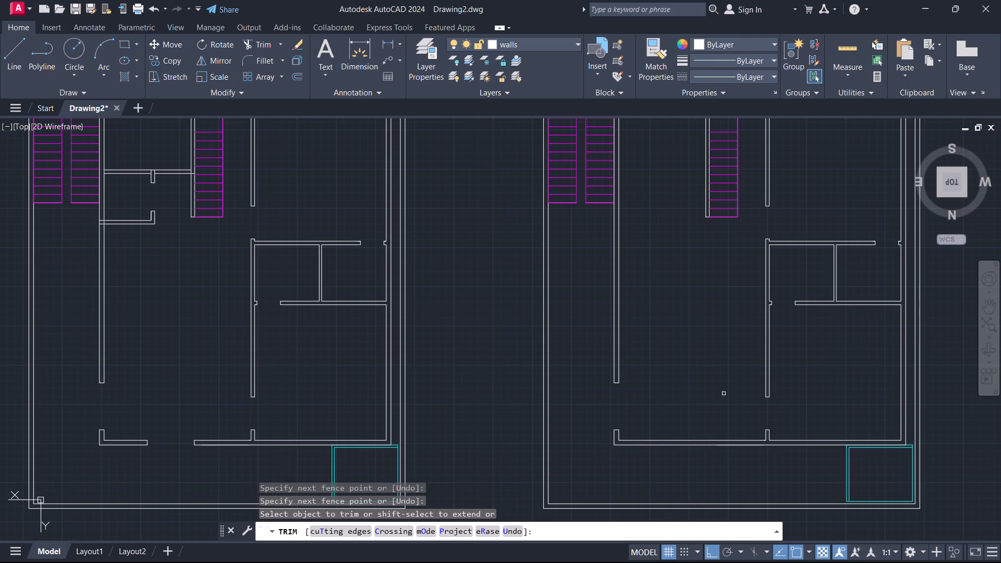
pyautogui.moveTo(724, 394); pyautogui.dragTo(708, 488, button='middle')
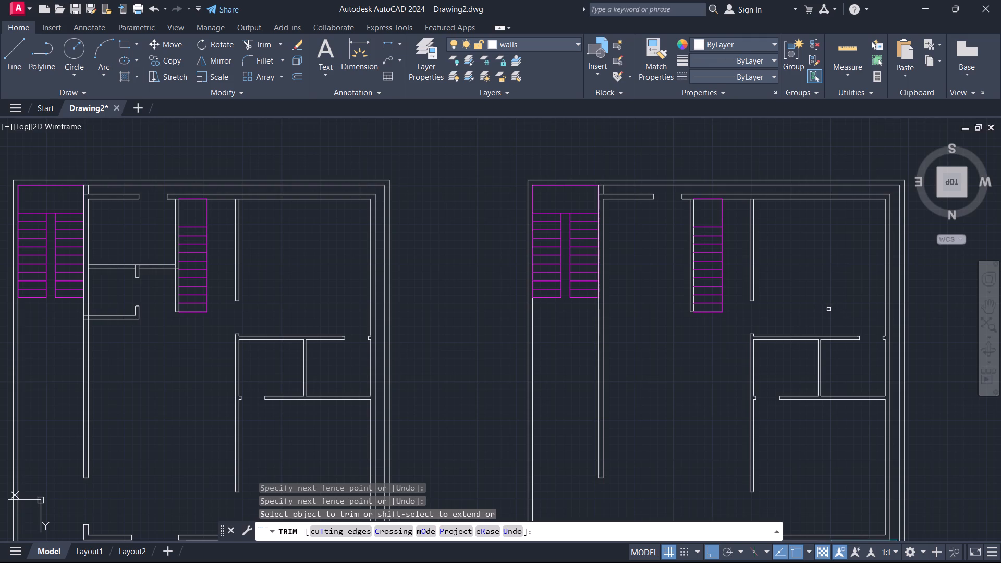
pyautogui.scroll(-1, 828, 303)
pyautogui.moveTo(828, 303); pyautogui.dragTo(829, 306, button='middle')
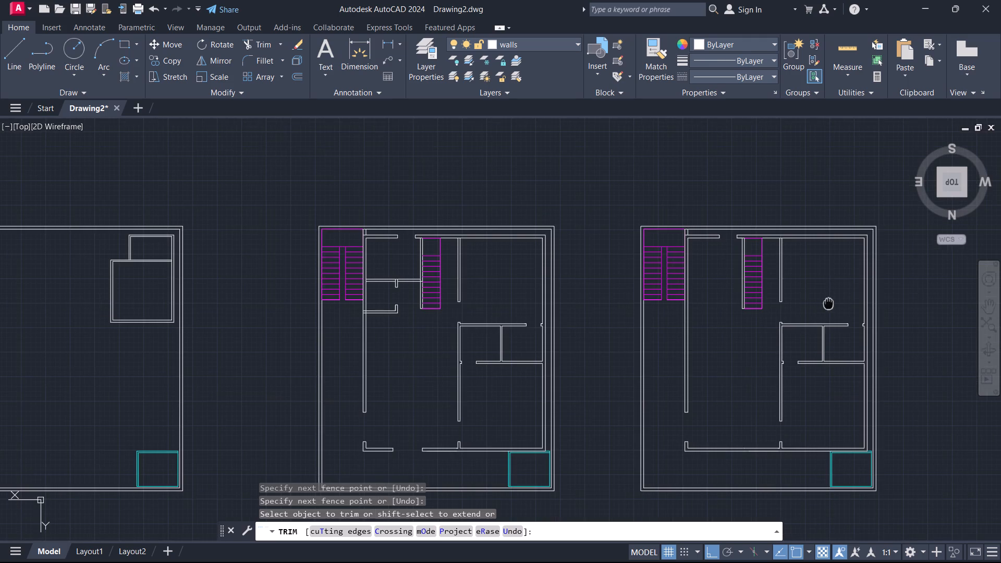
pyautogui.moveTo(829, 306); pyautogui.dragTo(832, 335, button='middle')
pyautogui.scroll(1, 779, 337)
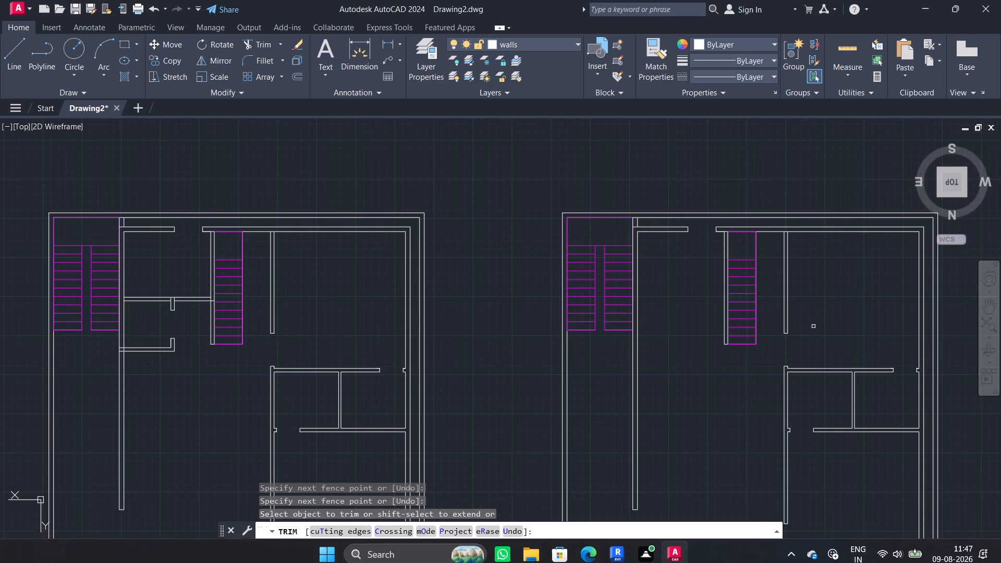
pyautogui.moveTo(787, 347); pyautogui.dragTo(777, 385, button='middle')
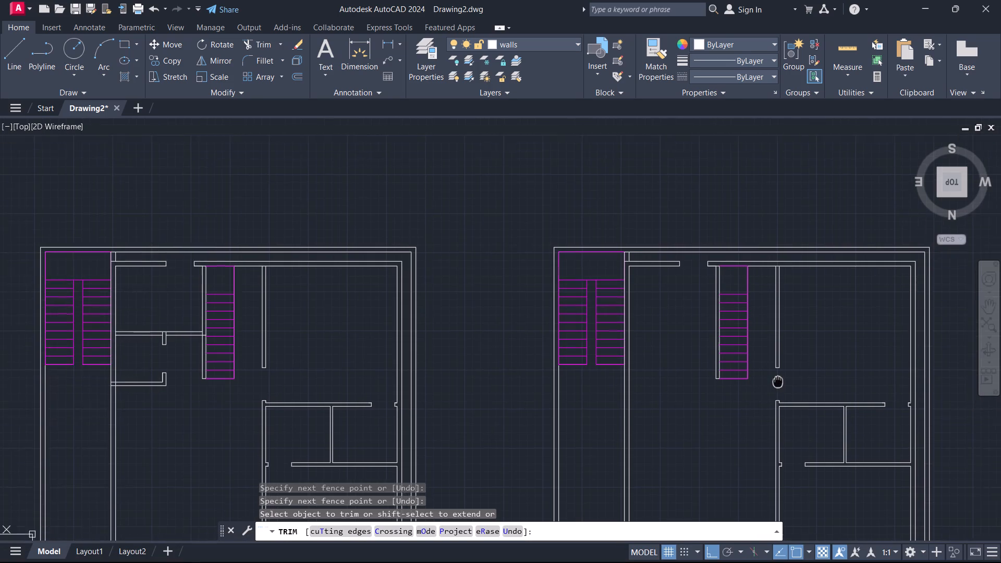
pyautogui.moveTo(777, 385); pyautogui.dragTo(773, 399, button='middle')
pyautogui.scroll(1, 802, 380)
pyautogui.scroll(-2, 802, 376)
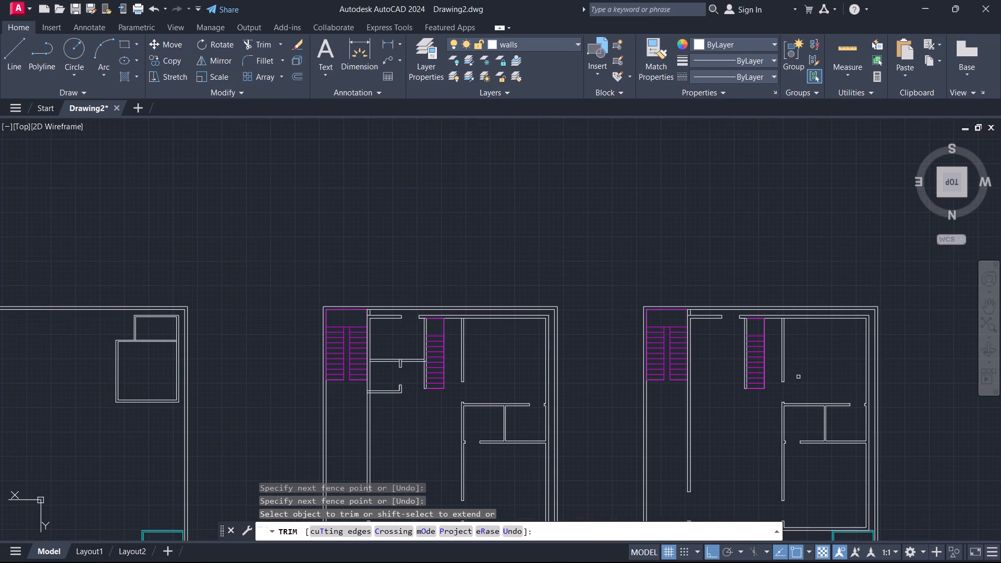
pyautogui.scroll(2, 778, 397)
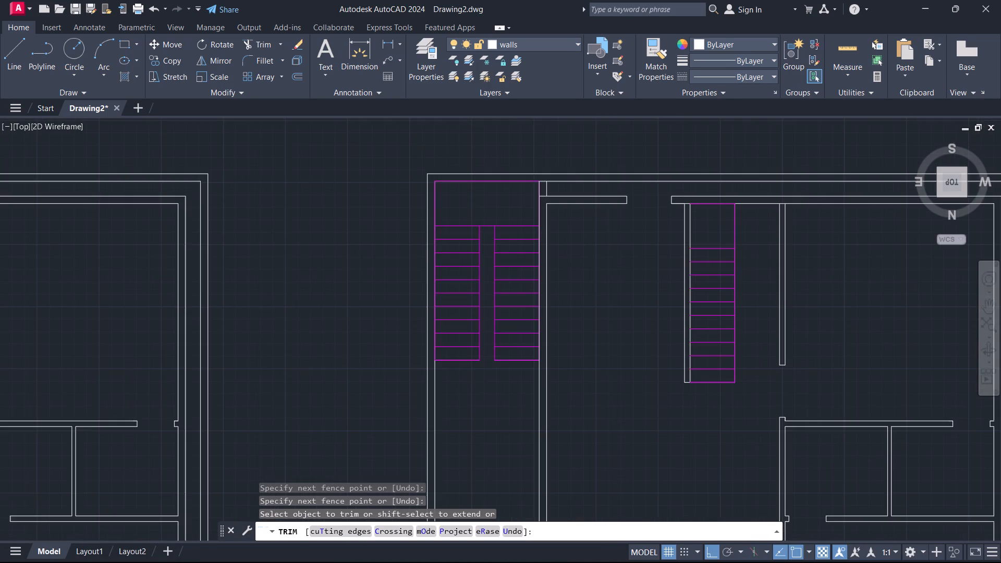
pyautogui.scroll(-1, 799, 379)
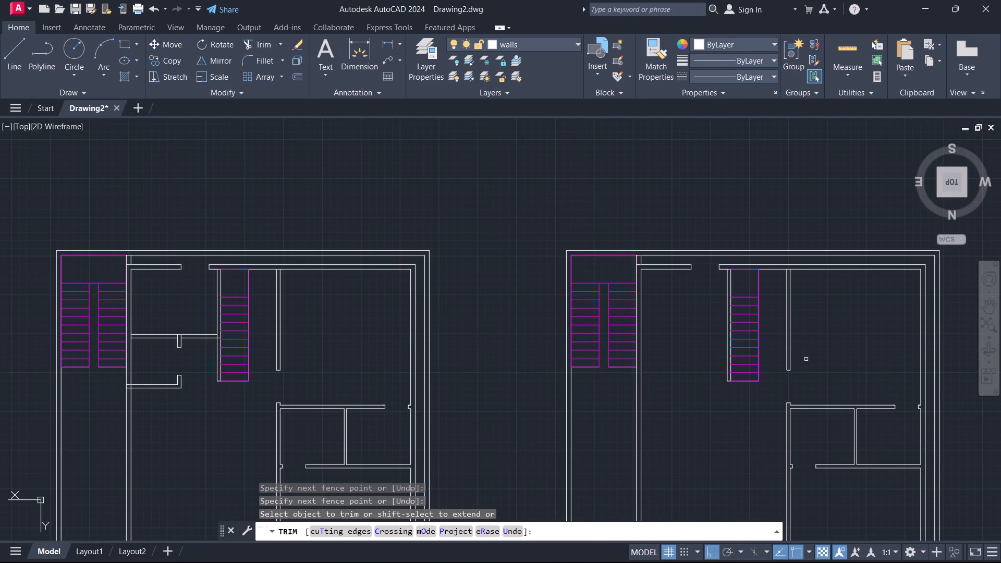
pyautogui.scroll(1, 789, 385)
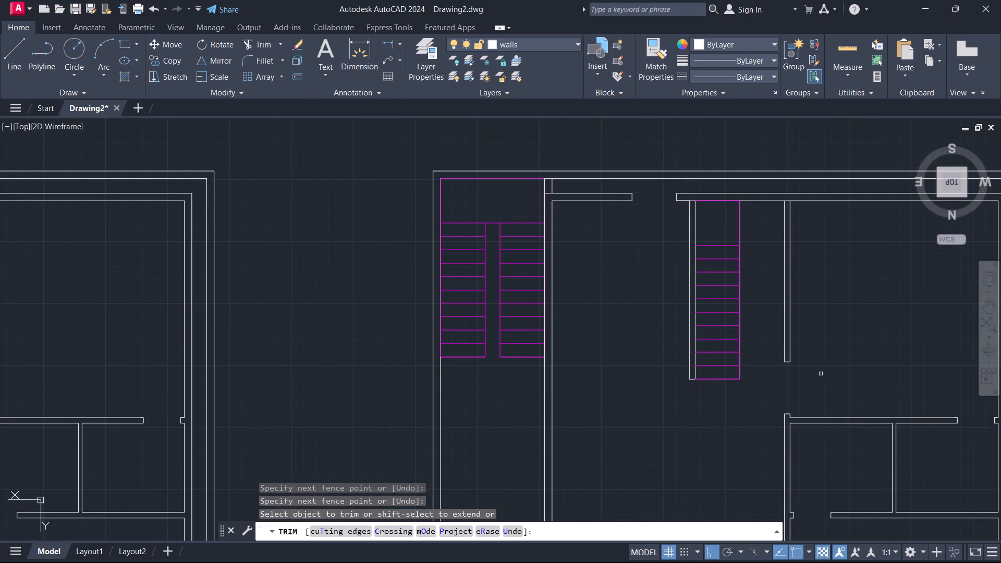
# Trim away the copied plan's narrow internal staircase treads and side line below the landing, and end the trimming.
pyautogui.scroll(-1, 821, 374)
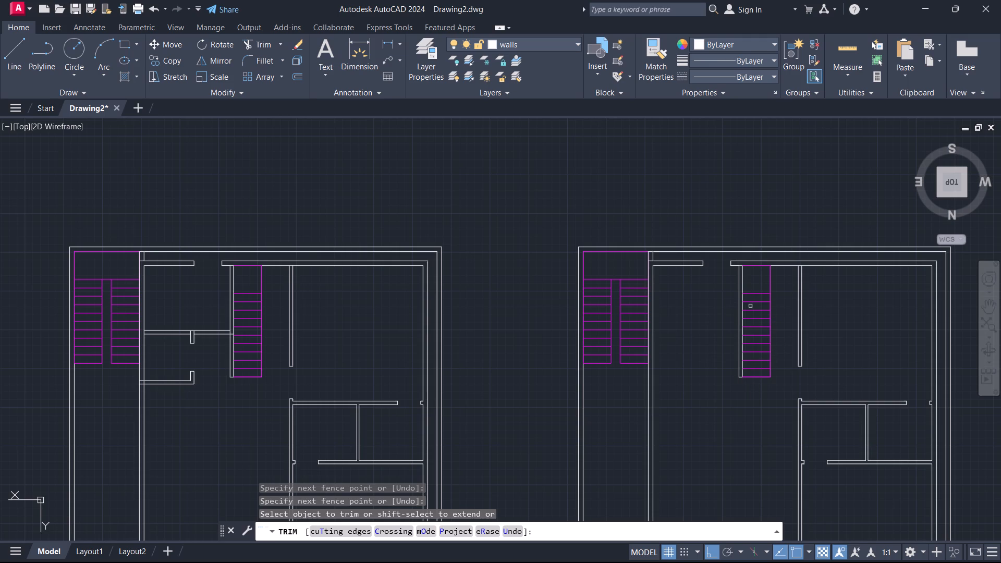
pyautogui.moveTo(756, 301); pyautogui.dragTo(758, 317)
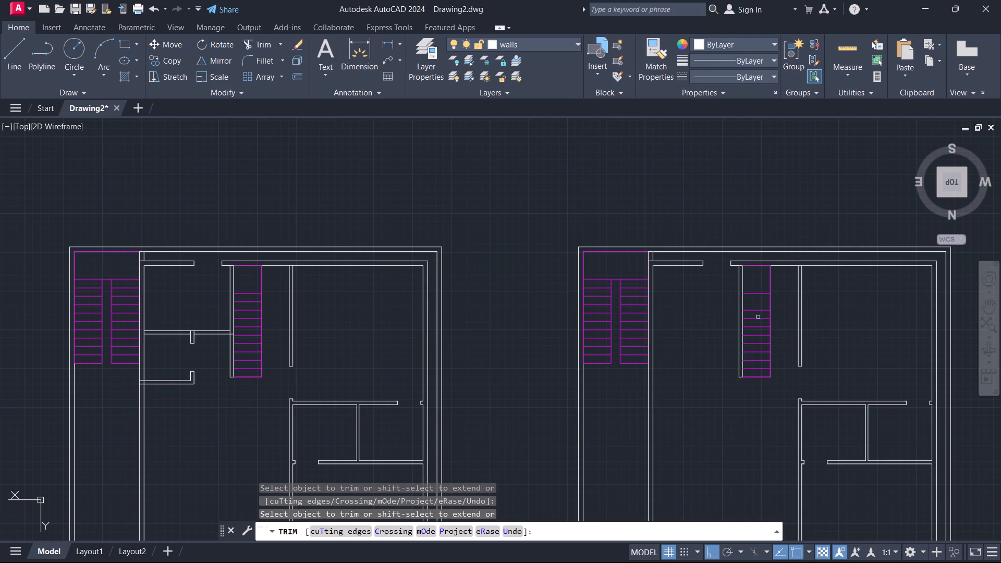
pyautogui.moveTo(758, 317); pyautogui.dragTo(759, 341)
pyautogui.click(750, 302)
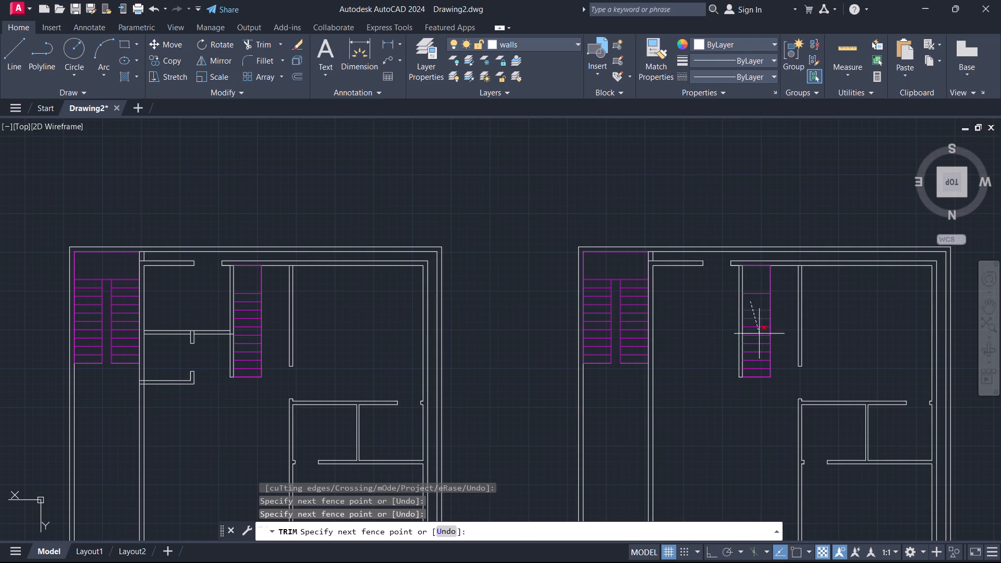
pyautogui.click(756, 386)
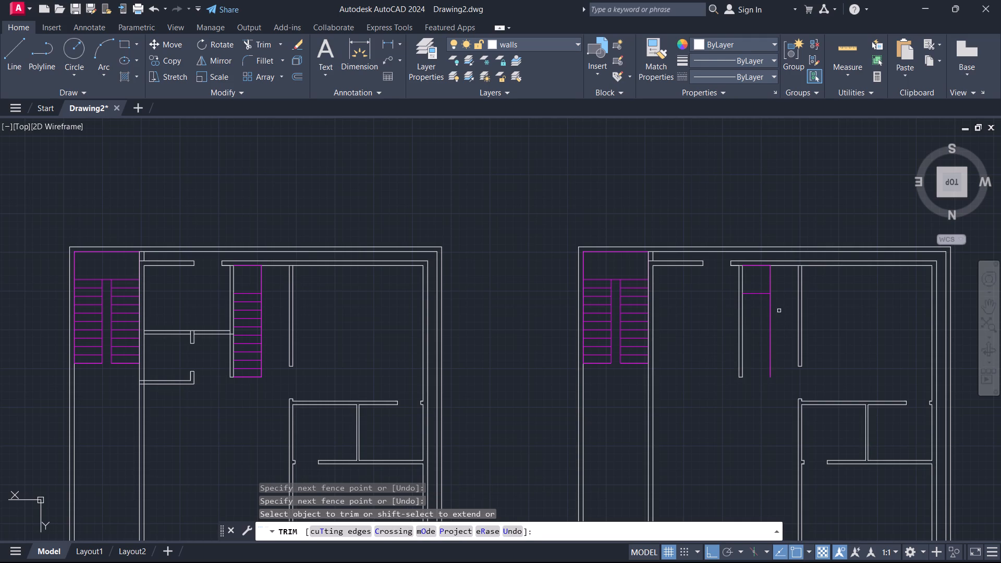
pyautogui.moveTo(779, 311); pyautogui.dragTo(761, 317)
pyautogui.scroll(1, 706, 292)
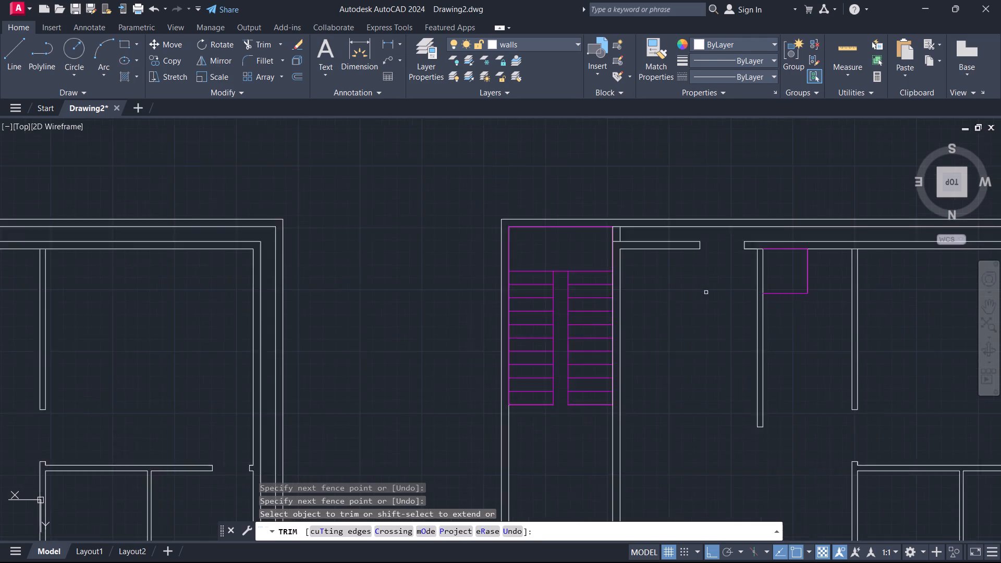
pyautogui.scroll(1, 706, 292)
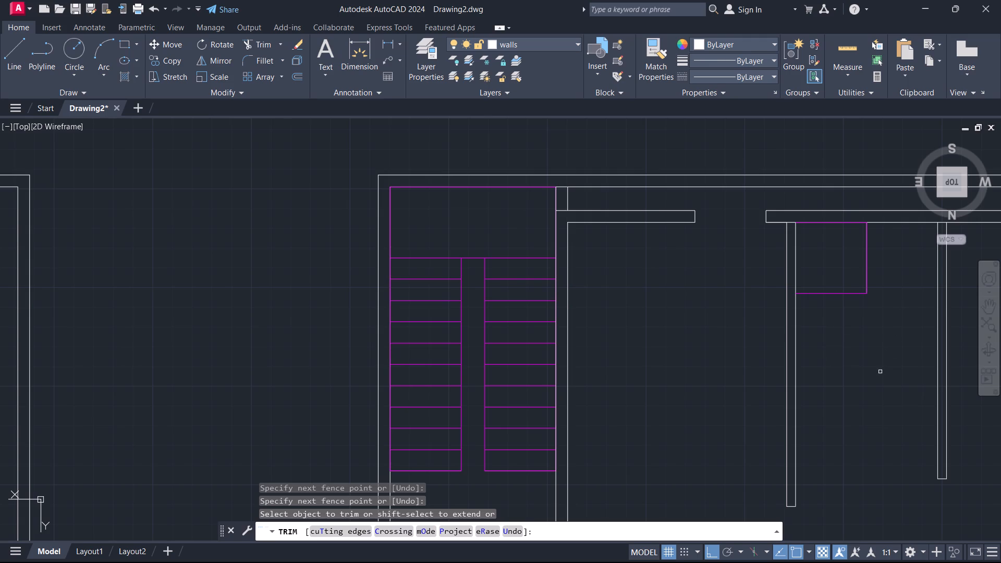
pyautogui.scroll(-1, 869, 371)
pyautogui.moveTo(861, 359); pyautogui.dragTo(788, 337, button='middle')
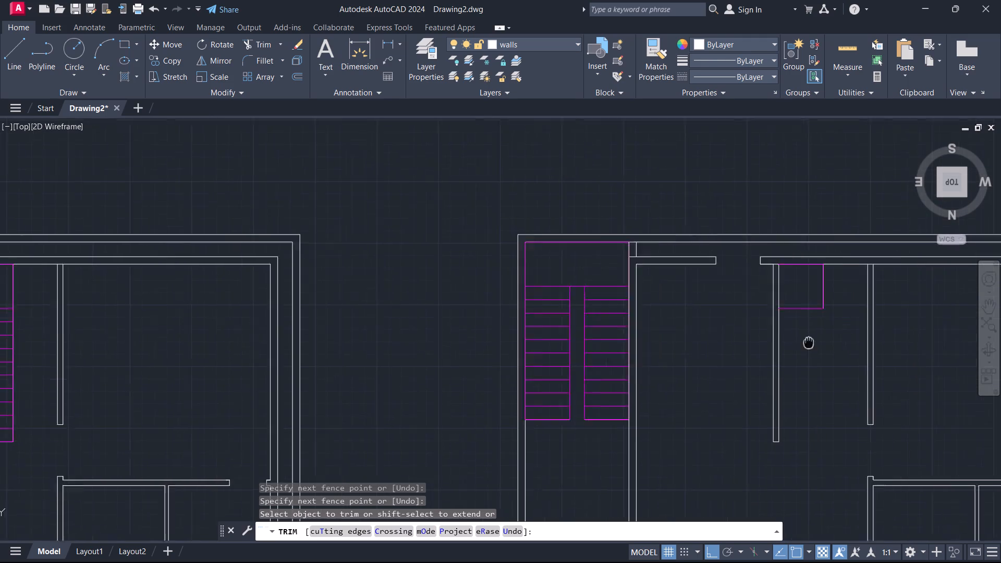
pyautogui.moveTo(788, 337); pyautogui.dragTo(783, 335, button='middle')
pyautogui.press('Escape')
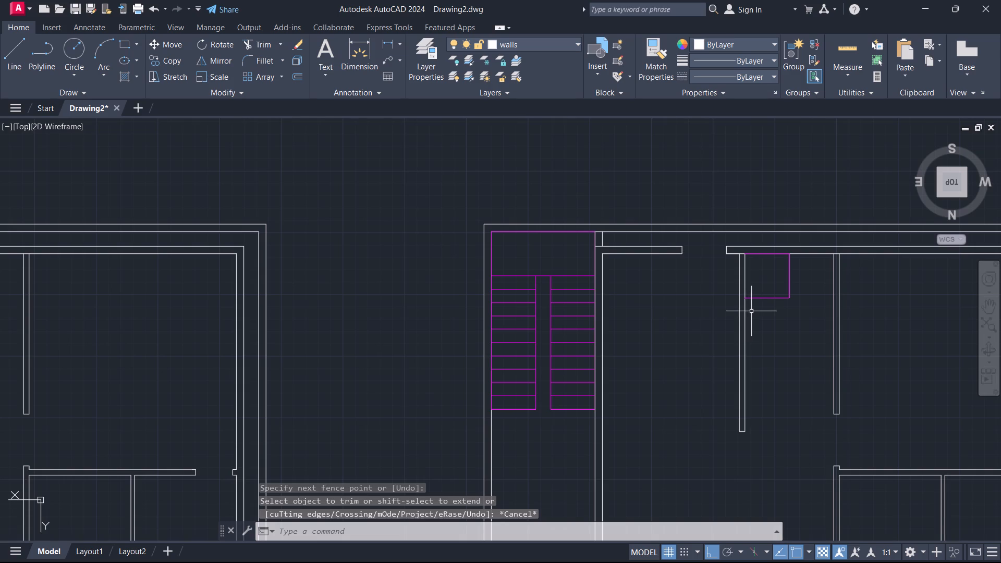
# Extend the landing's lower edge line across the thickness of the adjoining internal wall.
pyautogui.write('ex')
pyautogui.press('Return')
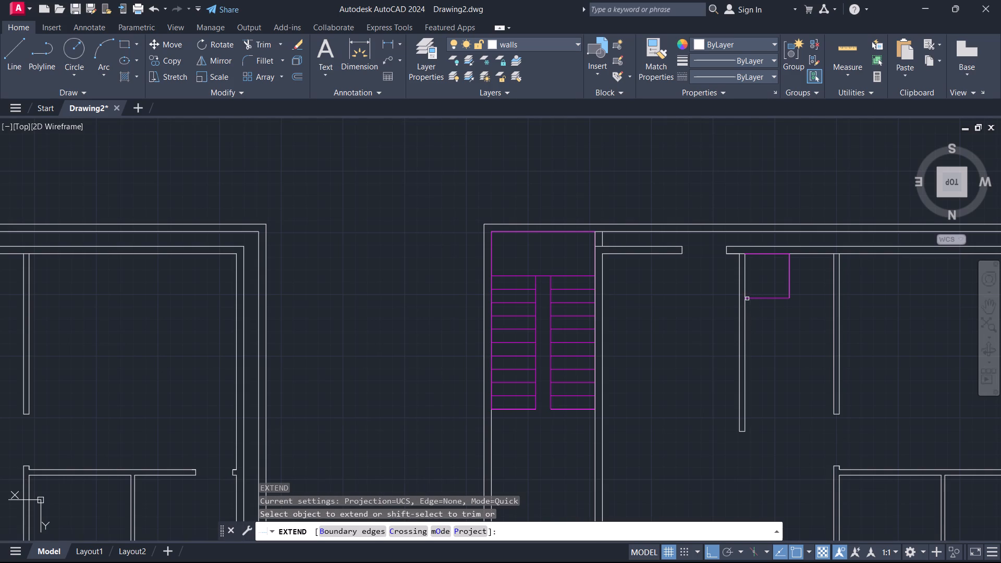
pyautogui.click(747, 299)
pyautogui.press('Escape')
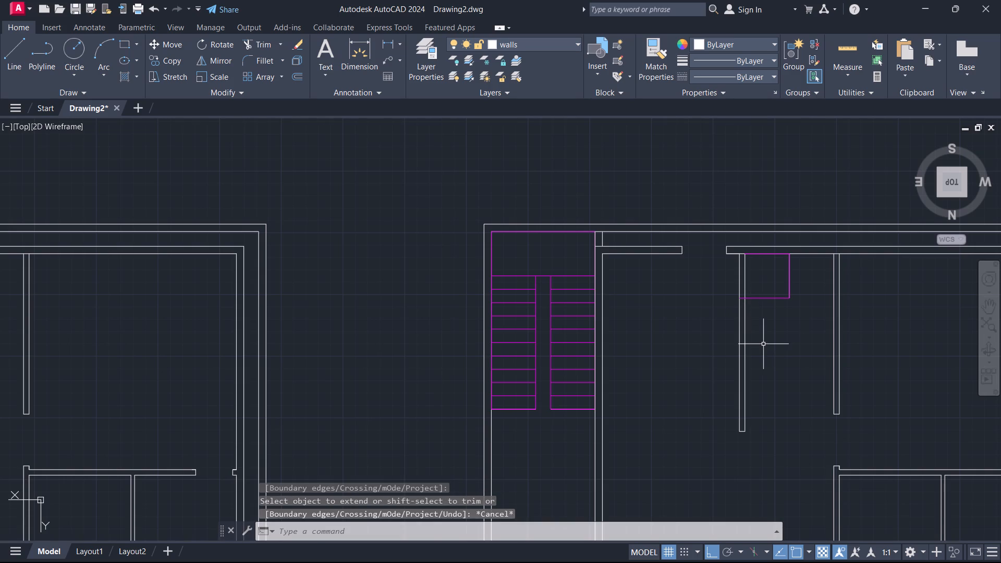
# Trim away the internal wall below the landing's edge line, including its leftover end line, and end the trimming.
pyautogui.scroll(-1, 762, 345)
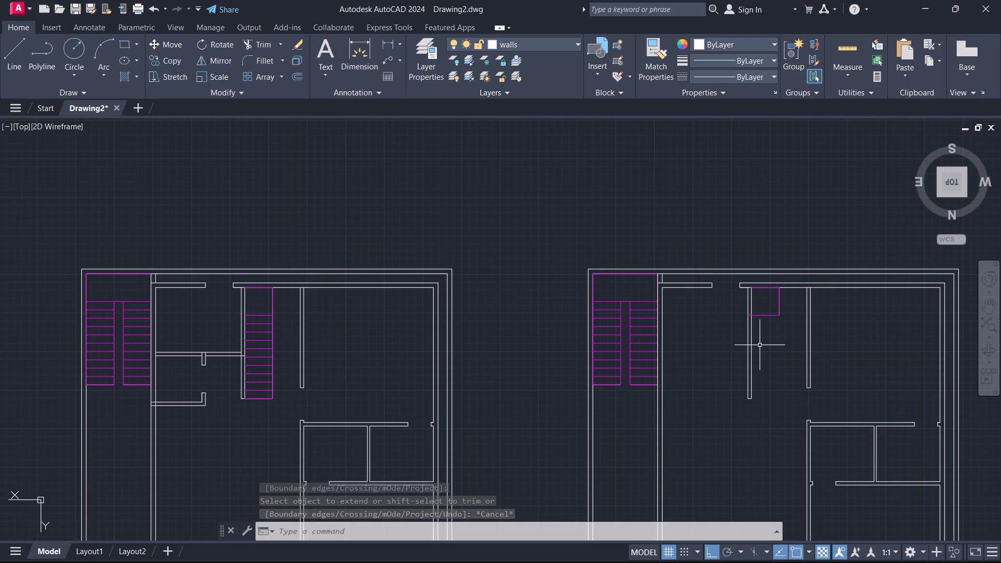
pyautogui.write('tr')
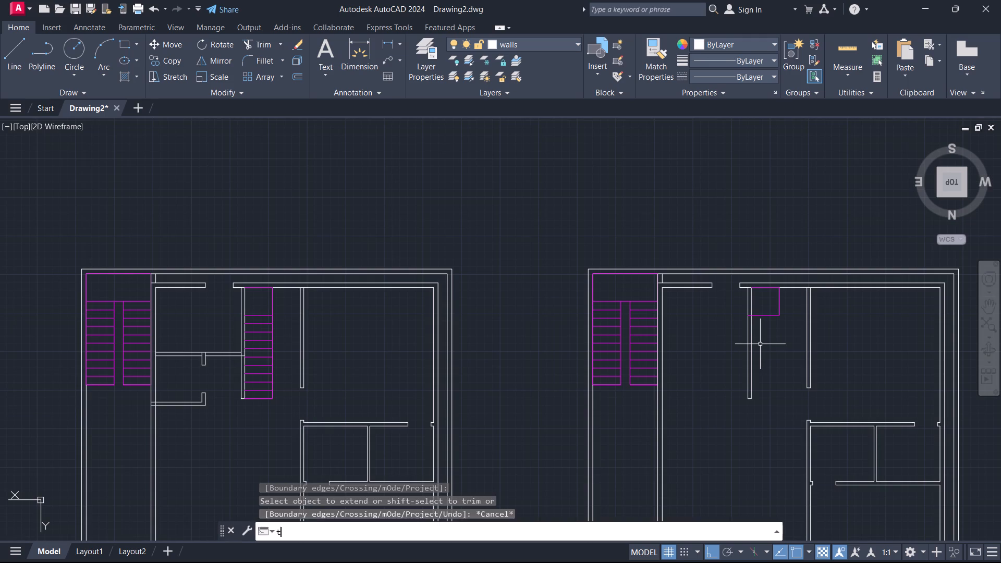
pyautogui.press('Return')
pyautogui.moveTo(764, 342); pyautogui.dragTo(727, 351)
pyautogui.moveTo(775, 338); pyautogui.dragTo(751, 343)
pyautogui.click(725, 352)
pyautogui.click(754, 346)
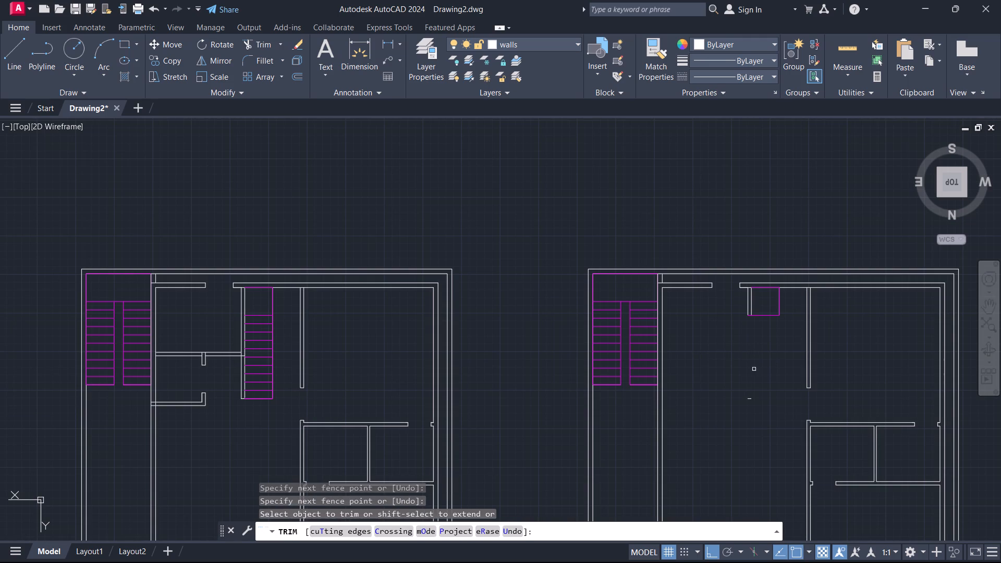
pyautogui.click(751, 399)
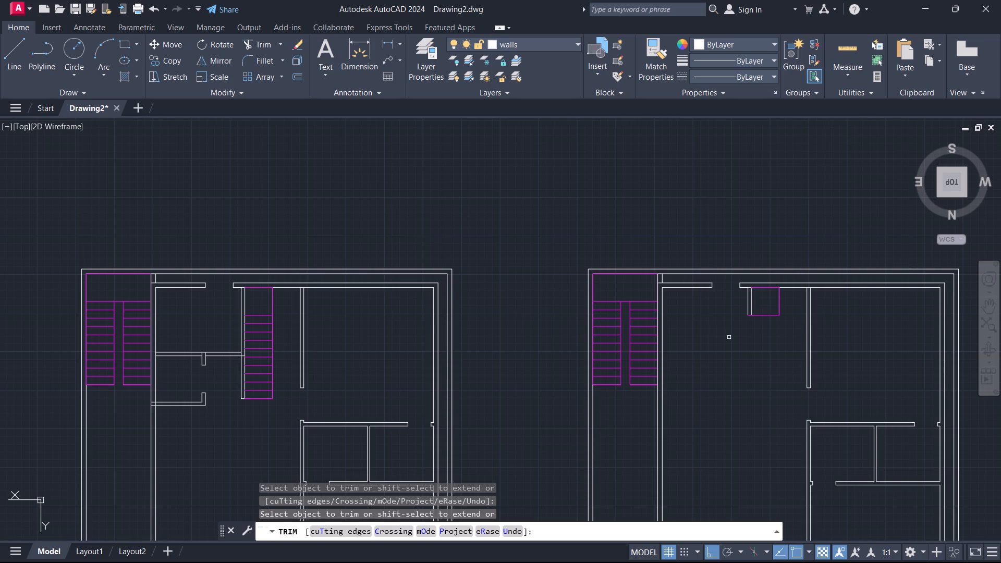
pyautogui.press('Escape')
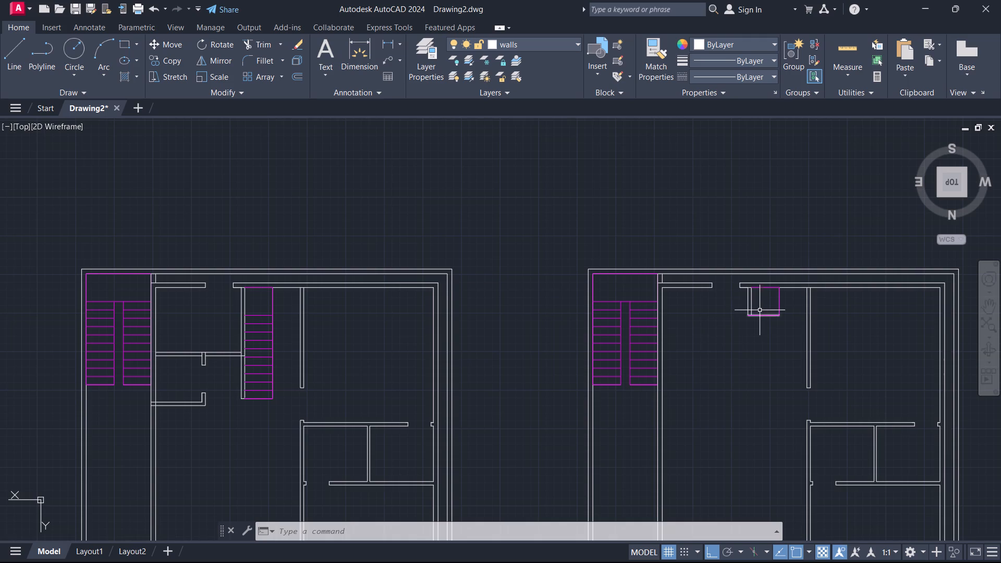
# Examine the copied plan's wall opening beside the small landing and its emptied interior against the original plan.
pyautogui.scroll(-1, 783, 322)
pyautogui.scroll(1, 777, 331)
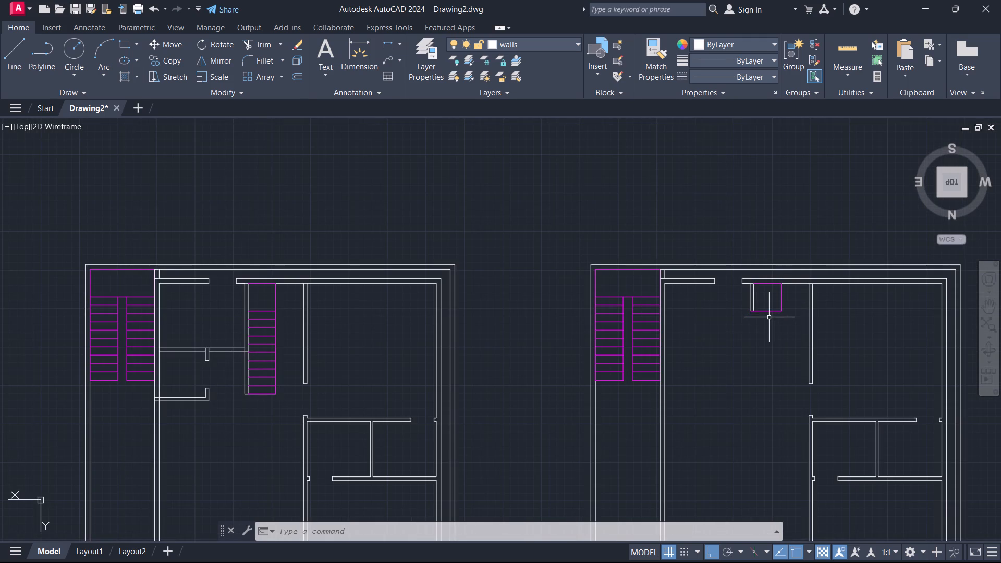
pyautogui.moveTo(761, 361); pyautogui.dragTo(772, 297, button='middle')
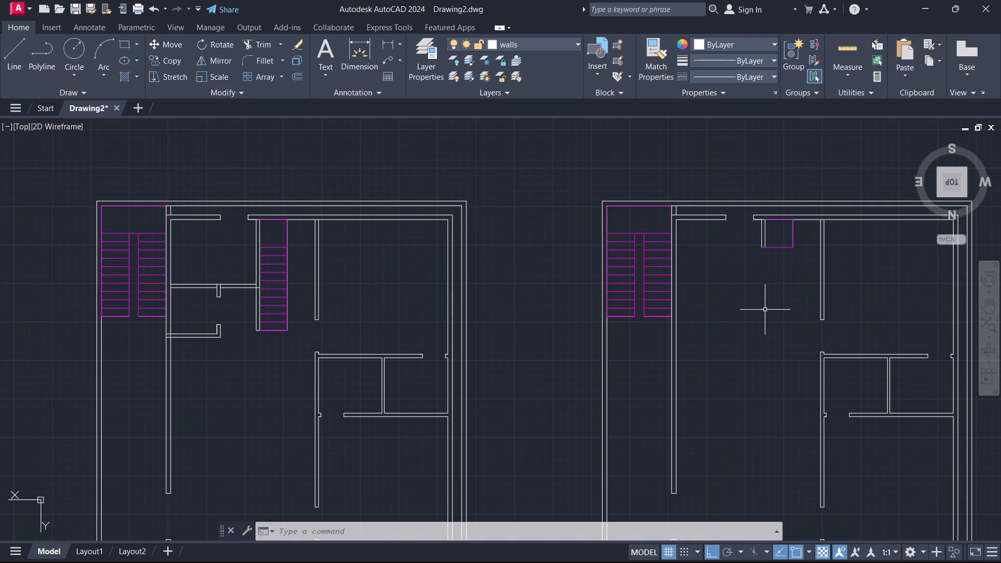
pyautogui.scroll(-1, 742, 316)
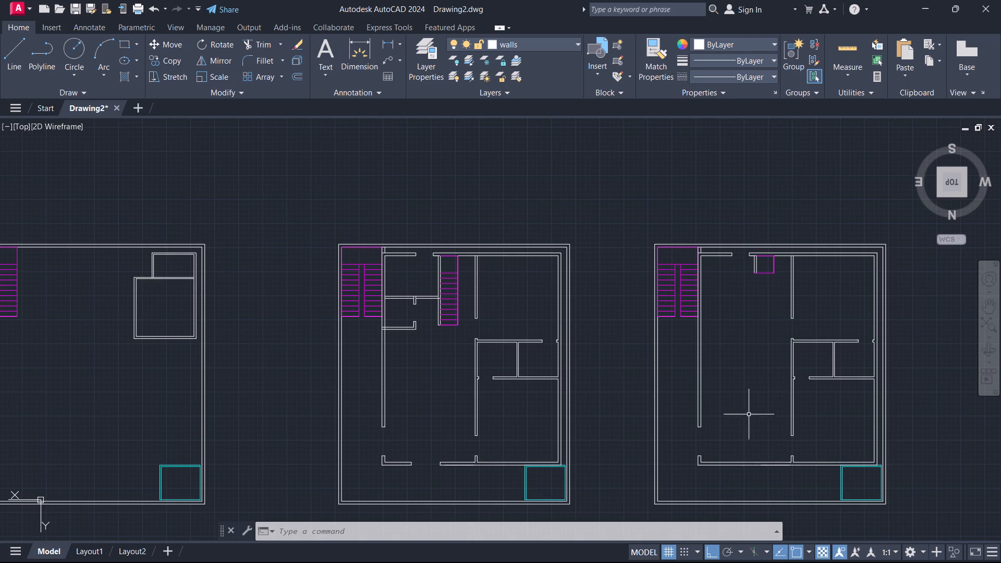
pyautogui.scroll(1, 726, 406)
pyautogui.scroll(-1, 741, 346)
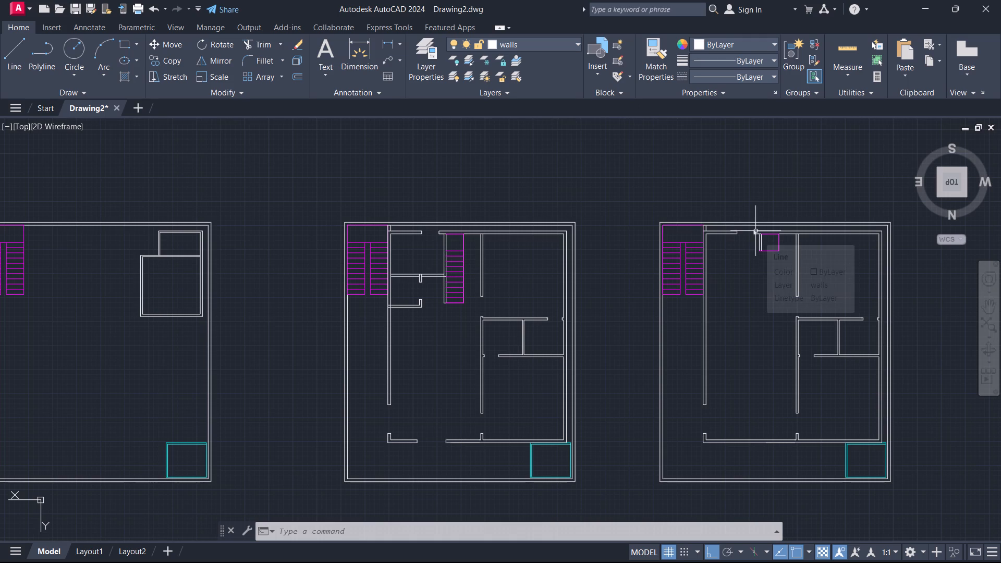
pyautogui.scroll(2, 761, 229)
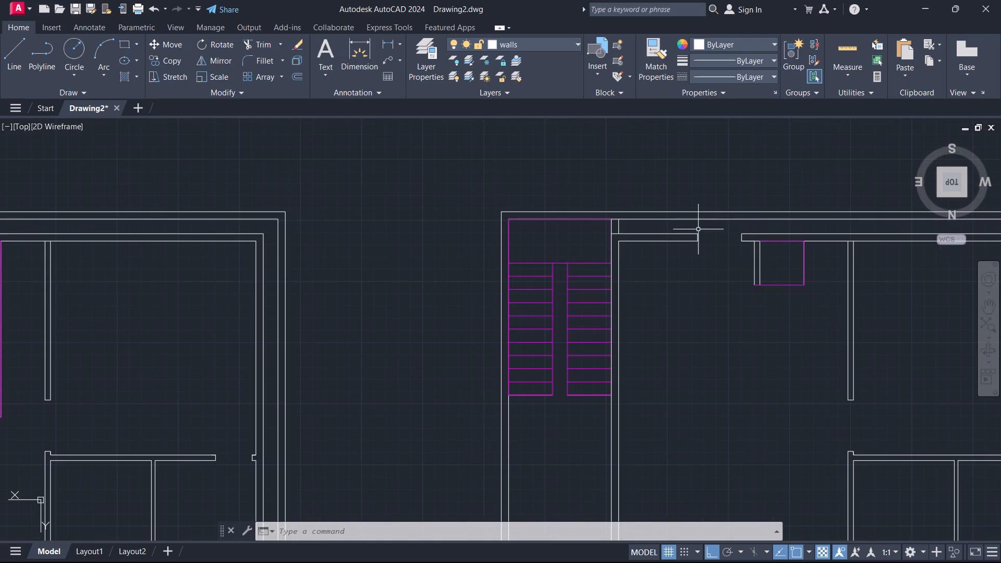
pyautogui.scroll(-2, 718, 215)
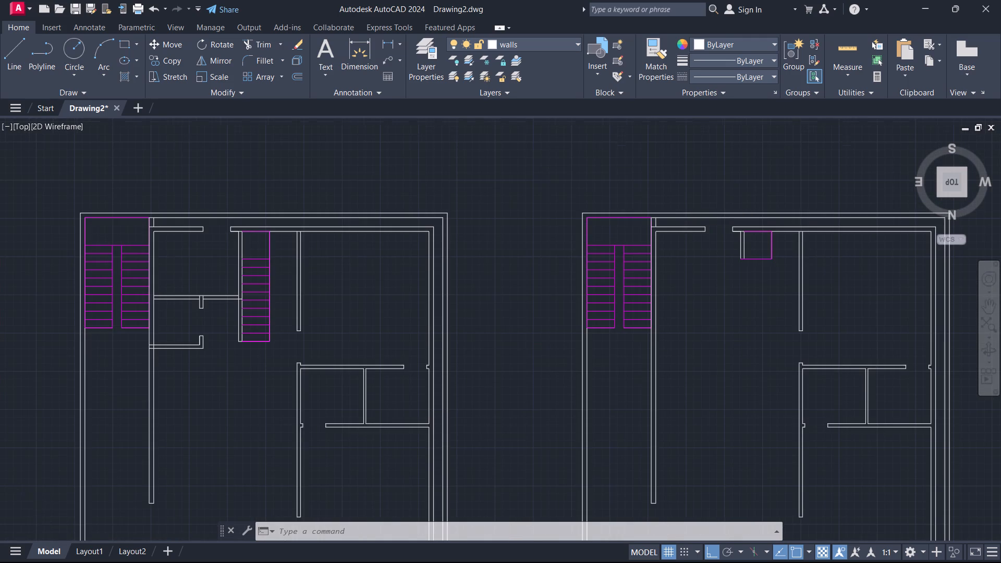
pyautogui.moveTo(721, 239); pyautogui.dragTo(662, 256, button='middle')
pyautogui.scroll(2, 663, 236)
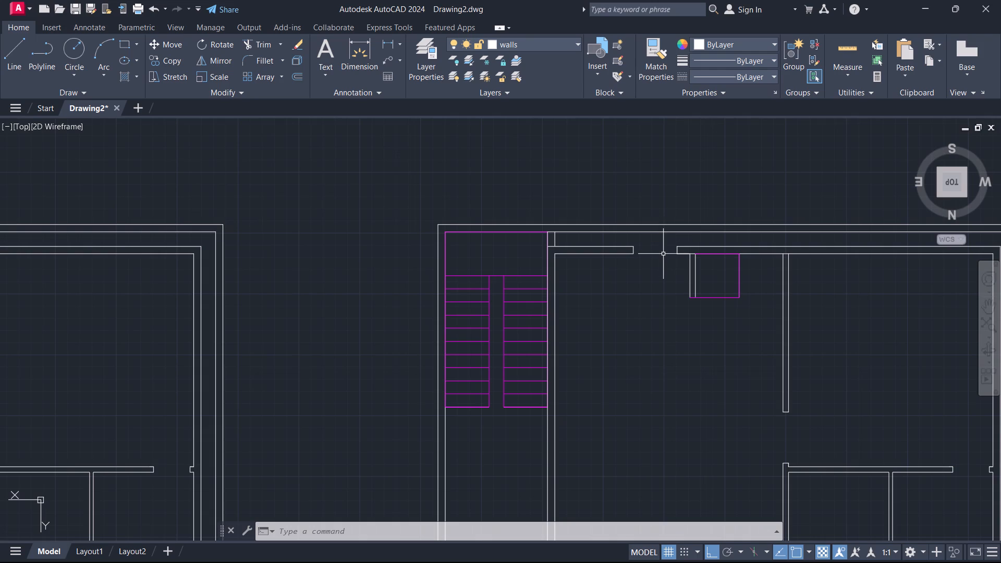
pyautogui.scroll(-1, 664, 249)
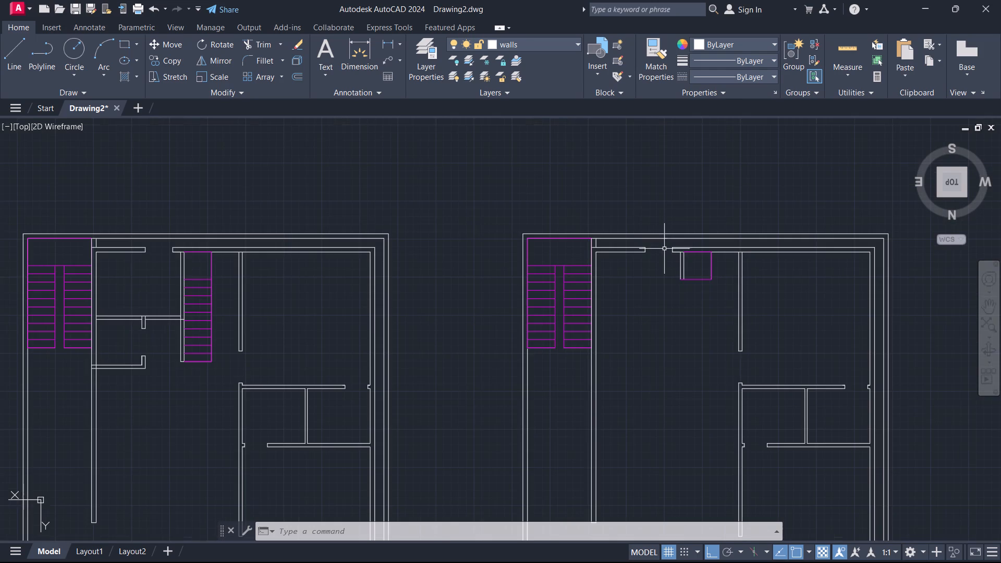
pyautogui.scroll(-1, 664, 249)
pyautogui.scroll(2, 664, 249)
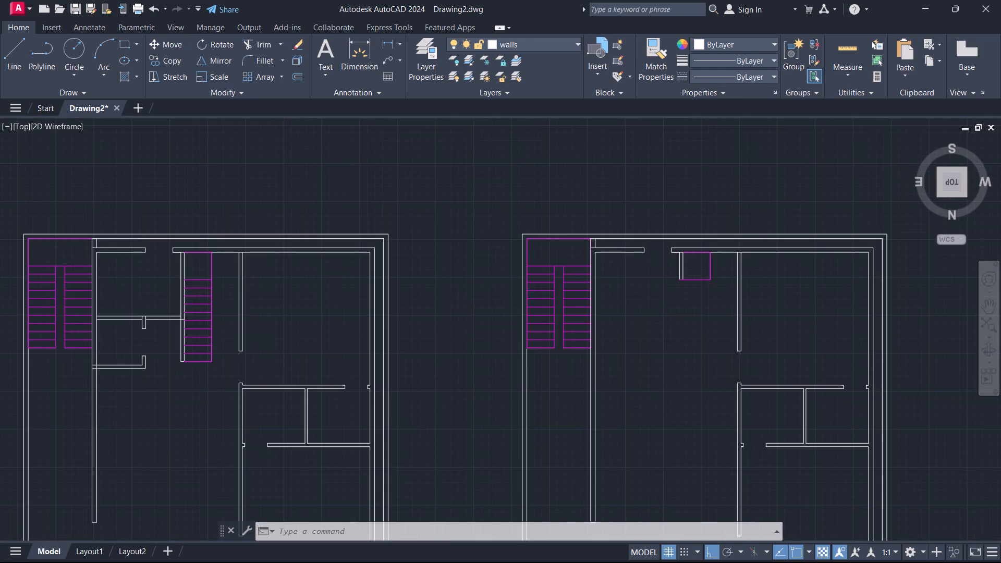
# Extend both wall lines across the opening between the main staircase and the small landing in the copied plan.
pyautogui.press('Escape')
pyautogui.write('ex')
pyautogui.press('Return')
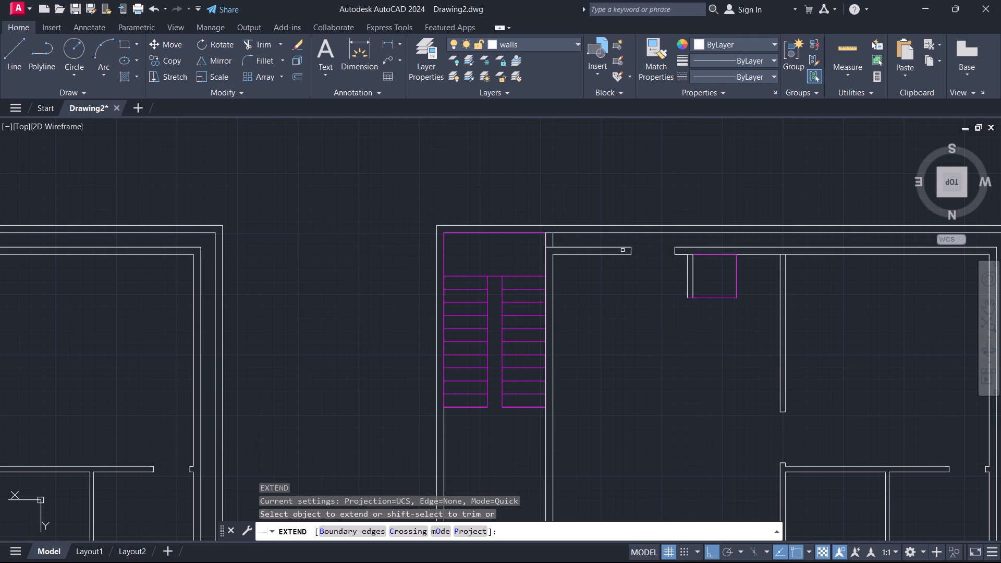
pyautogui.click(622, 247)
pyautogui.click(625, 255)
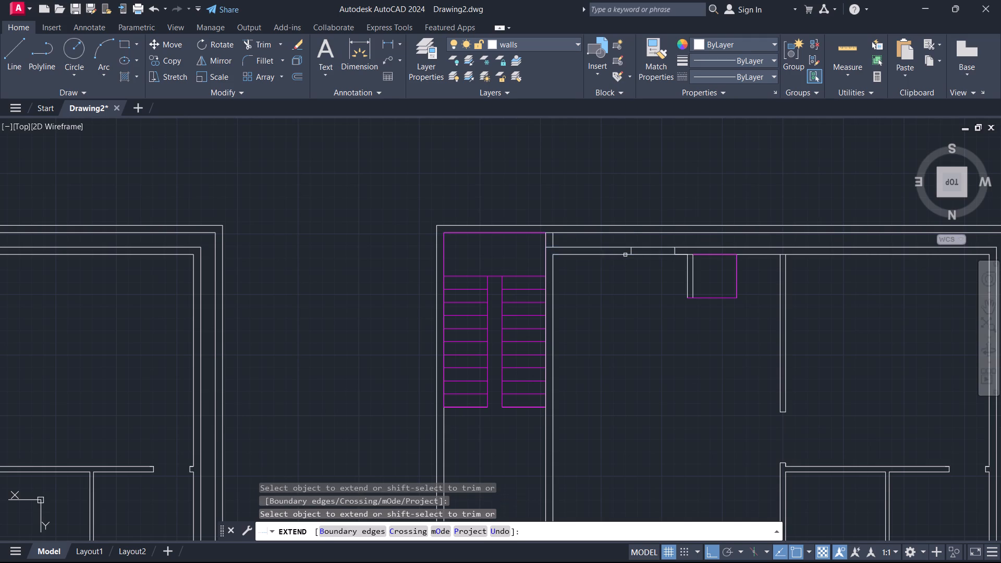
pyautogui.press('Escape')
# Trim away the two leftover end lines across the closed opening's wall thickness, and end the trimming.
pyautogui.press('t')
pyautogui.press('r')
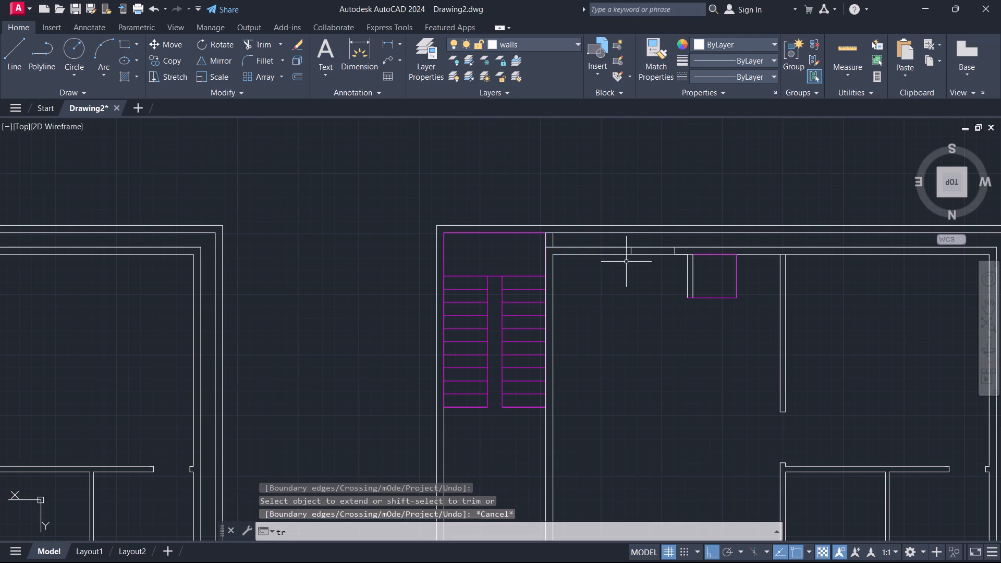
pyautogui.press('Return')
pyautogui.scroll(2, 652, 244)
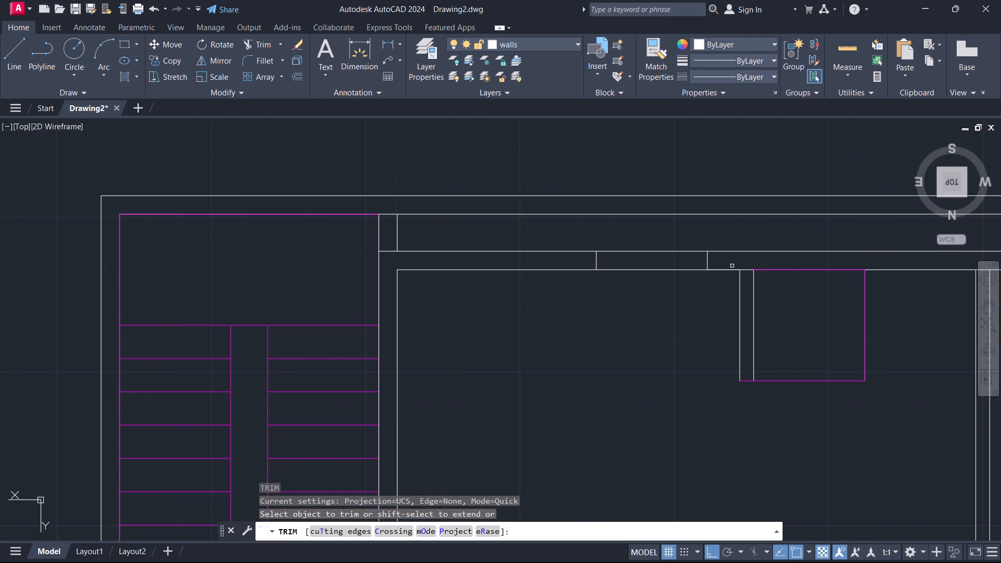
pyautogui.moveTo(719, 261); pyautogui.dragTo(603, 263)
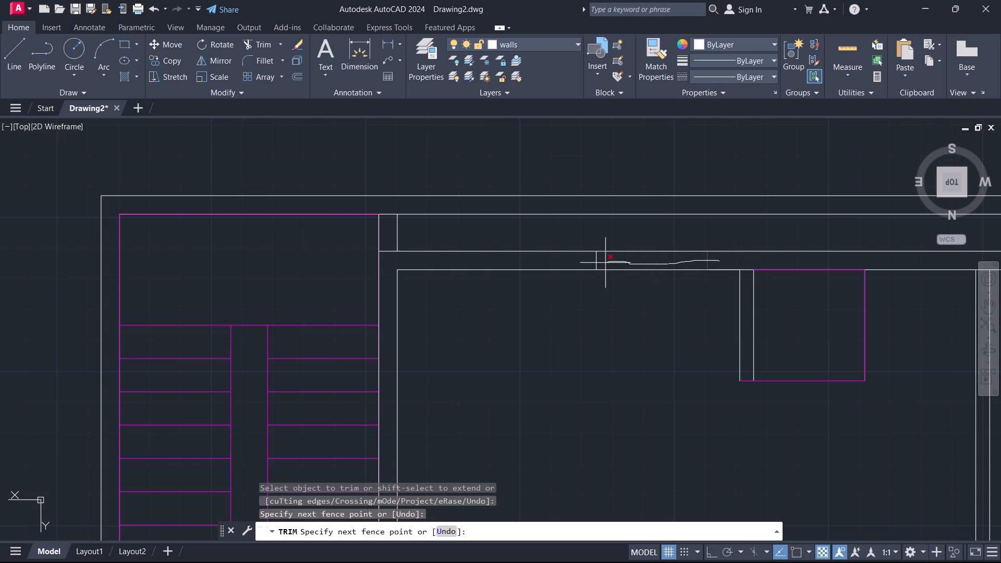
pyautogui.moveTo(603, 263); pyautogui.dragTo(565, 266)
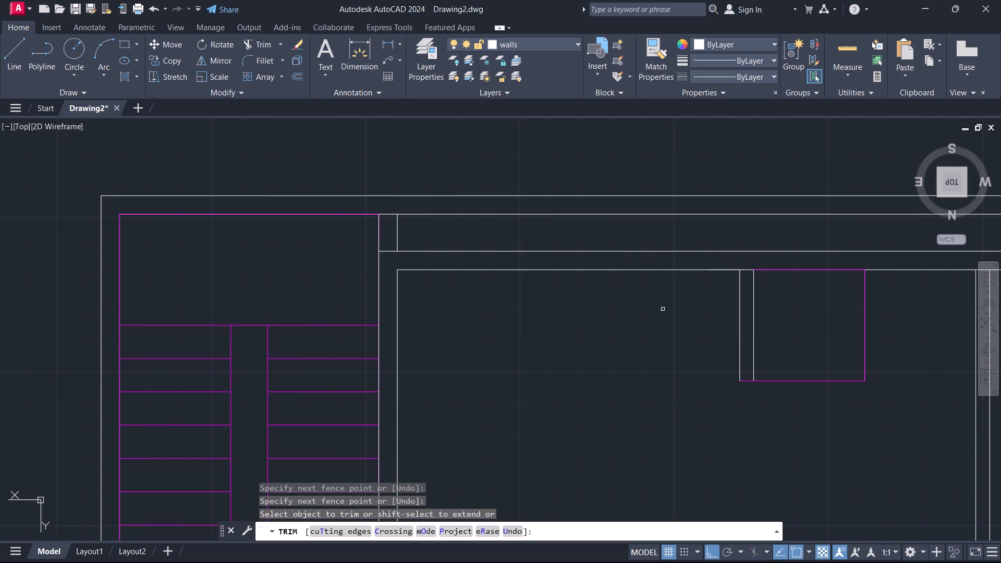
pyautogui.scroll(-1, 663, 309)
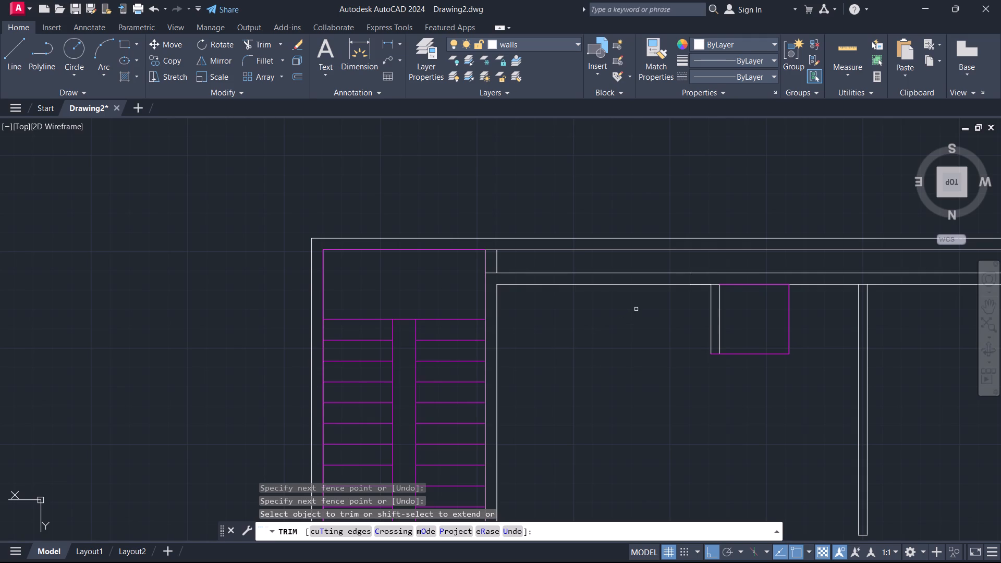
pyautogui.press('Escape')
# Draw a 15'4.5" line down from the short wall's outer corner at the landing, and continue it squarely to the staircase-side wall's face.
pyautogui.scroll(-2, 638, 308)
pyautogui.moveTo(643, 372); pyautogui.dragTo(619, 263, button='middle')
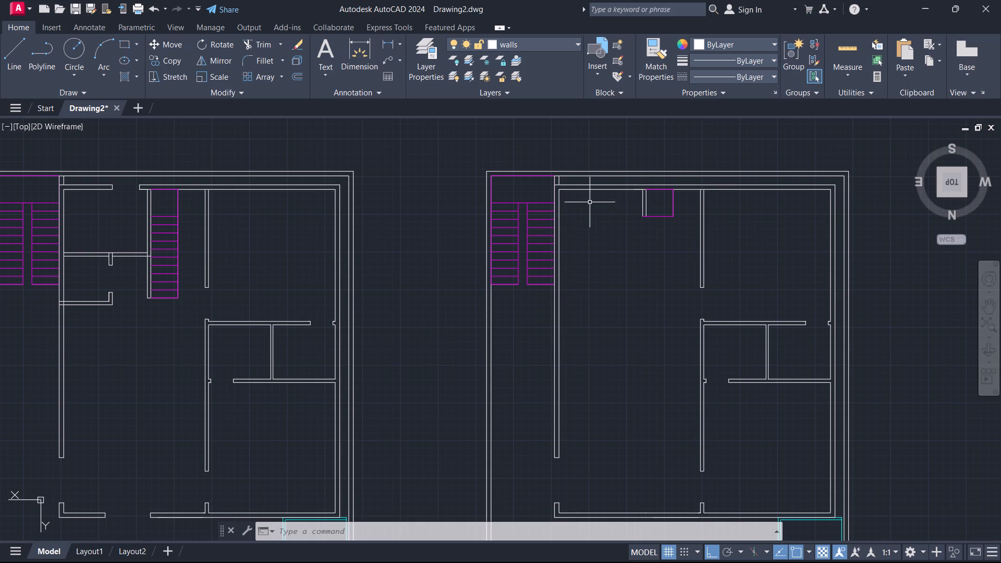
pyautogui.scroll(1, 590, 202)
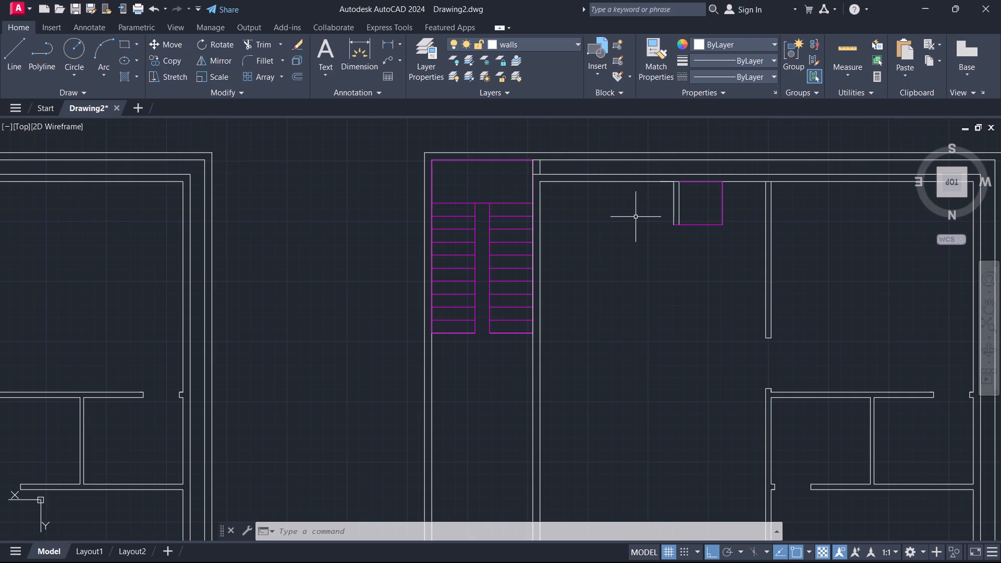
pyautogui.scroll(-1, 636, 217)
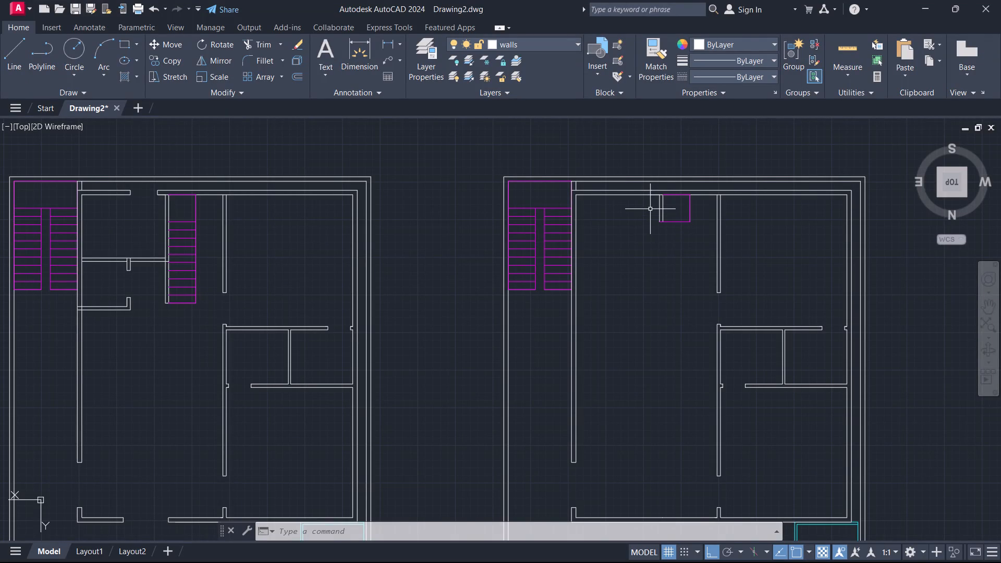
pyautogui.press('l')
pyautogui.press('Return')
pyautogui.scroll(1, 661, 230)
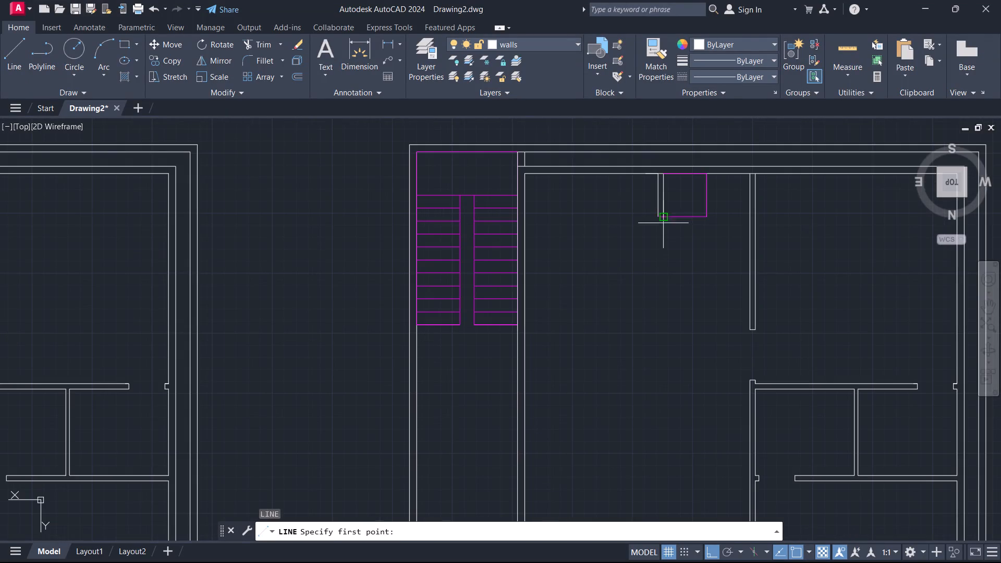
pyautogui.click(657, 216)
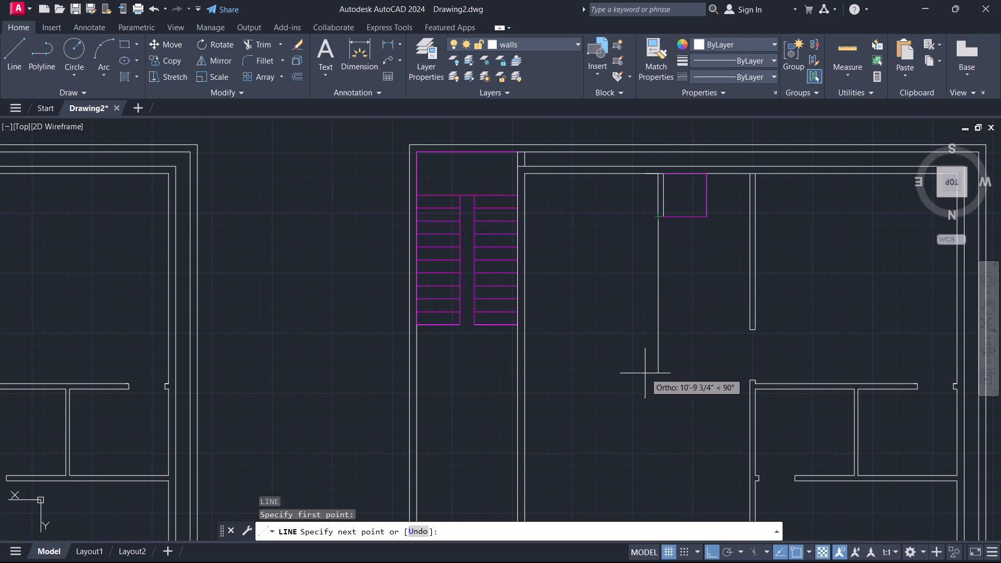
pyautogui.moveTo(643, 397); pyautogui.dragTo(662, 324, button='middle')
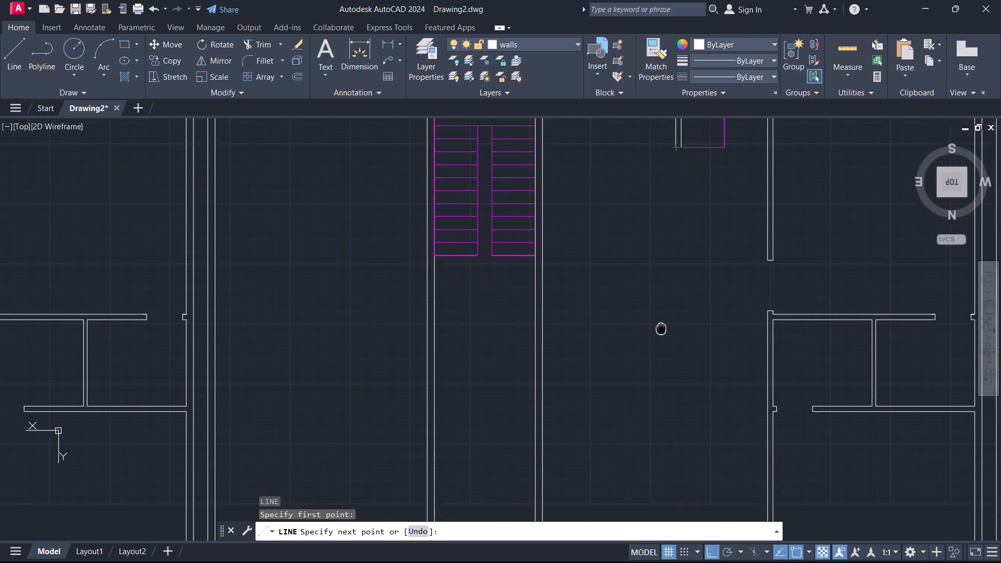
pyautogui.moveTo(662, 324); pyautogui.dragTo(667, 307, button='middle')
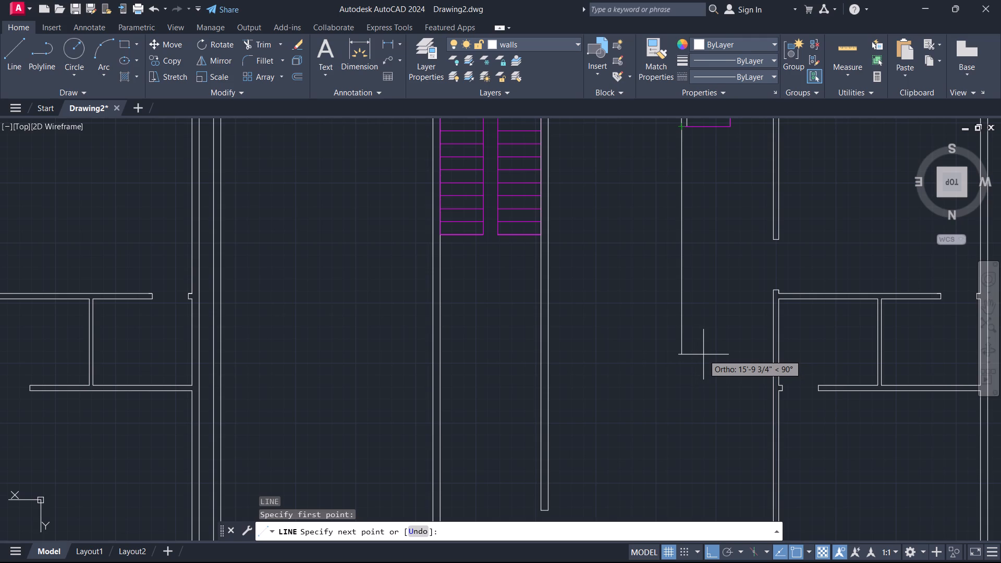
pyautogui.write('15')
pyautogui.write('\'4.5"')
pyautogui.press('Return')
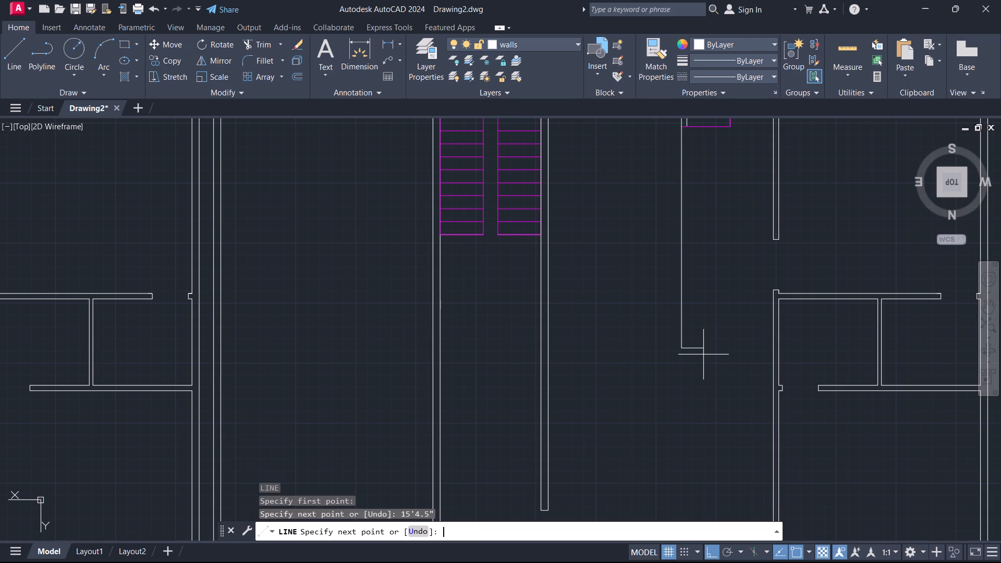
pyautogui.click(551, 349)
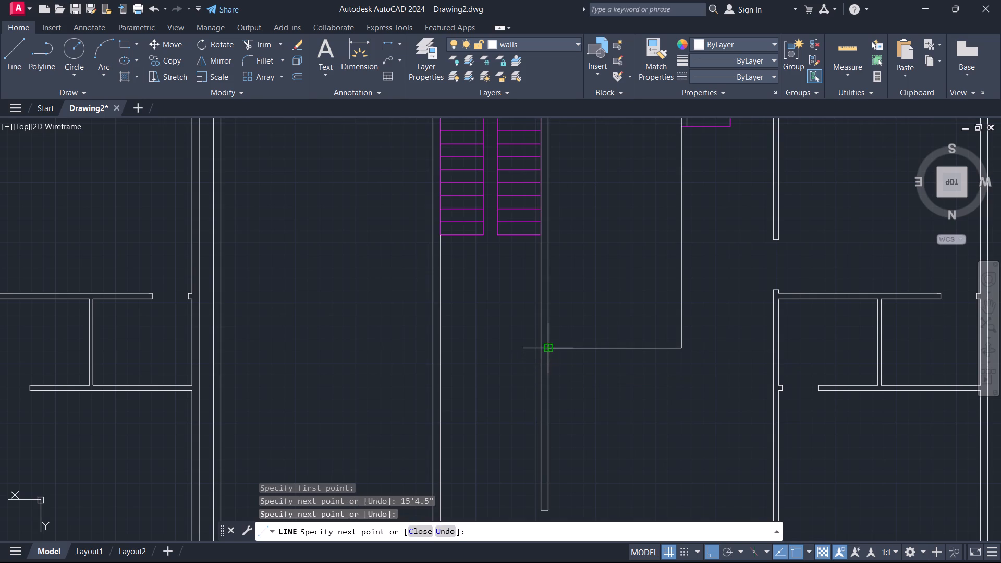
pyautogui.press('Escape')
# Offset the new room's lower wall line by 4.5" toward the inside of the room.
pyautogui.click(613, 348)
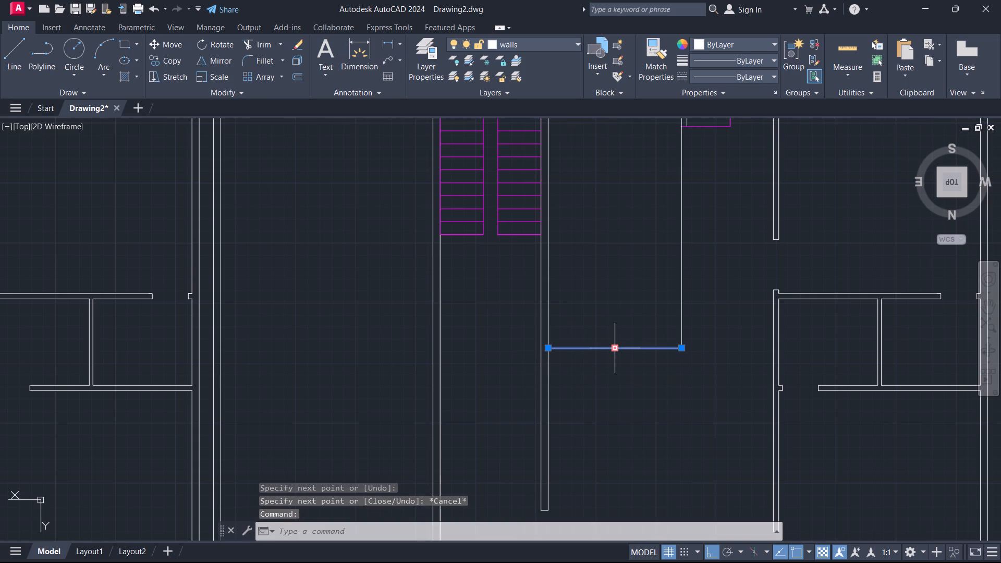
pyautogui.press('o')
pyautogui.press('Return')
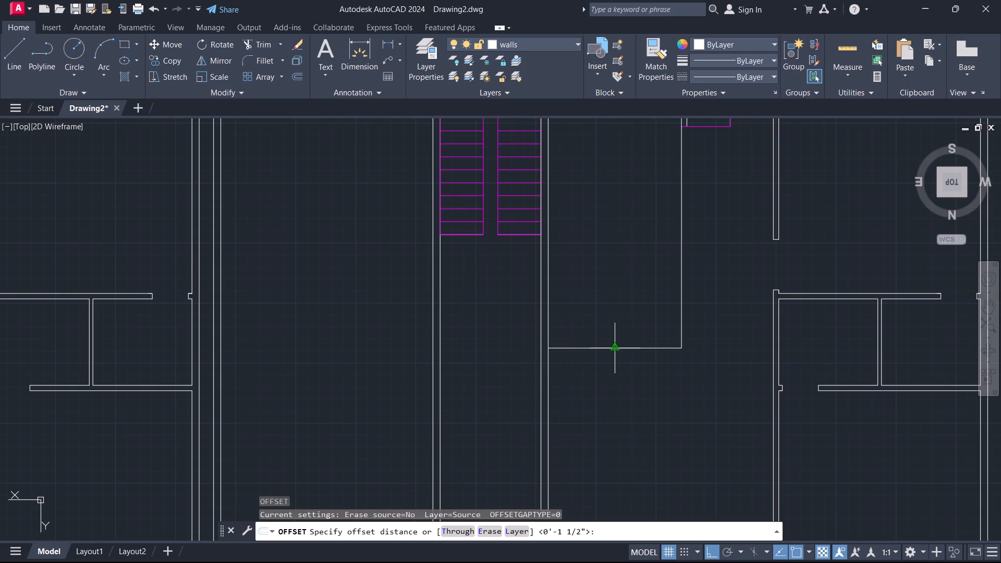
pyautogui.click(612, 349)
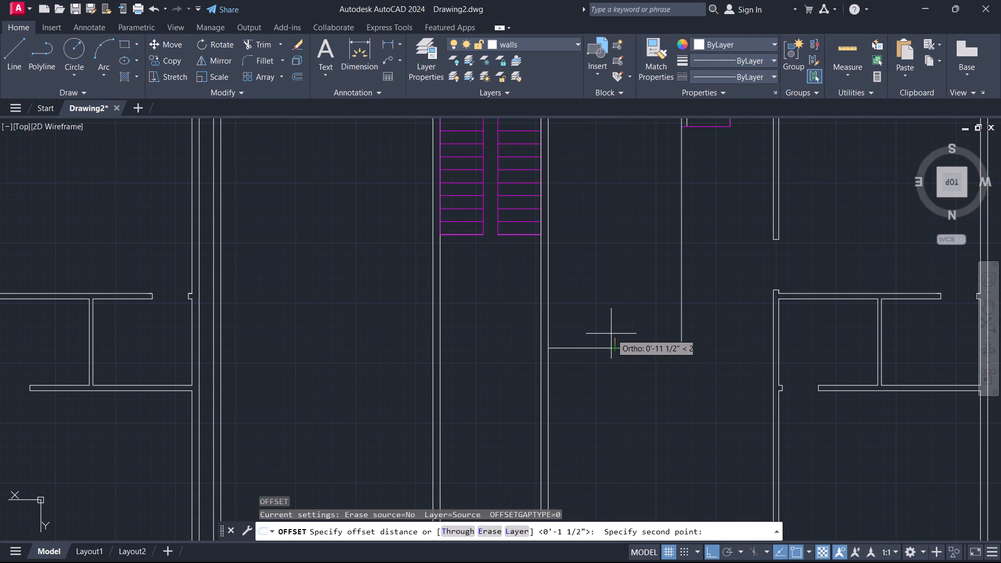
pyautogui.write('4.5"')
pyautogui.press('Return')
pyautogui.click(611, 334)
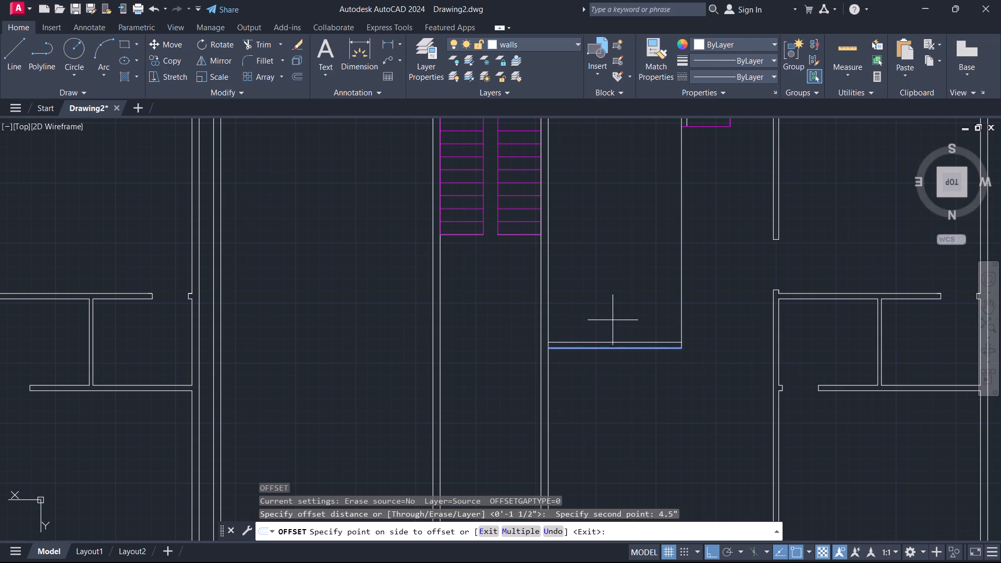
pyautogui.scroll(-1, 661, 268)
pyautogui.scroll(-1, 676, 325)
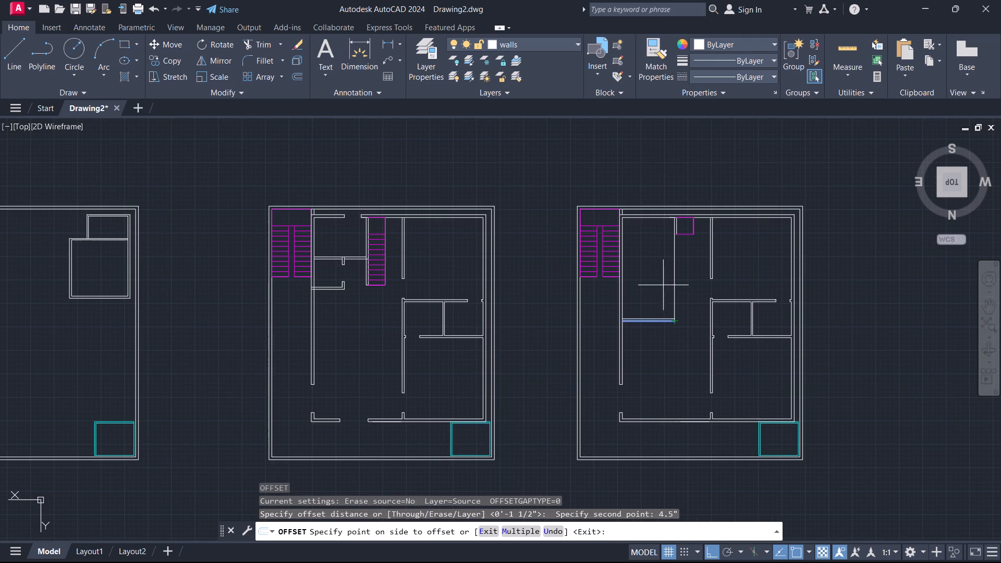
pyautogui.click(662, 286)
# Measure the new room's width between the staircase-side wall face and the opposite vertical wall line.
pyautogui.scroll(1, 680, 253)
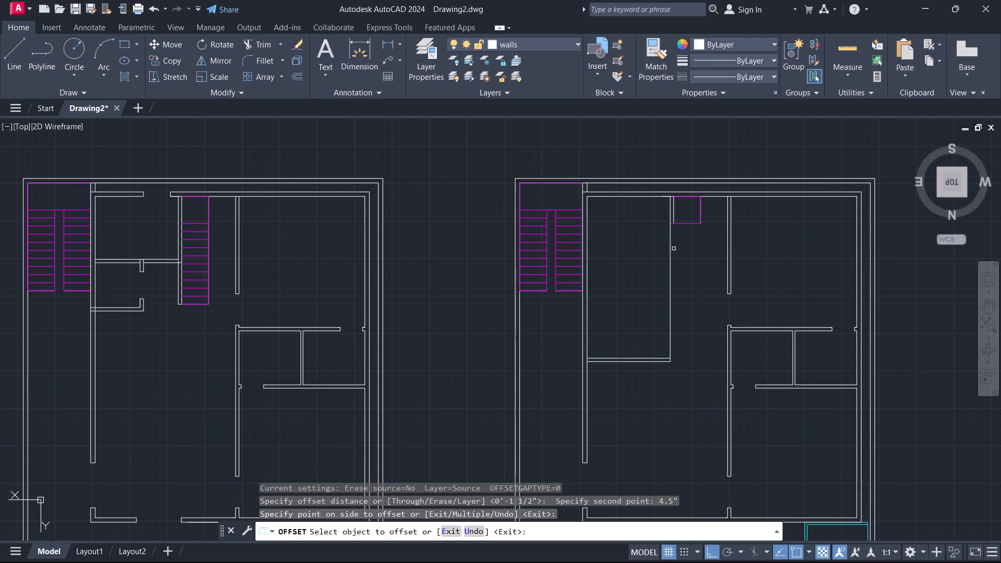
pyautogui.scroll(1, 673, 248)
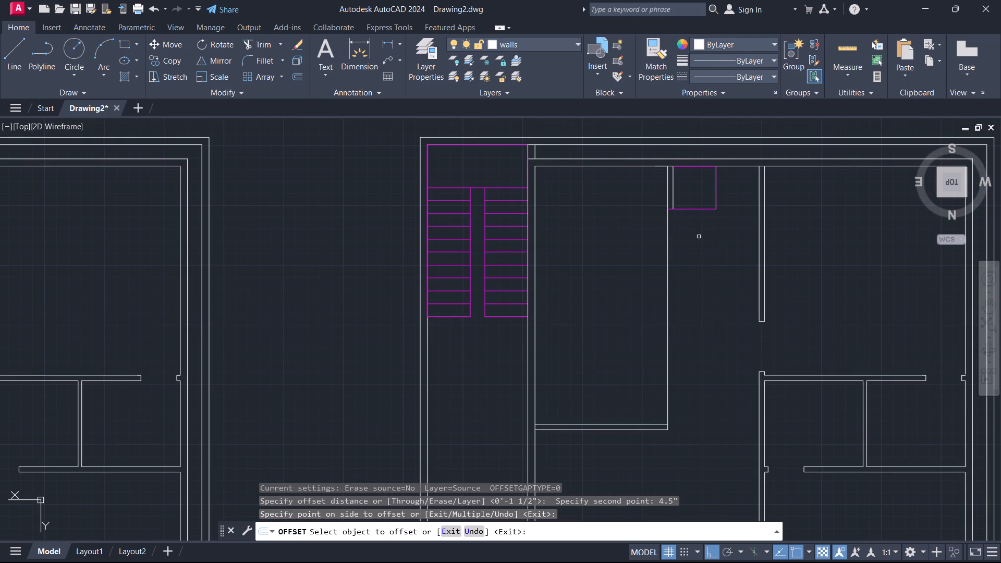
pyautogui.click(389, 46)
pyautogui.click(536, 391)
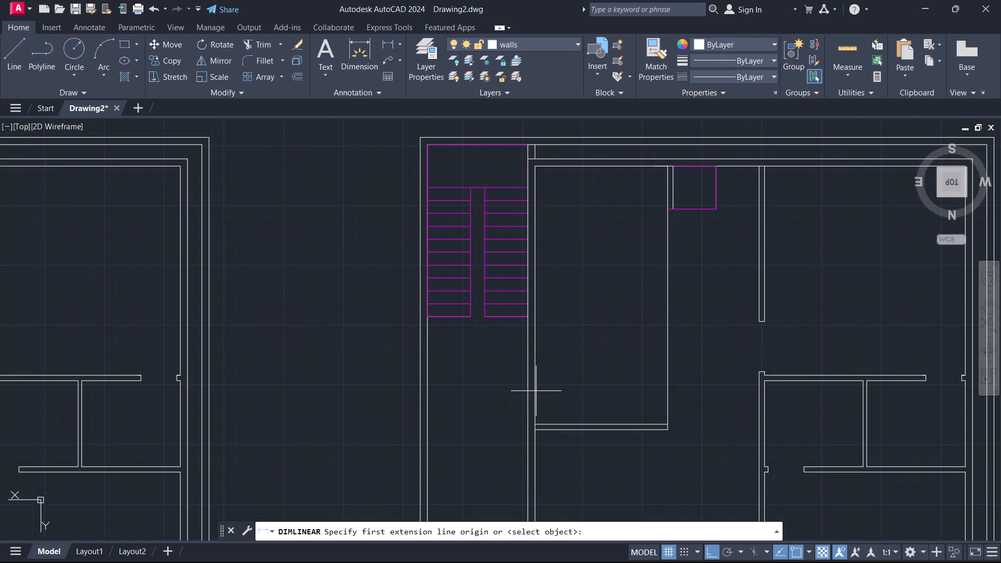
pyautogui.click(667, 386)
pyautogui.scroll(2, 601, 363)
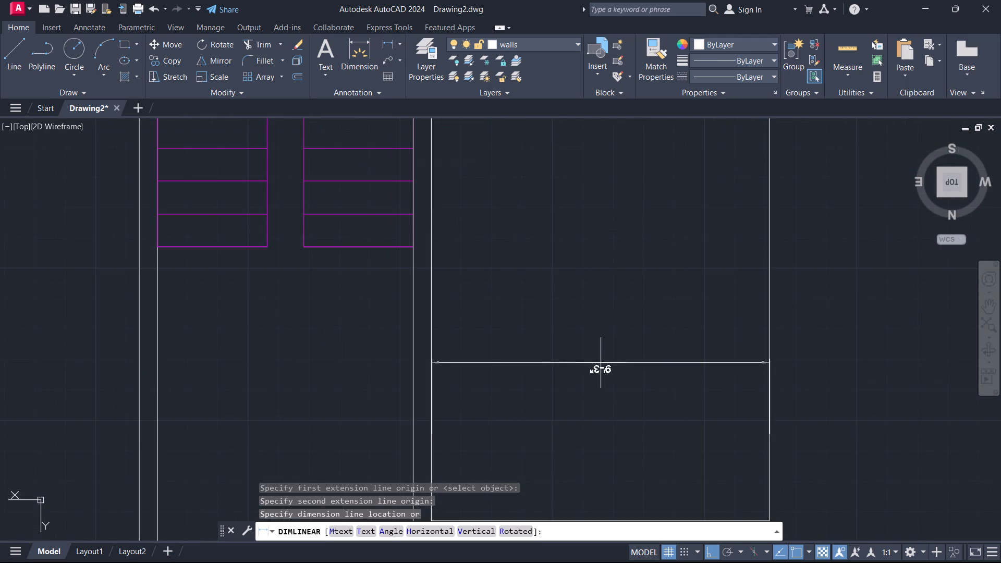
pyautogui.scroll(2, 601, 363)
pyautogui.press('Escape')
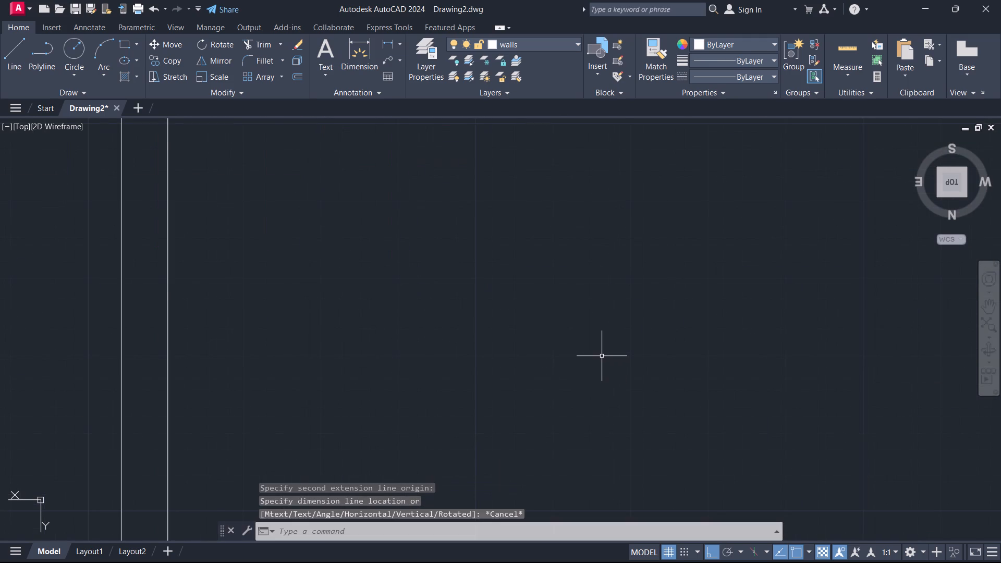
# Move the new room's vertical wall line from the short wall's outer corner to the small landing's far lower corner.
pyautogui.scroll(-2, 612, 349)
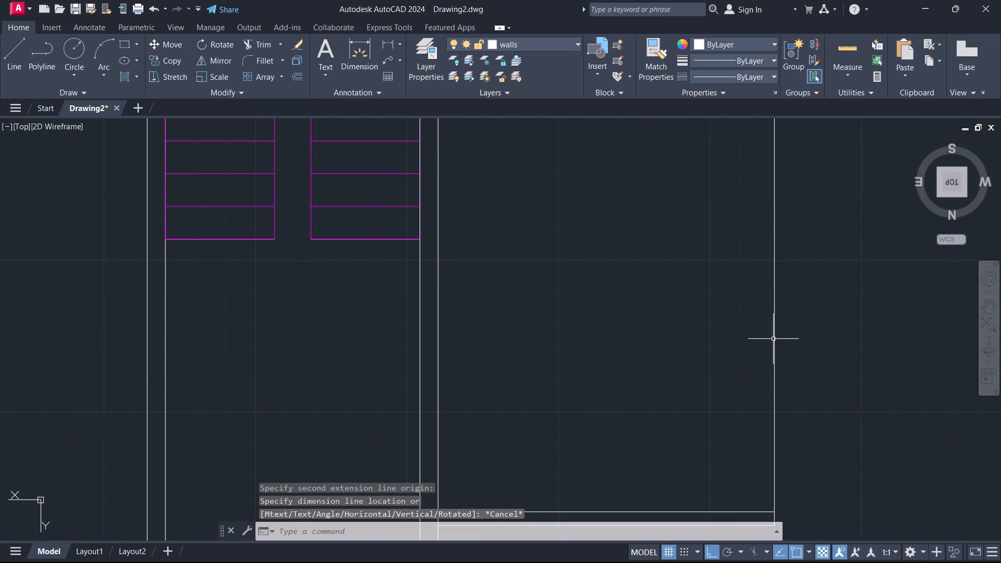
pyautogui.click(773, 339)
pyautogui.scroll(-2, 707, 377)
pyautogui.press('m')
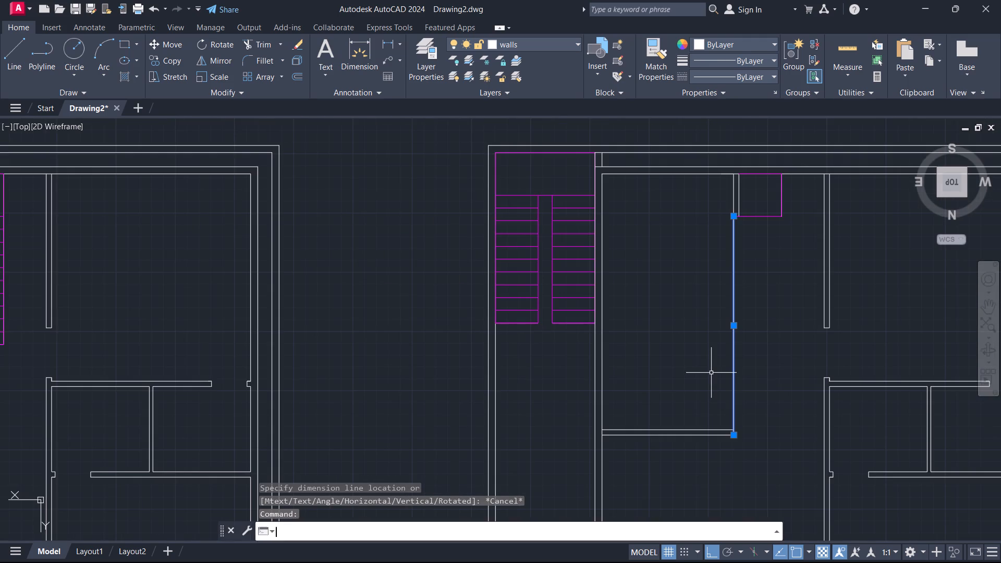
pyautogui.press('Return')
pyautogui.scroll(2, 735, 229)
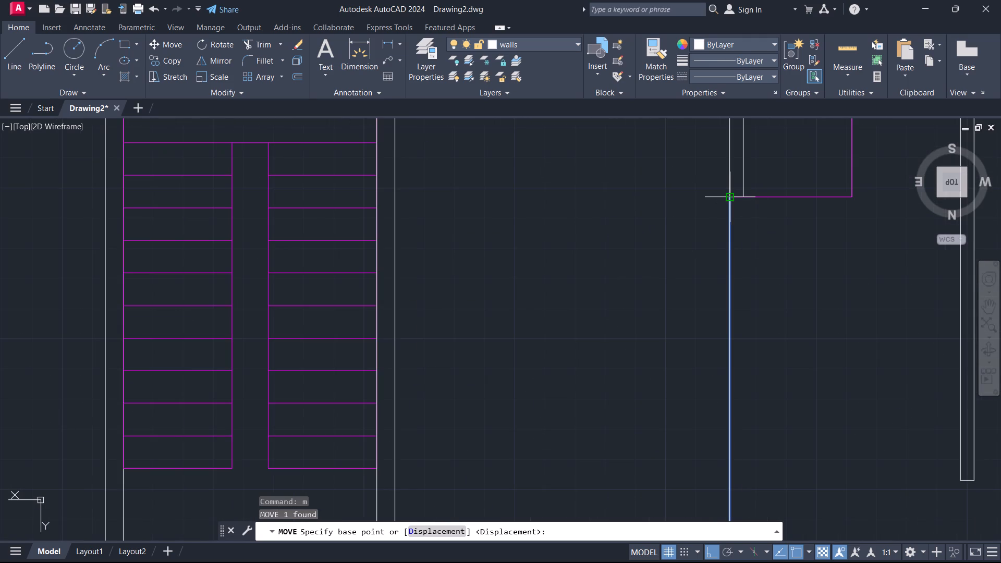
pyautogui.click(730, 195)
pyautogui.click(852, 199)
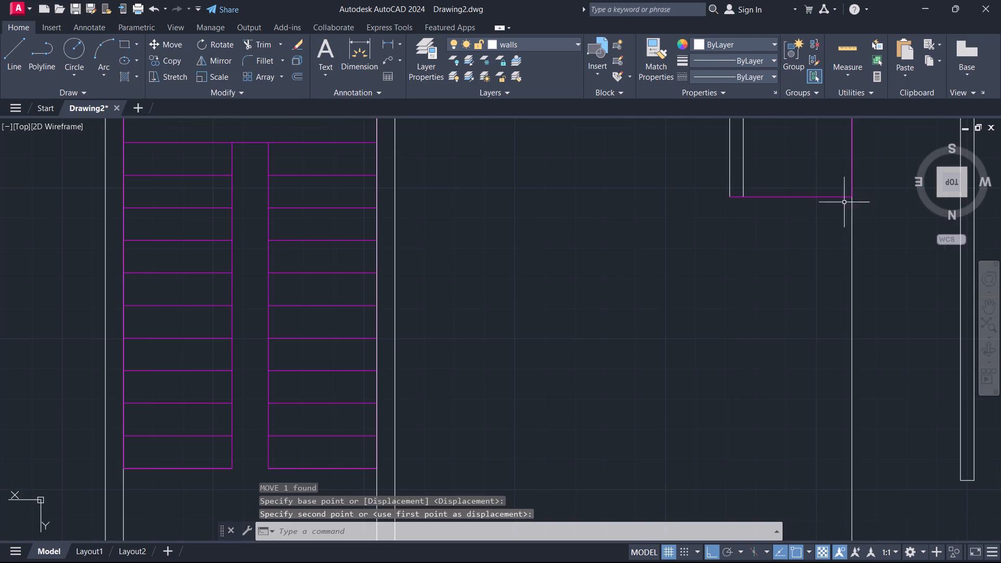
pyautogui.press('Escape')
# Offset the moved vertical wall line by 4.5" toward the inside of the new room.
pyautogui.scroll(-2, 782, 311)
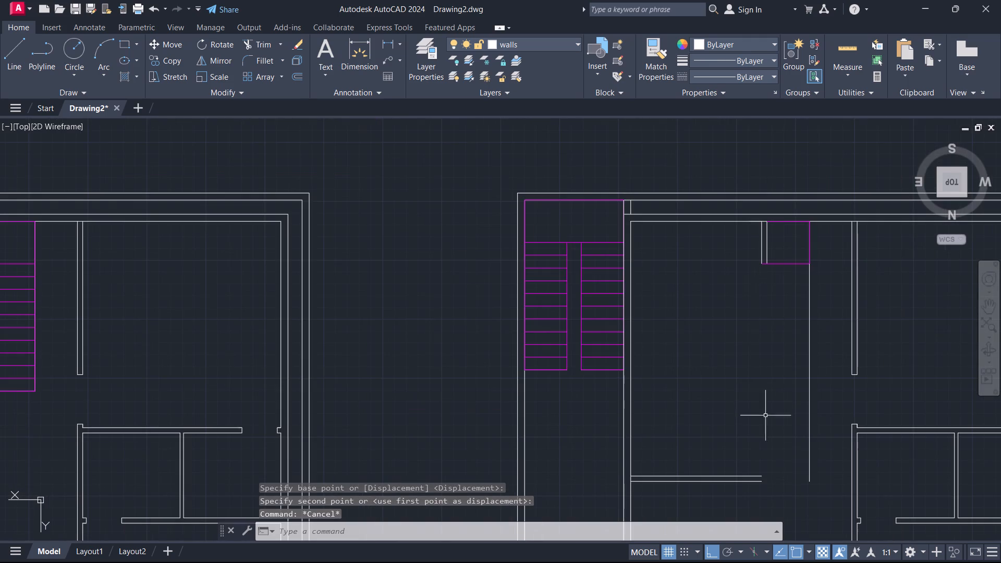
pyautogui.scroll(1, 795, 481)
pyautogui.moveTo(799, 490); pyautogui.dragTo(717, 441, button='middle')
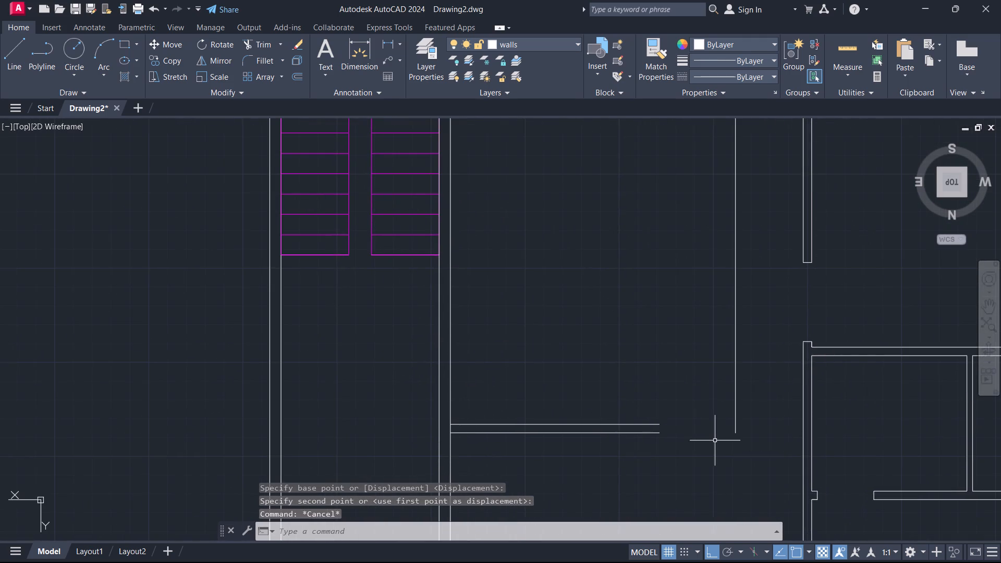
pyautogui.scroll(1, 701, 438)
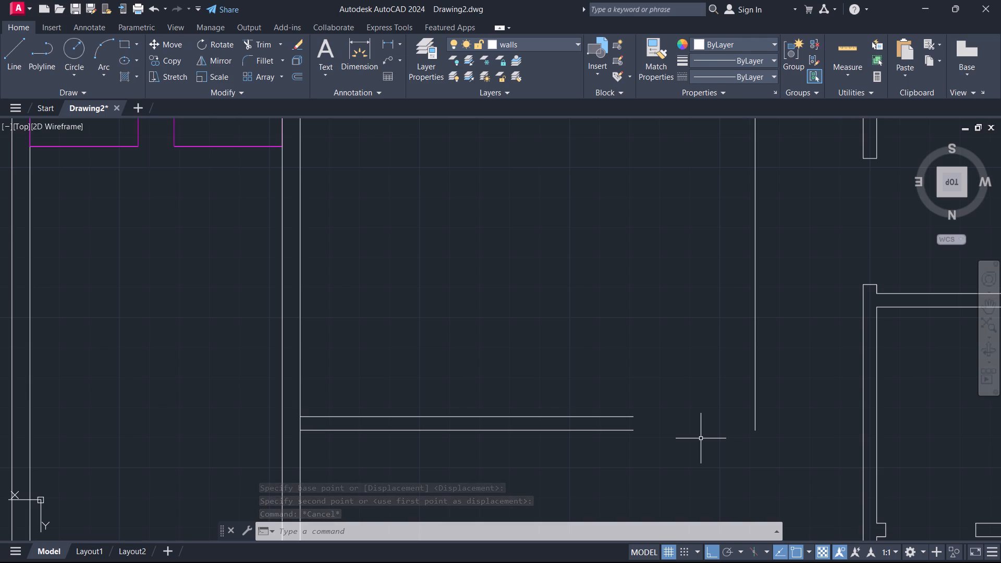
pyautogui.scroll(-2, 688, 394)
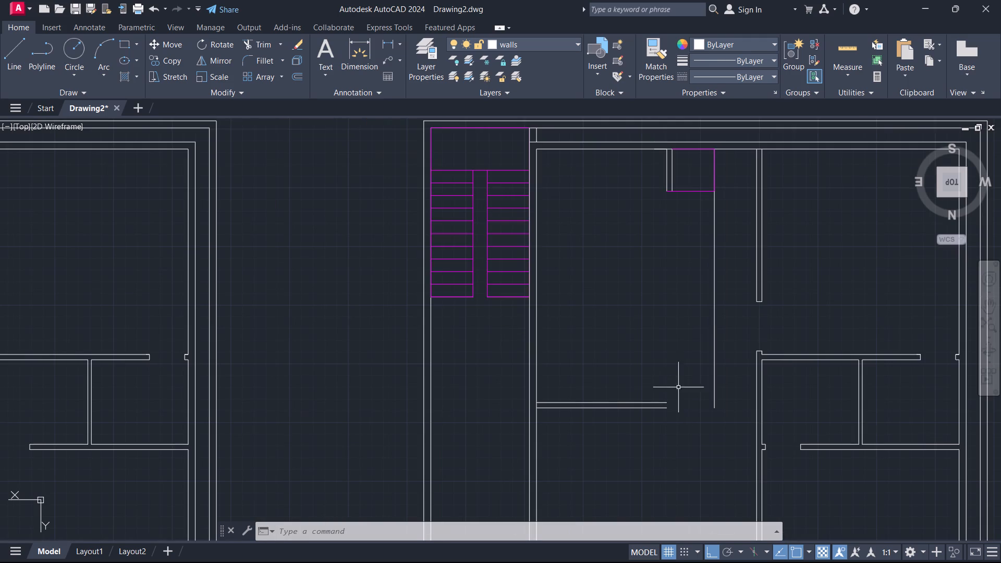
pyautogui.click(714, 323)
pyautogui.press('o')
pyautogui.press('Return')
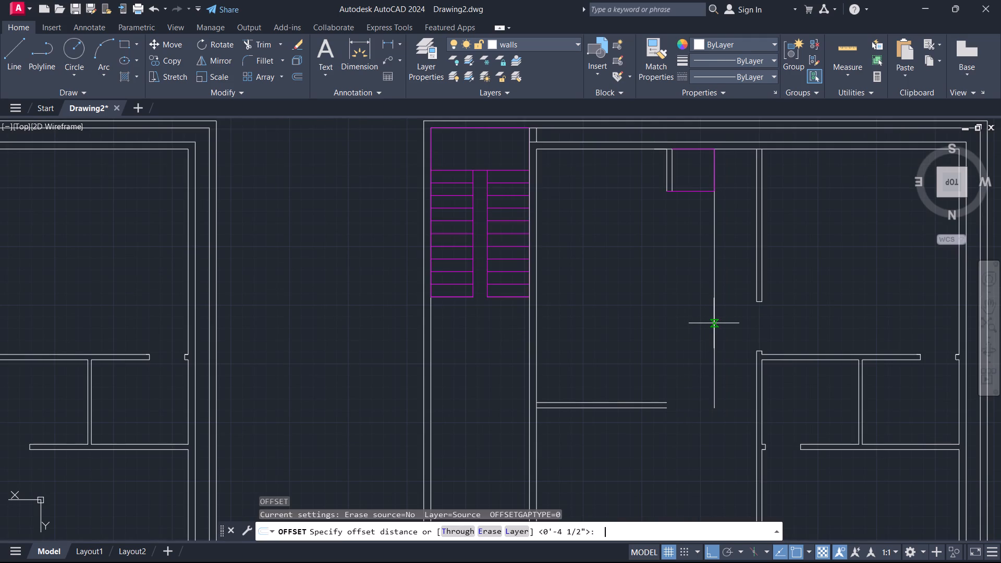
pyautogui.click(714, 323)
pyautogui.click(713, 317)
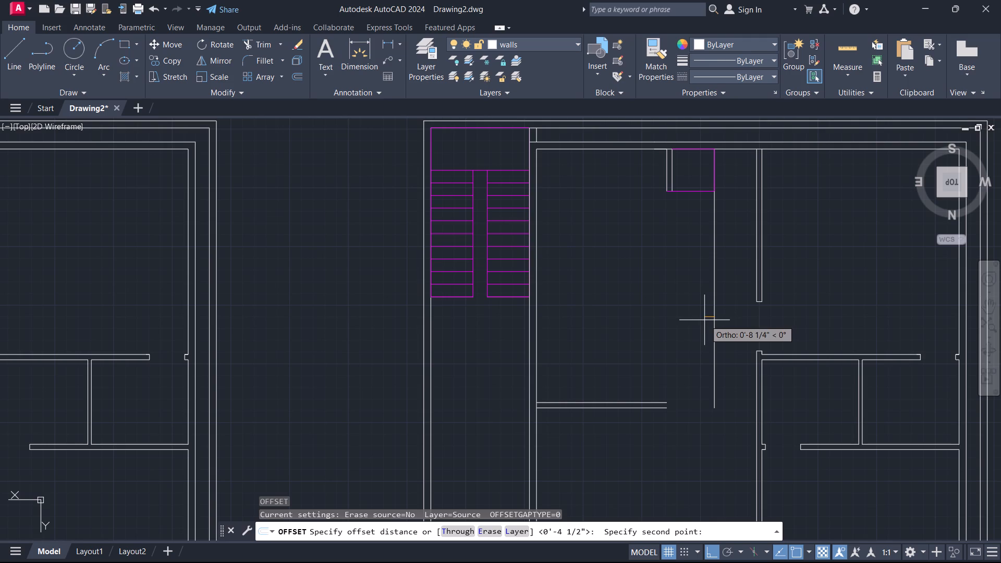
pyautogui.write('4.5"')
pyautogui.press('Return')
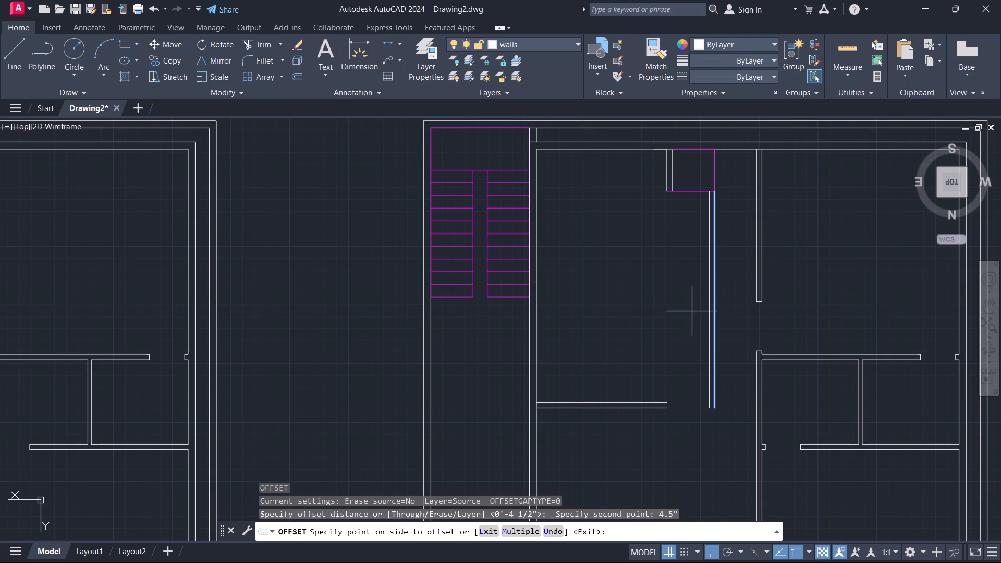
pyautogui.click(691, 311)
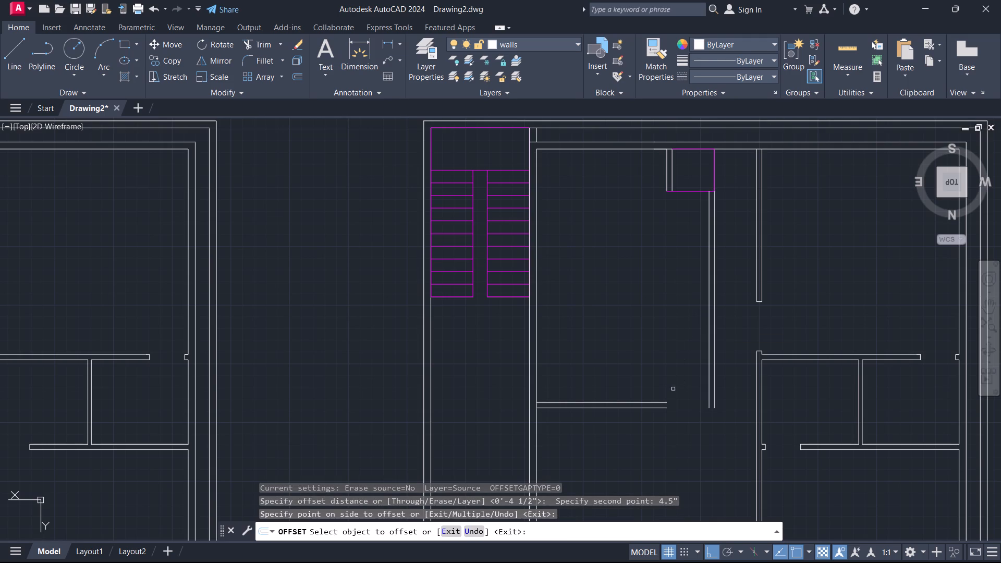
pyautogui.press('Escape')
# Extend the lower wall's inner line to the vertical wall's inner face and its outer line to the outer face.
pyautogui.scroll(2, 674, 409)
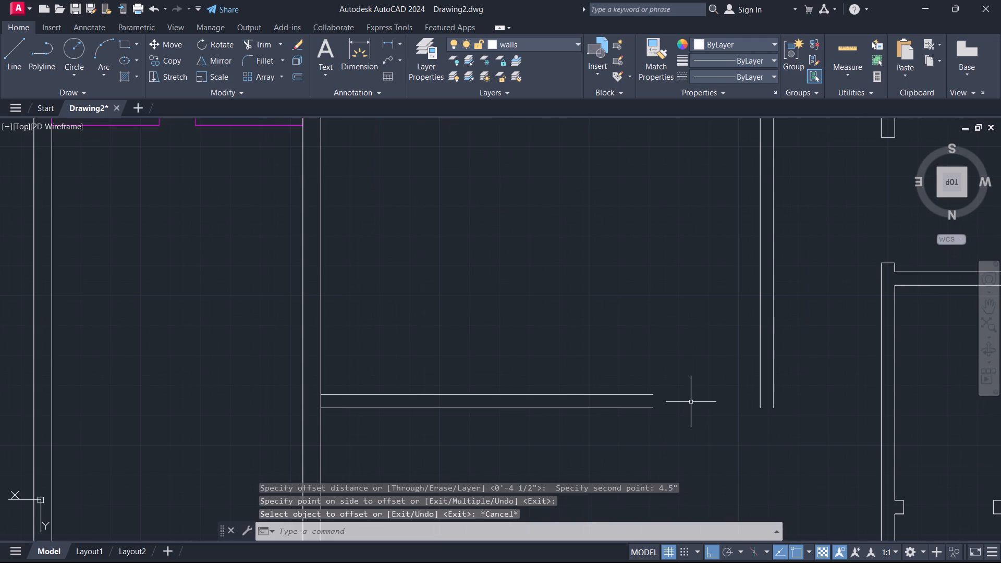
pyautogui.press('e')
pyautogui.press('x')
pyautogui.press('Return')
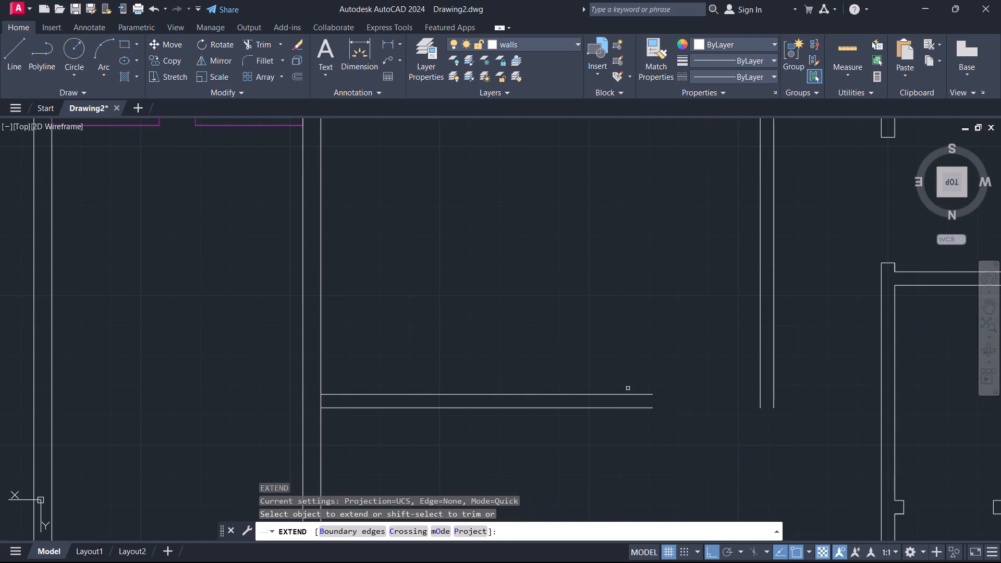
pyautogui.click(636, 394)
pyautogui.click(638, 407)
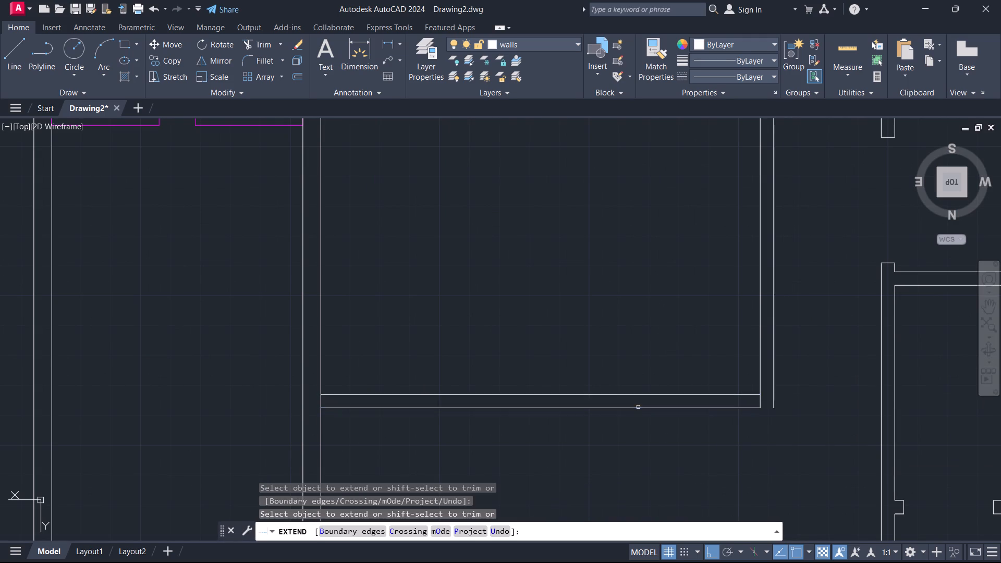
pyautogui.click(694, 408)
pyautogui.press('Escape')
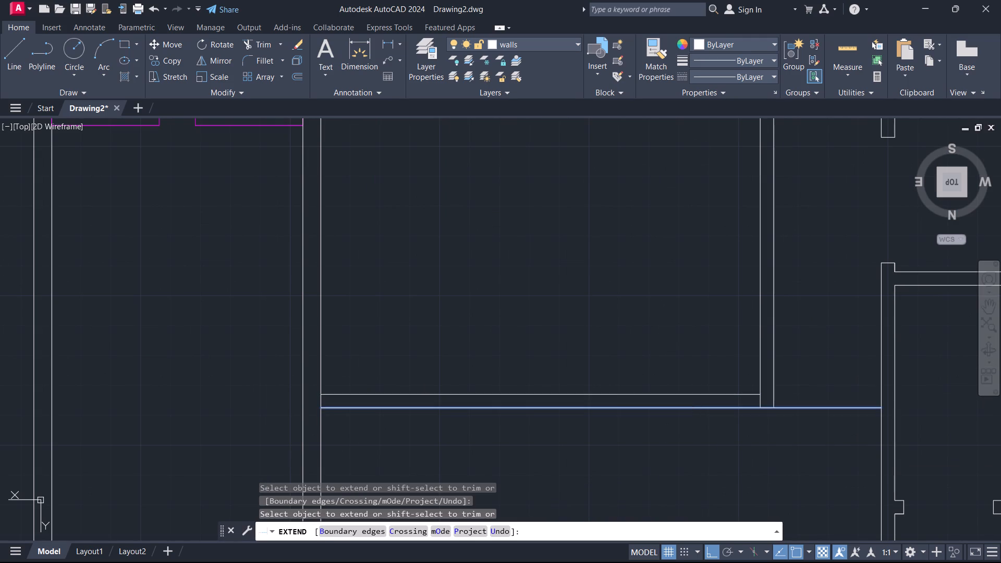
# Trim the vertical wall's inner line where it crosses the lower wall's thickness at the room corner.
pyautogui.write('tr')
pyautogui.press('Return')
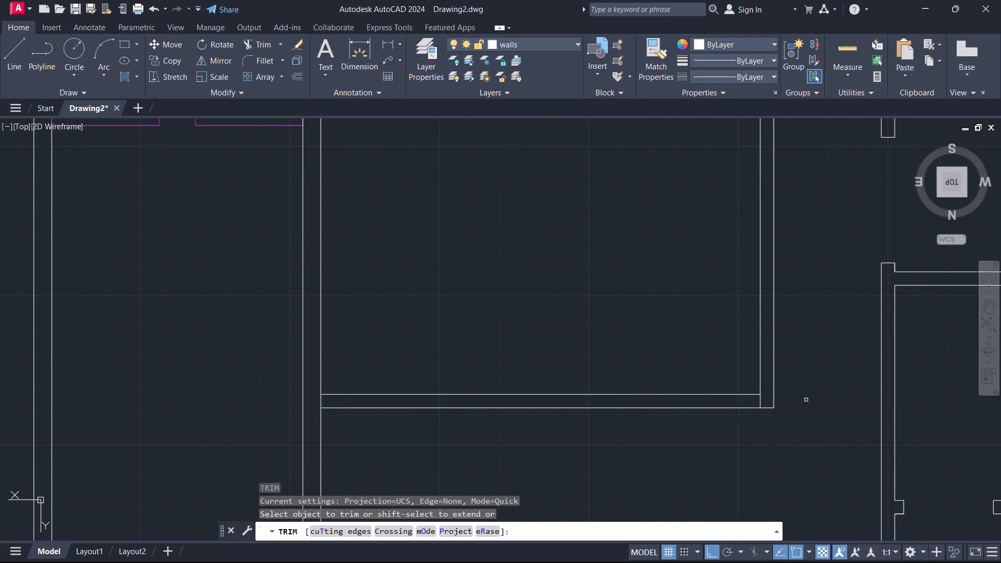
pyautogui.moveTo(765, 401); pyautogui.dragTo(751, 401)
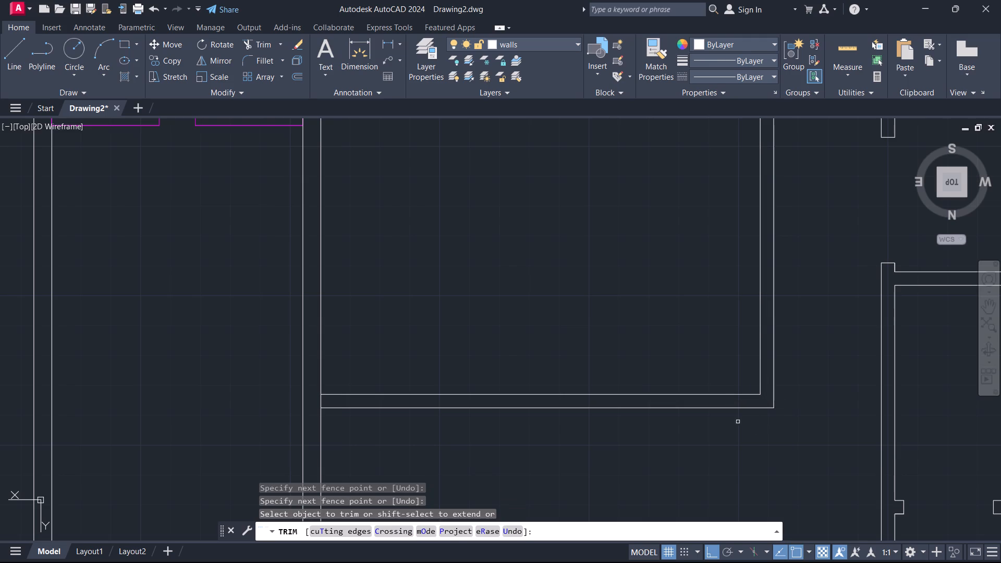
pyautogui.press('Escape')
# Draw a wall line along the small landing's lower edge, from the short wall's outer corner to the new vertical wall's outer face.
pyautogui.scroll(-1, 751, 438)
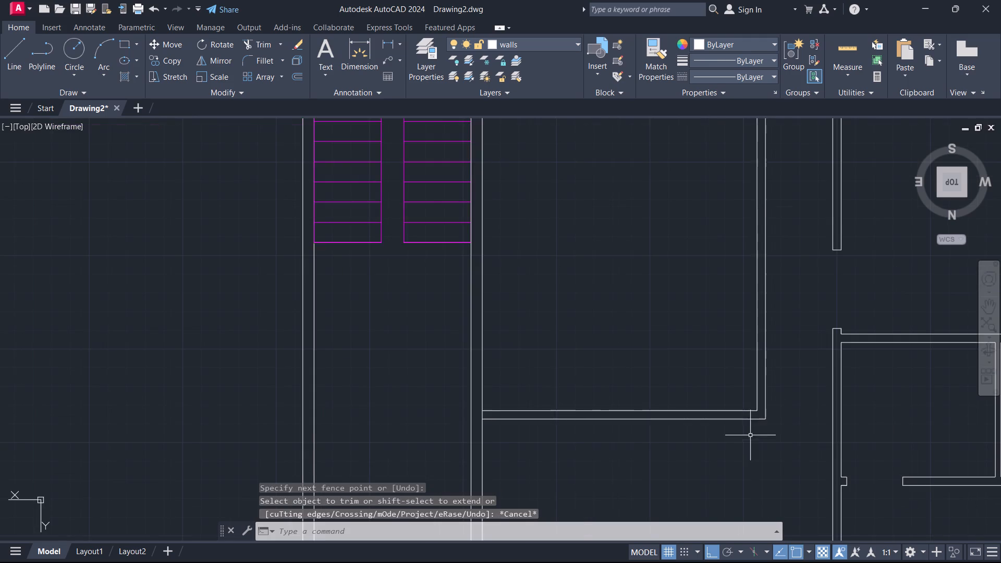
pyautogui.scroll(-1, 750, 434)
pyautogui.scroll(2, 724, 191)
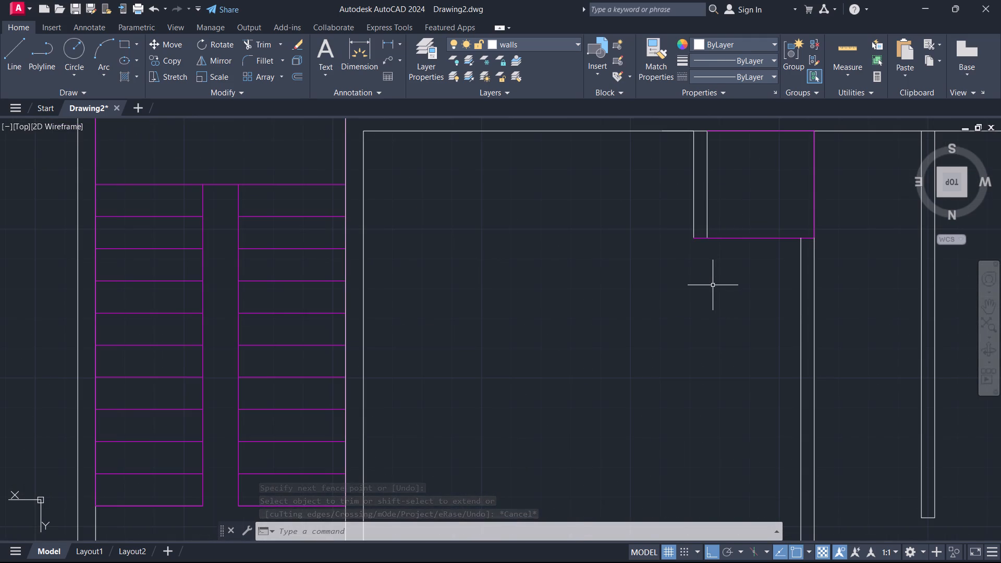
pyautogui.press('l')
pyautogui.press('Return')
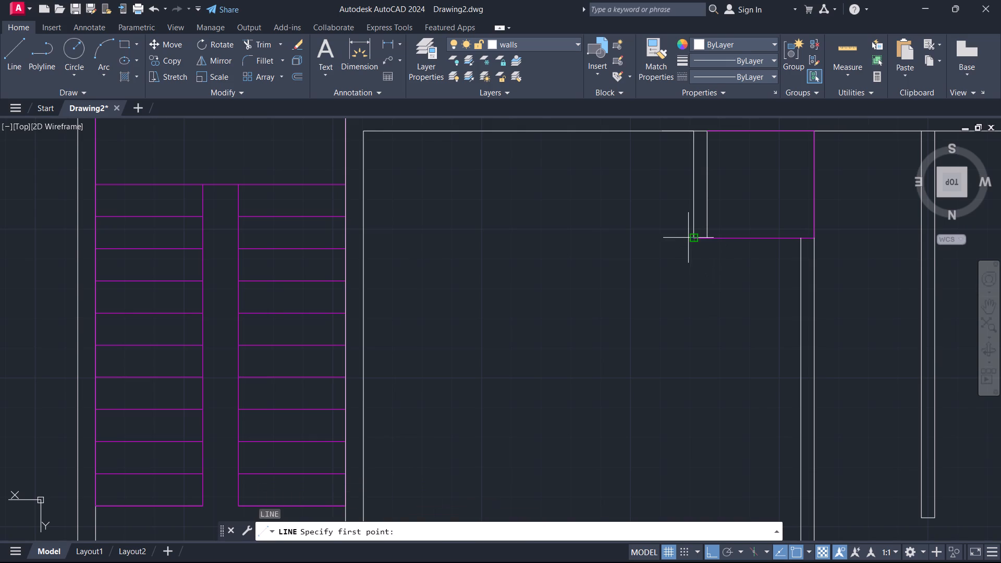
pyautogui.click(688, 238)
pyautogui.click(814, 236)
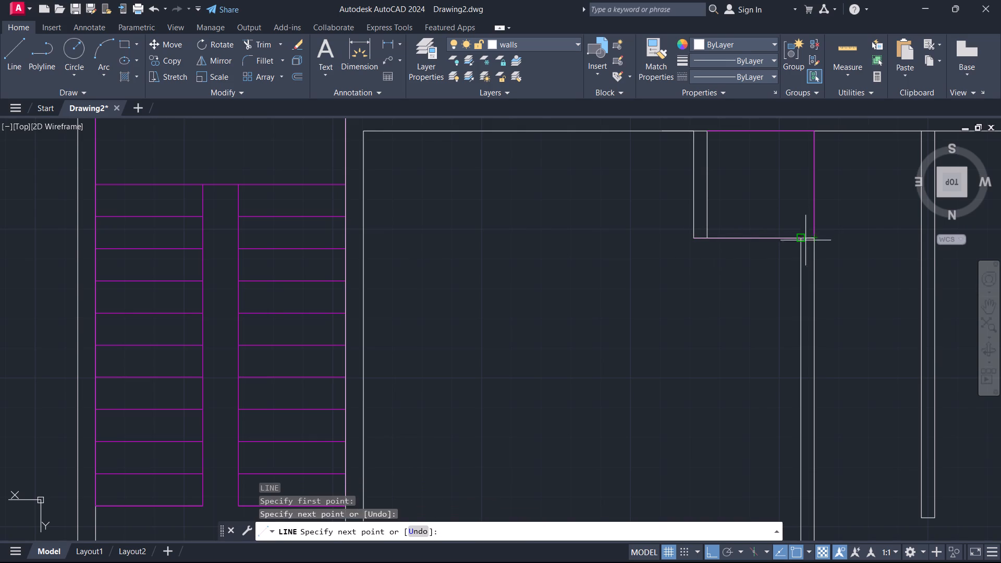
pyautogui.press('Escape')
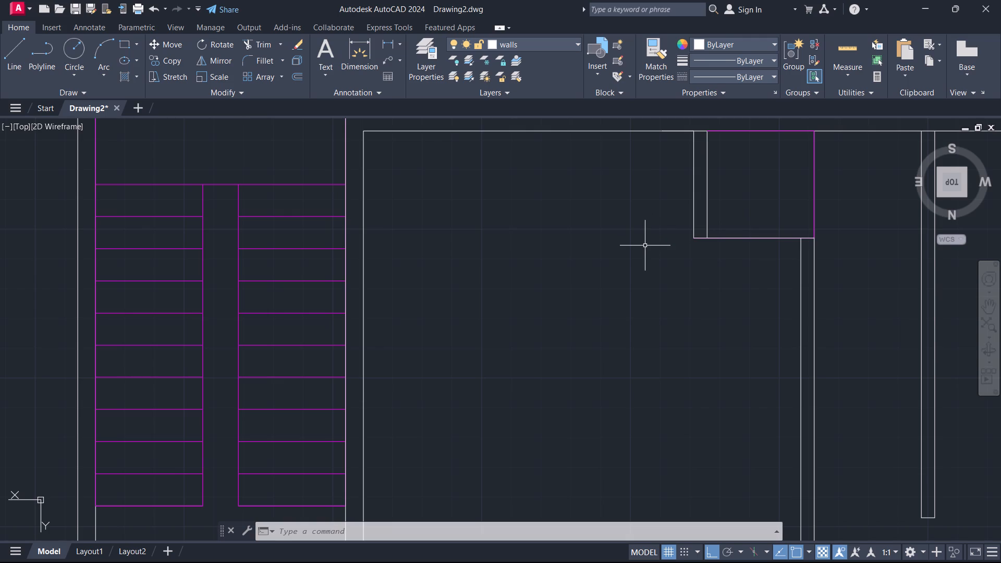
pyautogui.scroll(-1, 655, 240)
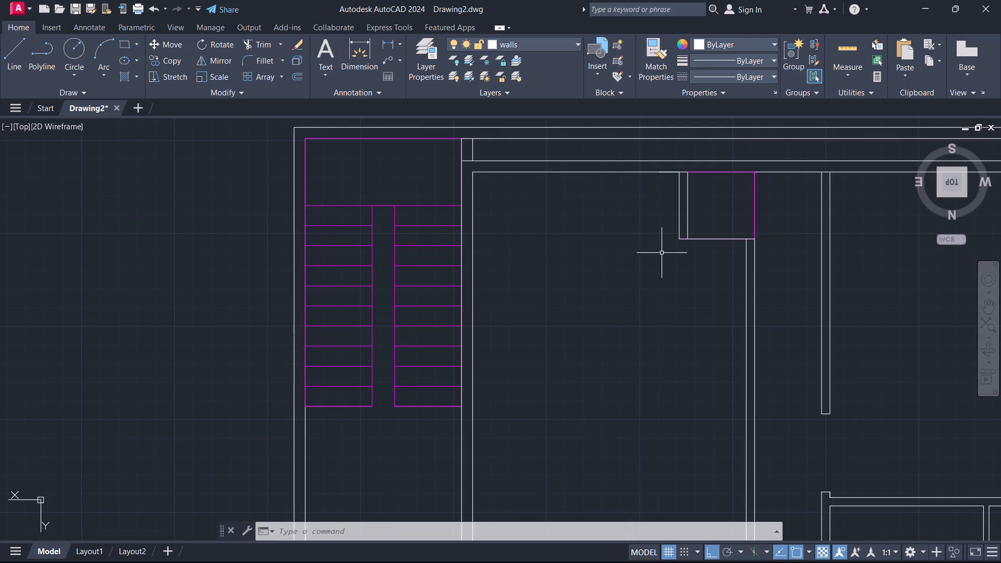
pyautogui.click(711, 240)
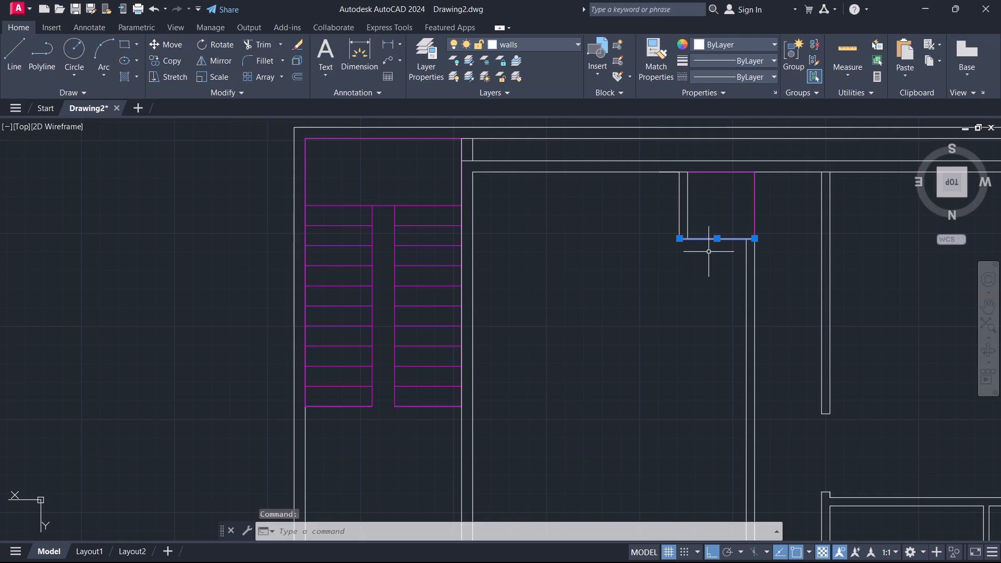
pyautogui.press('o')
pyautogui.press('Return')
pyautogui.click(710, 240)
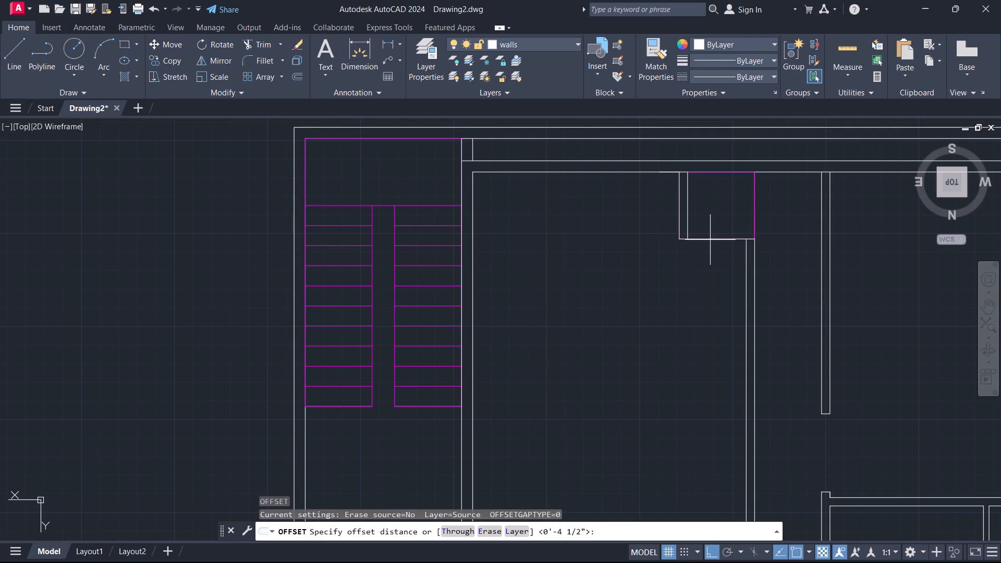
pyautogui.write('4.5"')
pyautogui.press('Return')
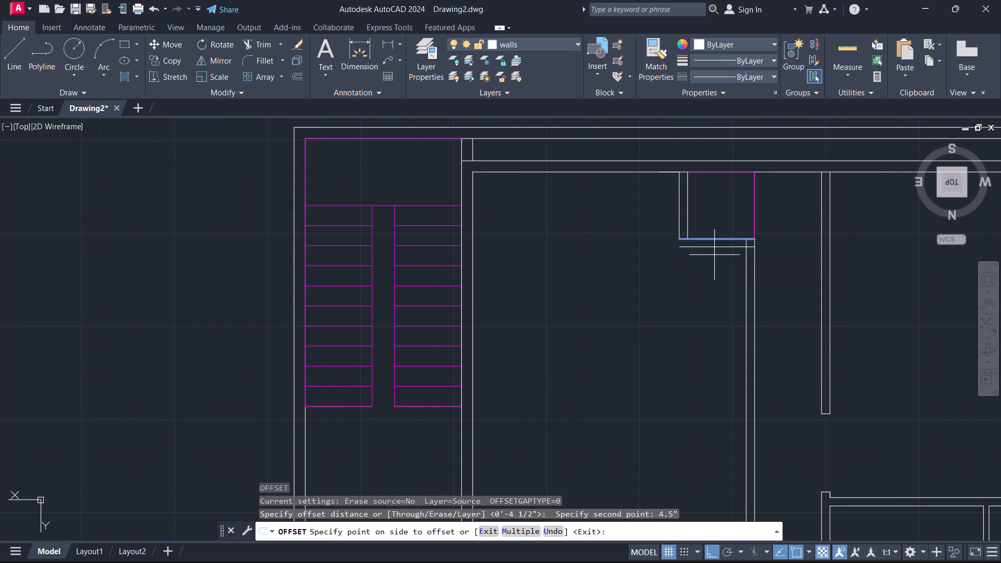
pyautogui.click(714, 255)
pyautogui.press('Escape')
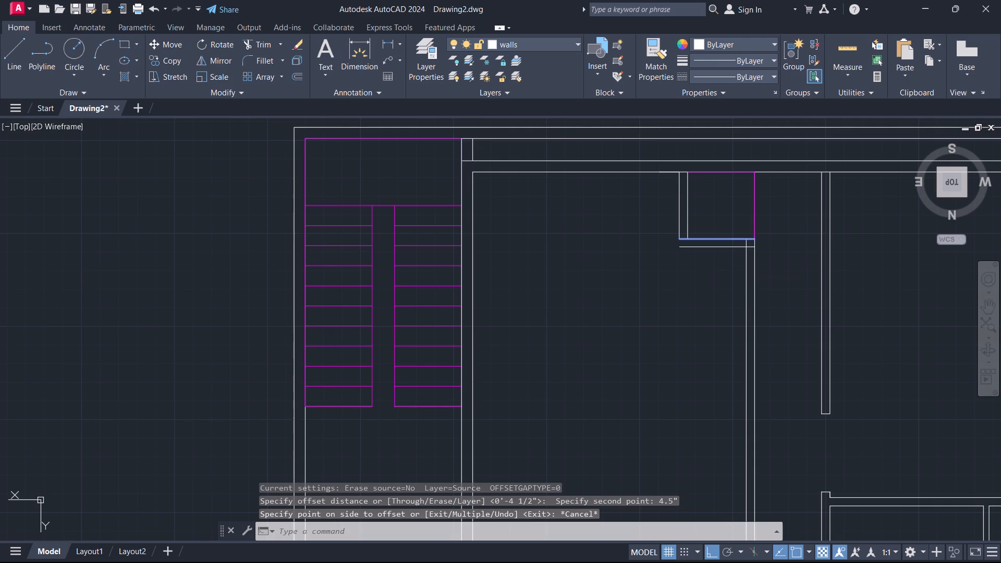
# Offset the wall line along the small landing's lower edge by 4.5" toward the inside of the new room.
pyautogui.click(709, 238)
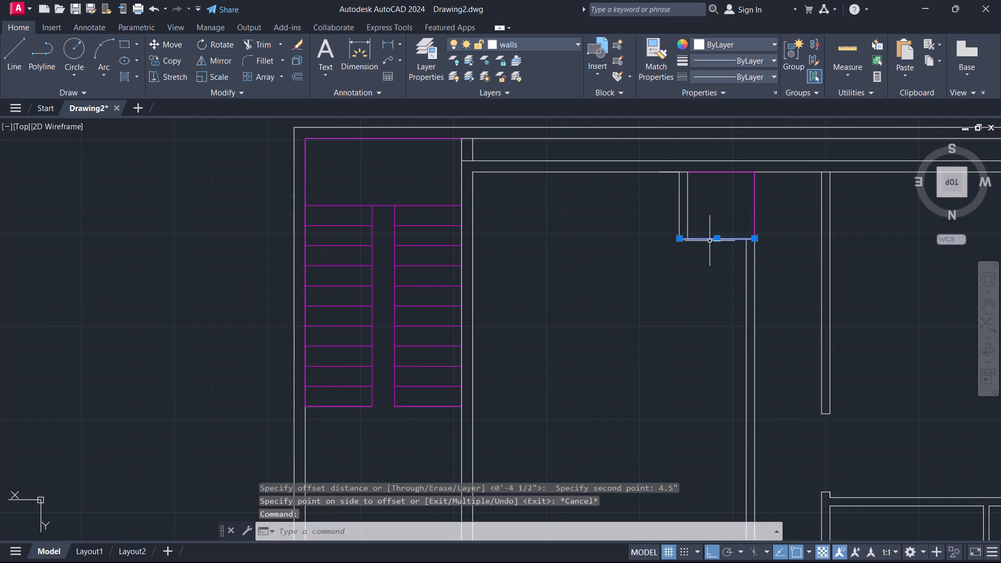
pyautogui.press('space')
pyautogui.click(710, 241)
pyautogui.write('4.5"')
pyautogui.press('Return')
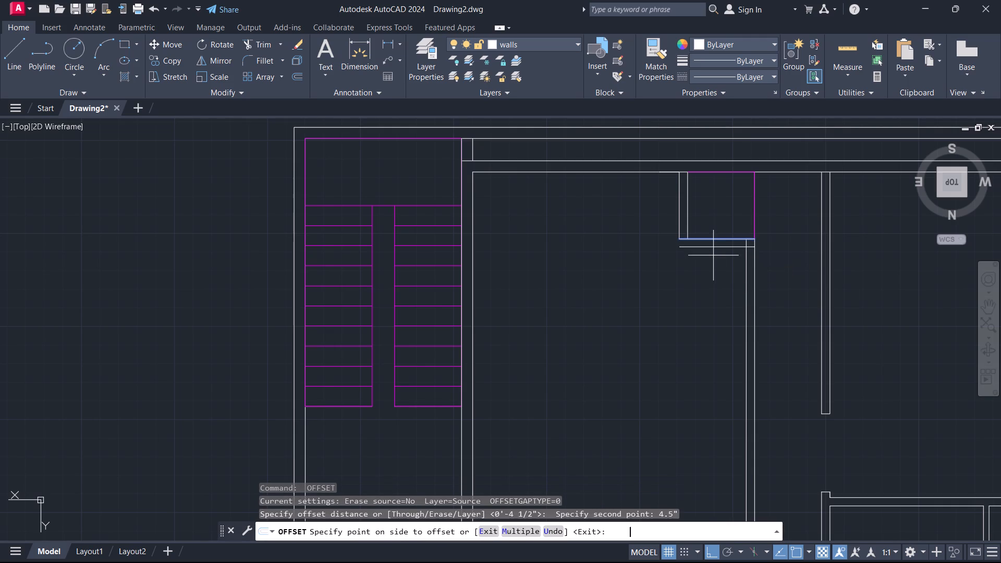
pyautogui.click(713, 255)
pyautogui.click(693, 270)
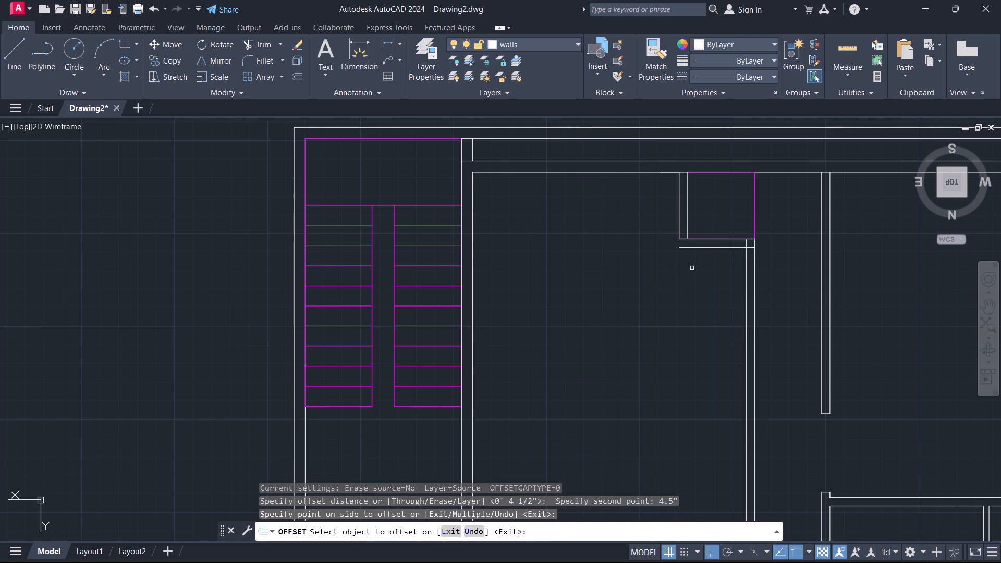
pyautogui.write('ex')
pyautogui.press('Return')
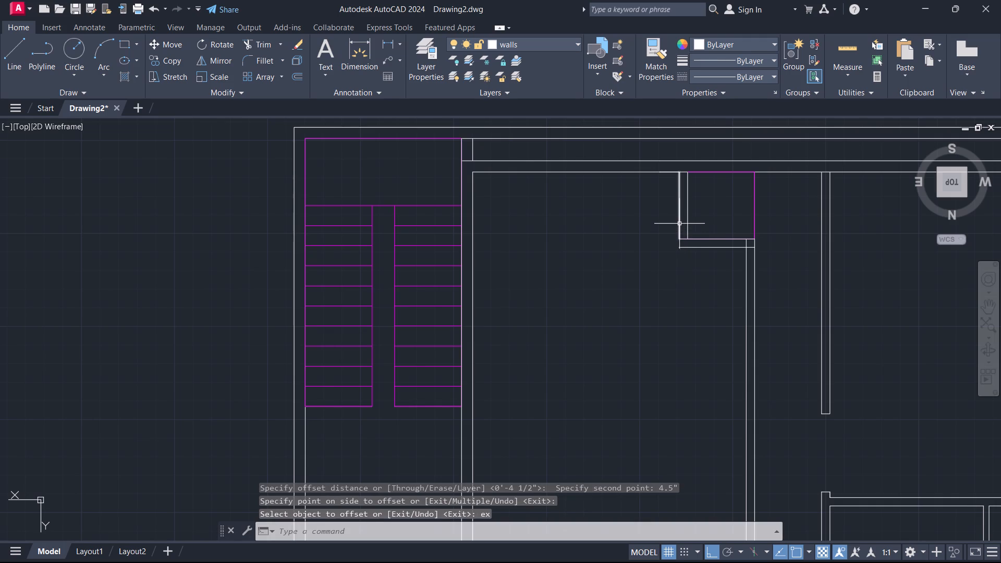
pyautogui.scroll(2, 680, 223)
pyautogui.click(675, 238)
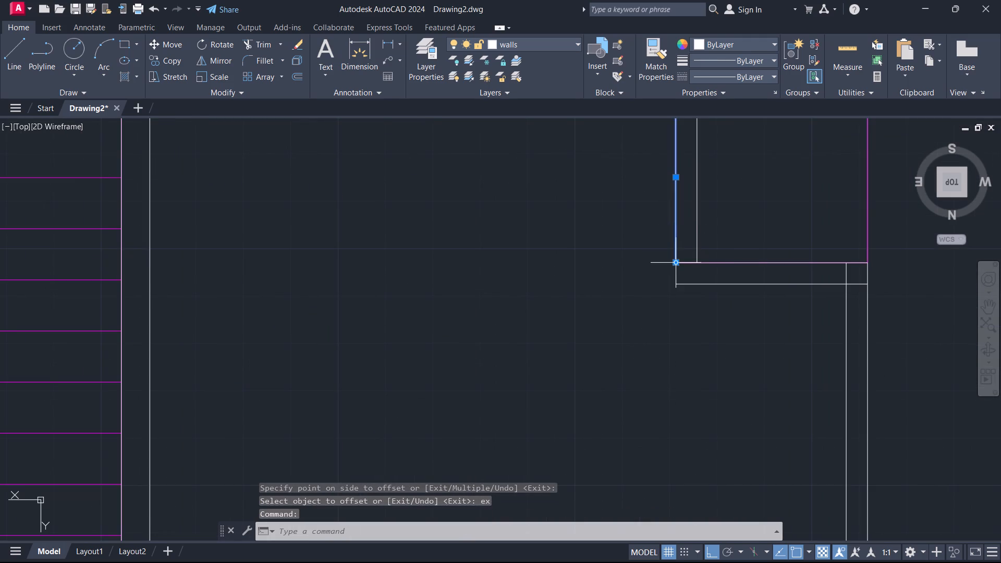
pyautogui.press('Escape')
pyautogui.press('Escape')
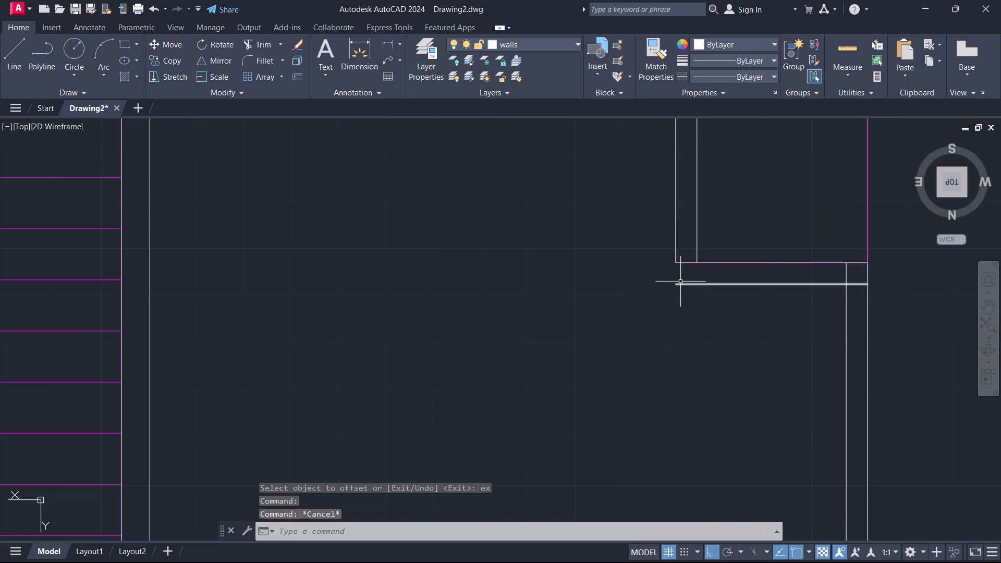
# Extend the offset line across to the stair-side wall and the short wall's outer line down to meet it.
pyautogui.scroll(-1, 686, 276)
pyautogui.scroll(1, 669, 284)
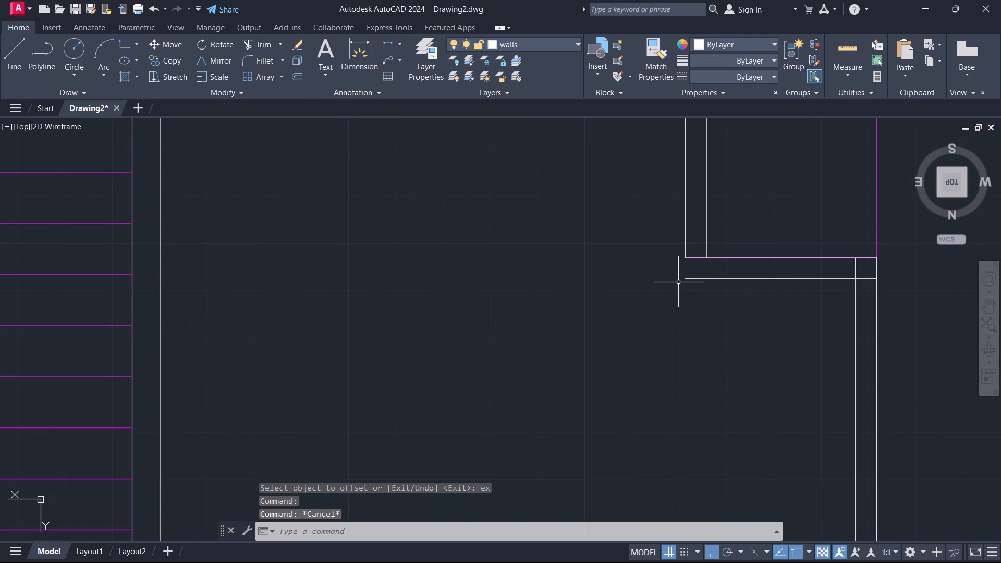
pyautogui.write('ex')
pyautogui.press('Return')
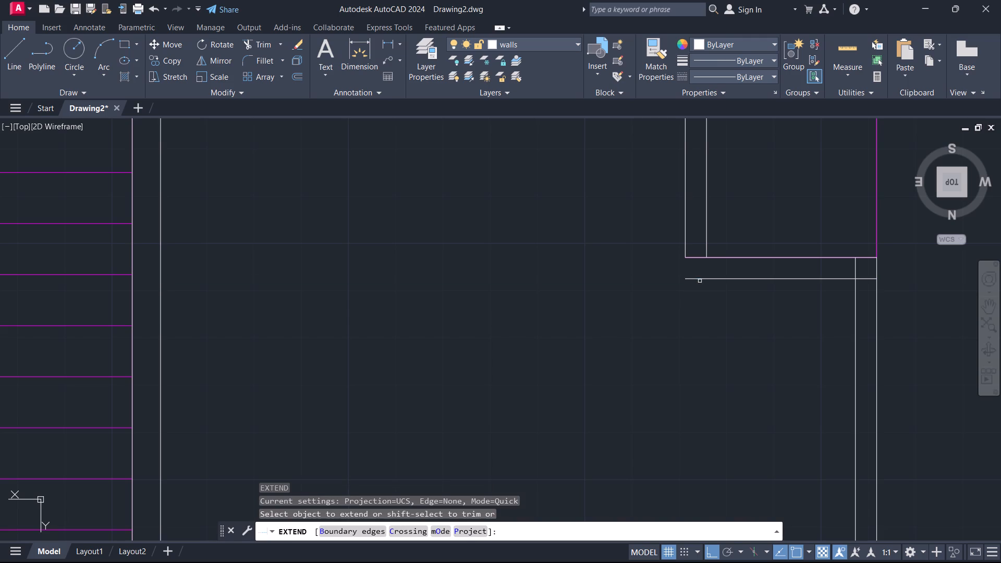
pyautogui.click(700, 280)
pyautogui.press('Escape')
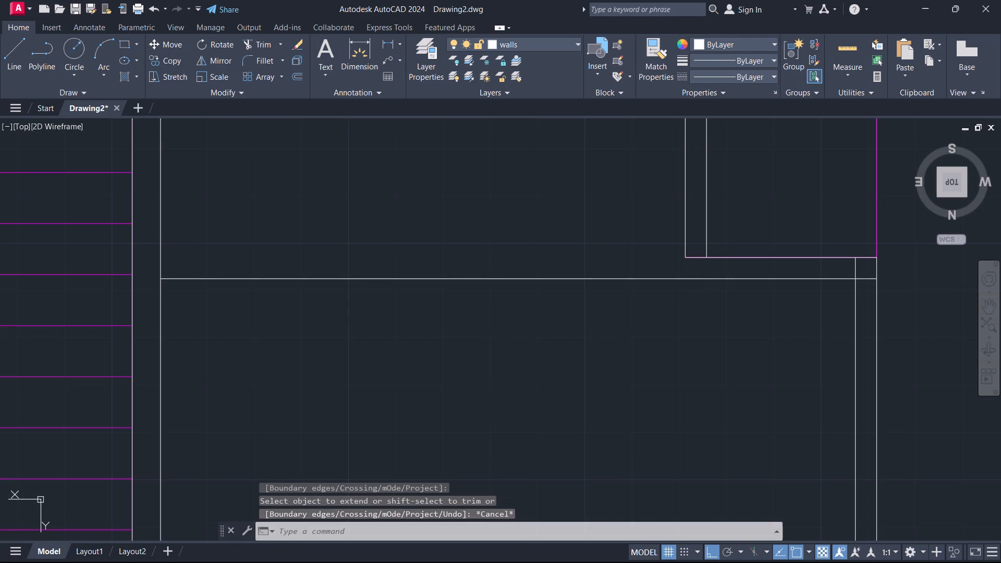
pyautogui.write('ex')
pyautogui.press('Return')
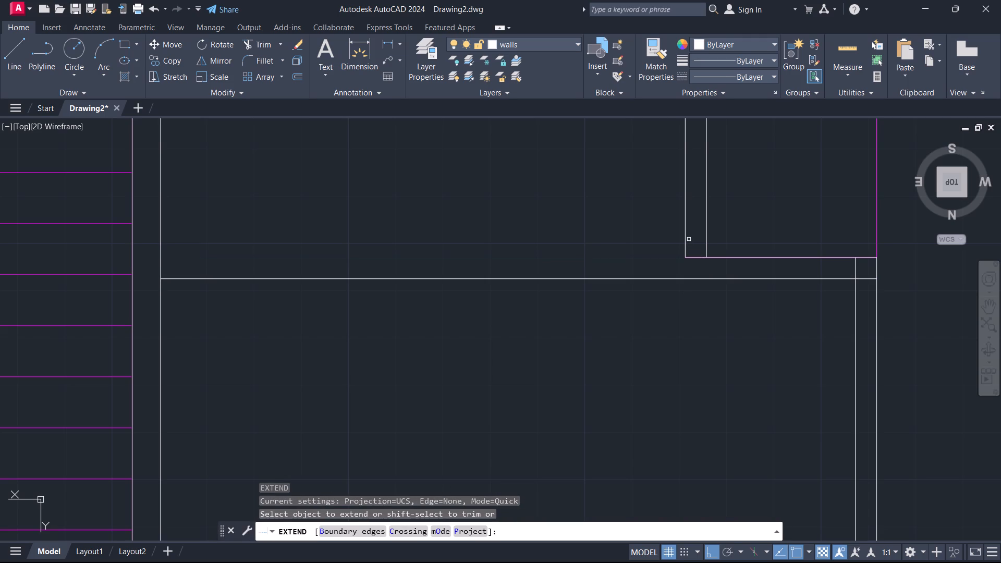
pyautogui.click(686, 241)
pyautogui.press('Escape')
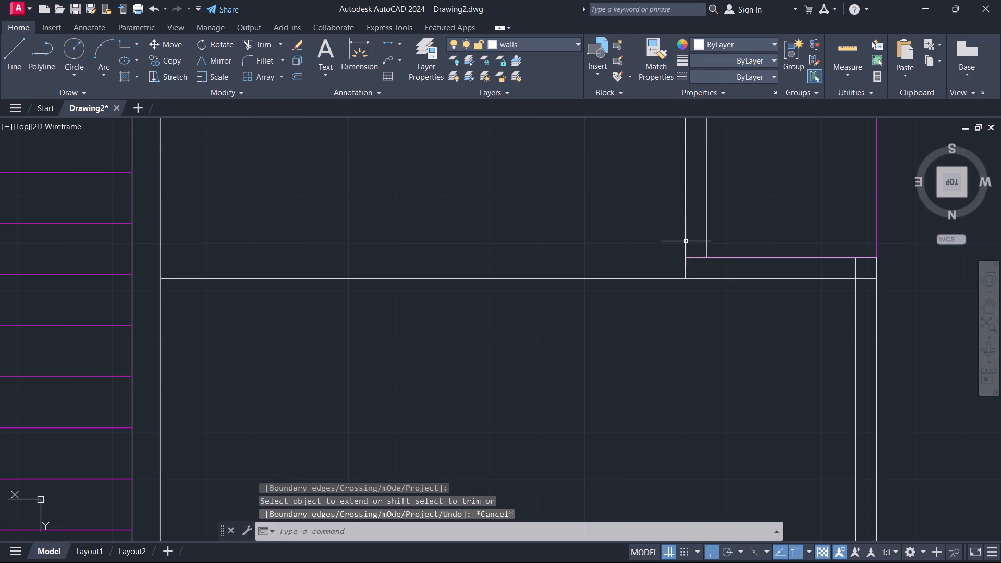
# Trim the extended line between the stair-side wall and the short wall's outer corner.
pyautogui.write('tr')
pyautogui.press('Return')
pyautogui.moveTo(620, 249); pyautogui.dragTo(605, 327)
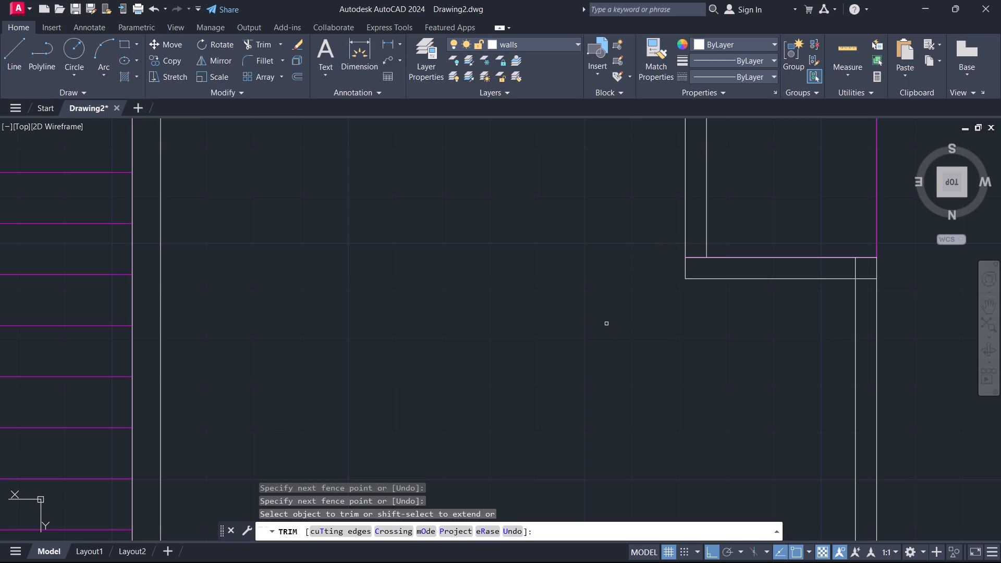
# Examine the new room and small landing in the reworked copy alongside the original floor plan.
pyautogui.scroll(-1, 612, 304)
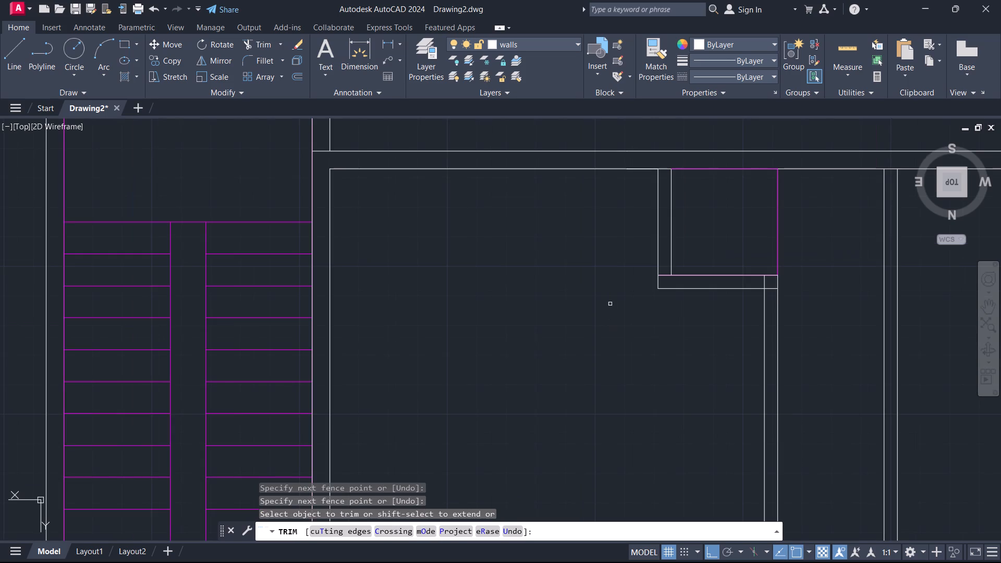
pyautogui.scroll(-1, 624, 260)
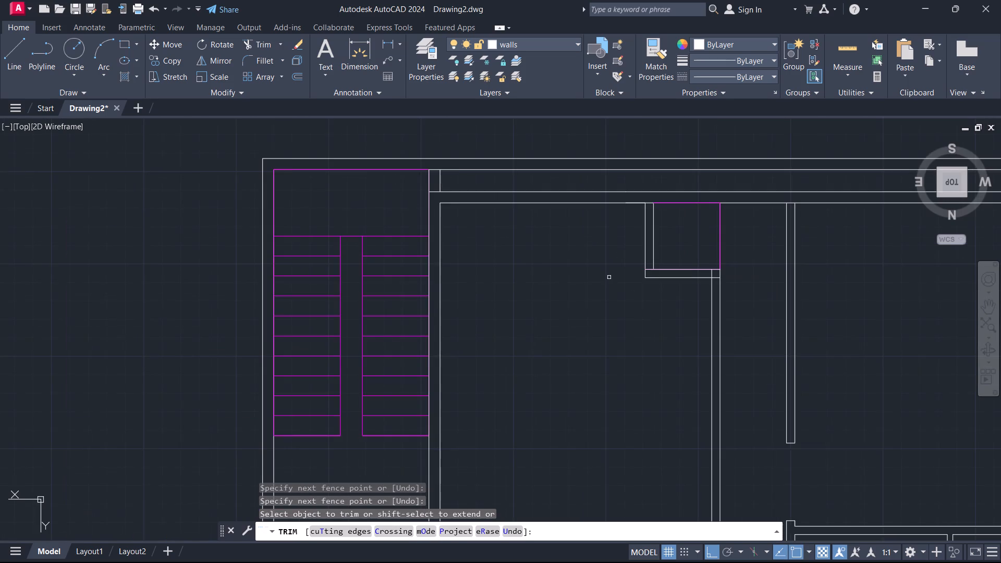
pyautogui.scroll(-1, 635, 348)
pyautogui.moveTo(632, 359); pyautogui.dragTo(728, 349, button='middle')
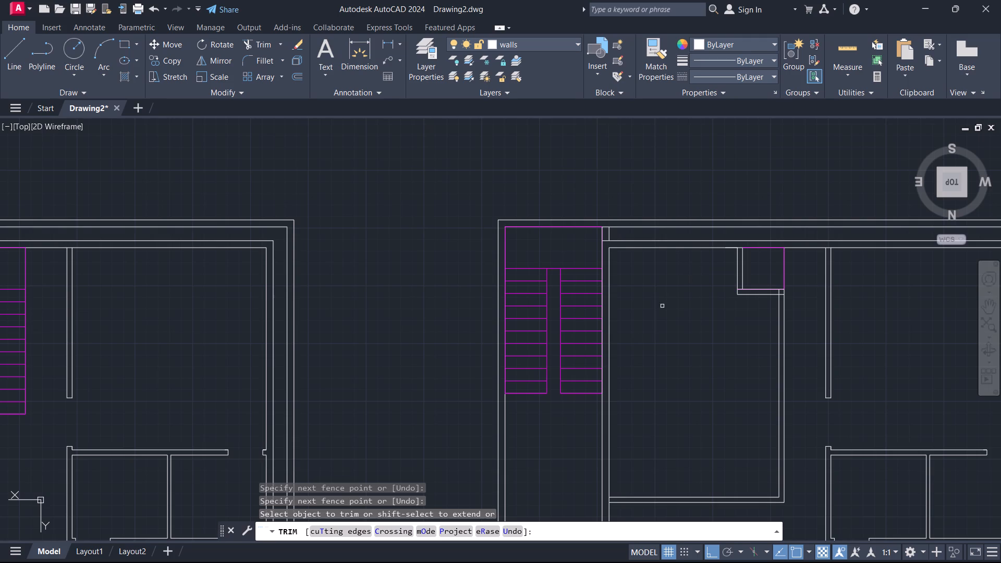
pyautogui.scroll(-1, 663, 307)
pyautogui.moveTo(675, 374); pyautogui.dragTo(649, 331, button='middle')
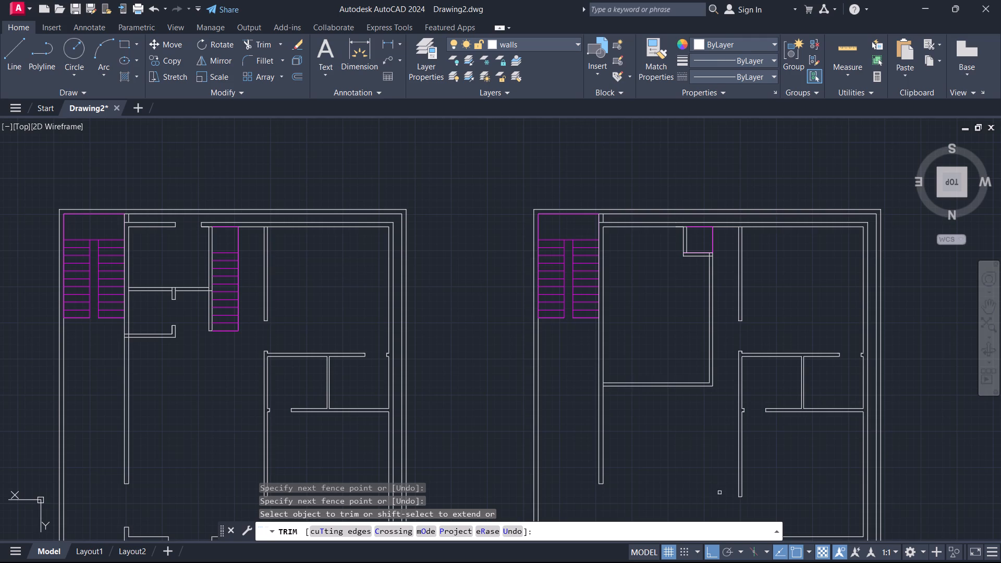
pyautogui.scroll(-1, 674, 438)
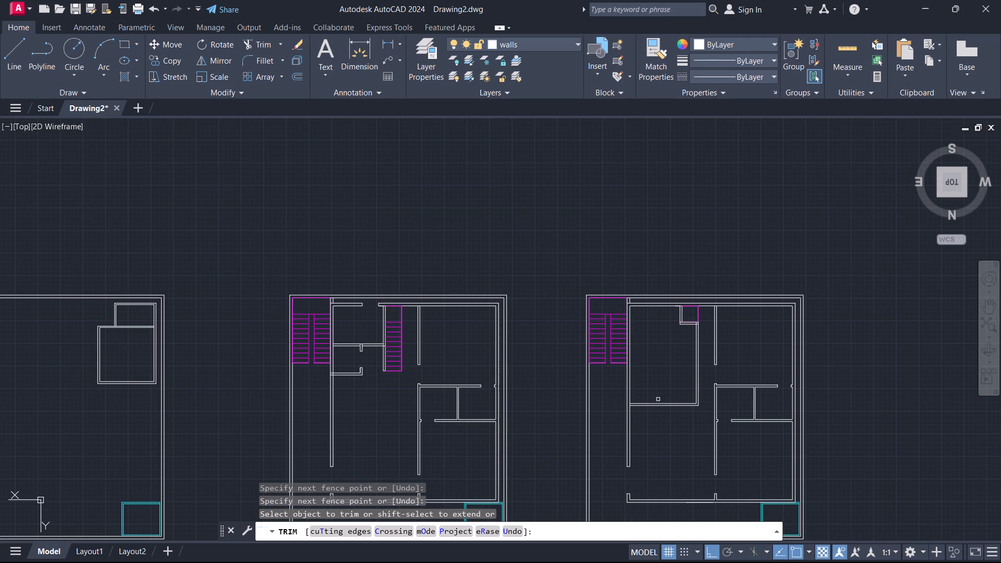
pyautogui.scroll(3, 660, 399)
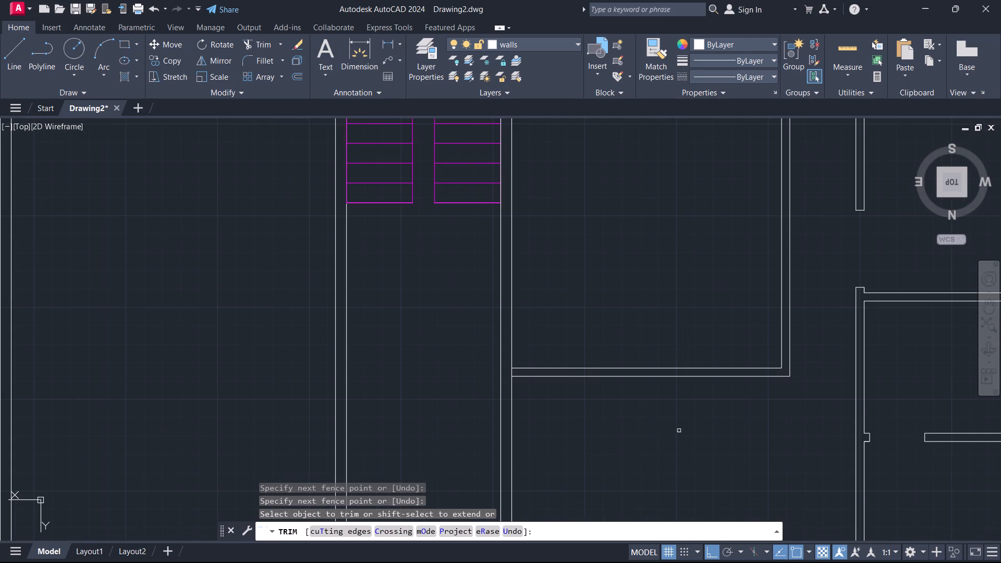
pyautogui.scroll(-2, 683, 415)
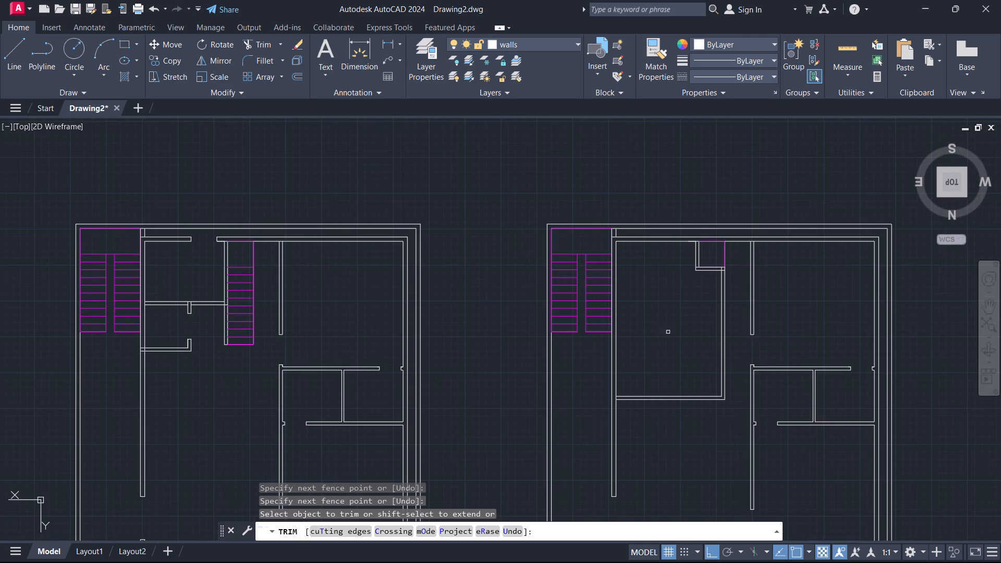
pyautogui.scroll(2, 680, 258)
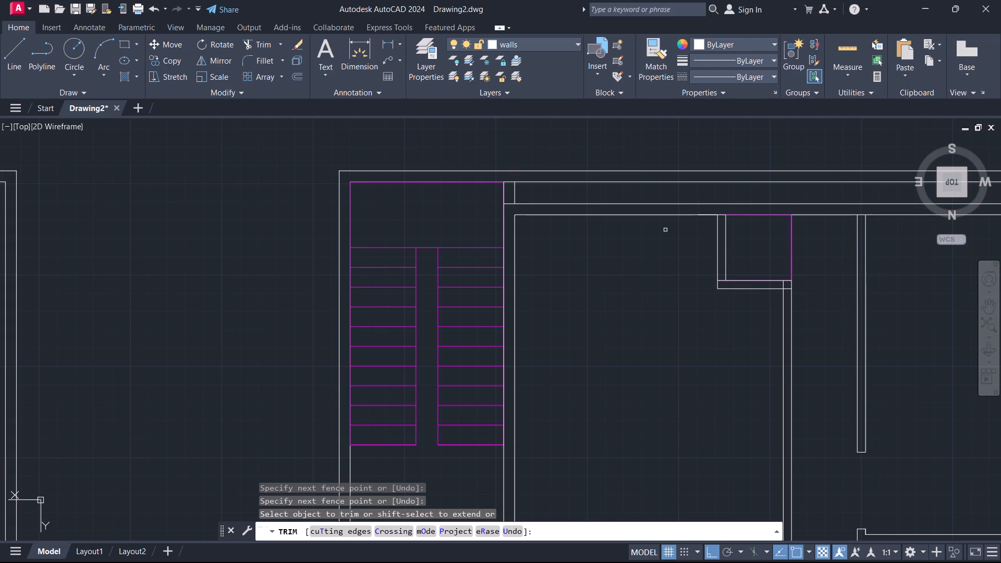
pyautogui.press('Escape')
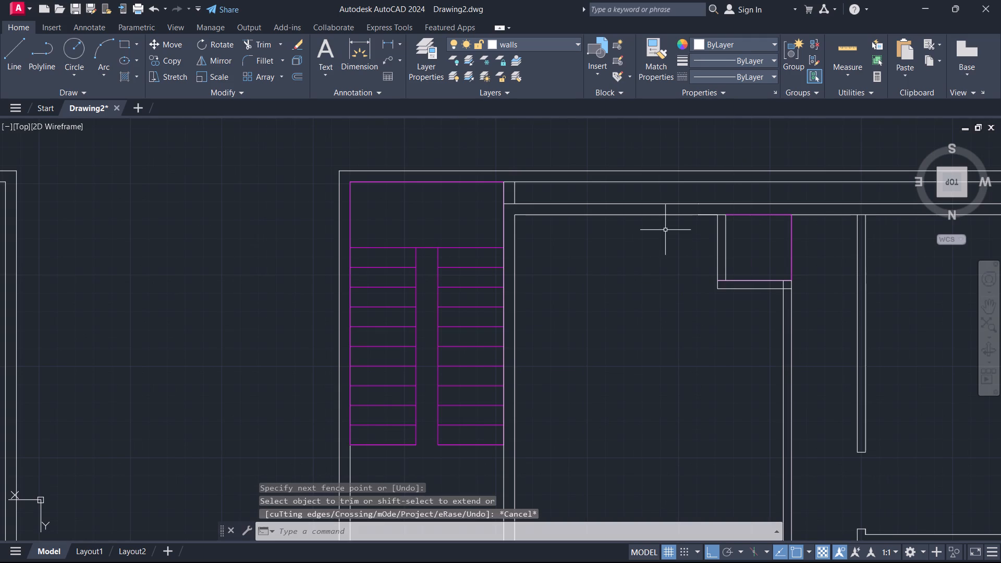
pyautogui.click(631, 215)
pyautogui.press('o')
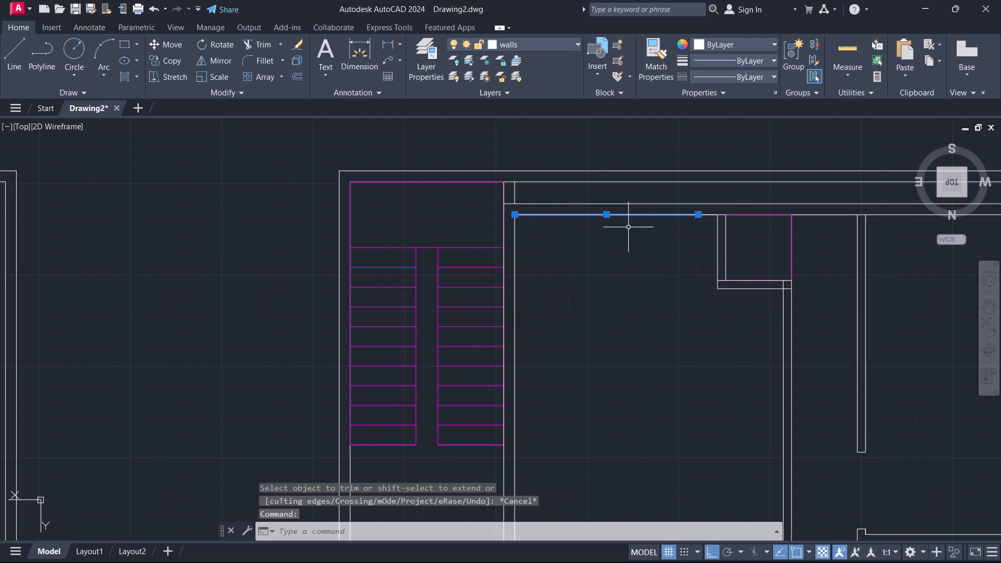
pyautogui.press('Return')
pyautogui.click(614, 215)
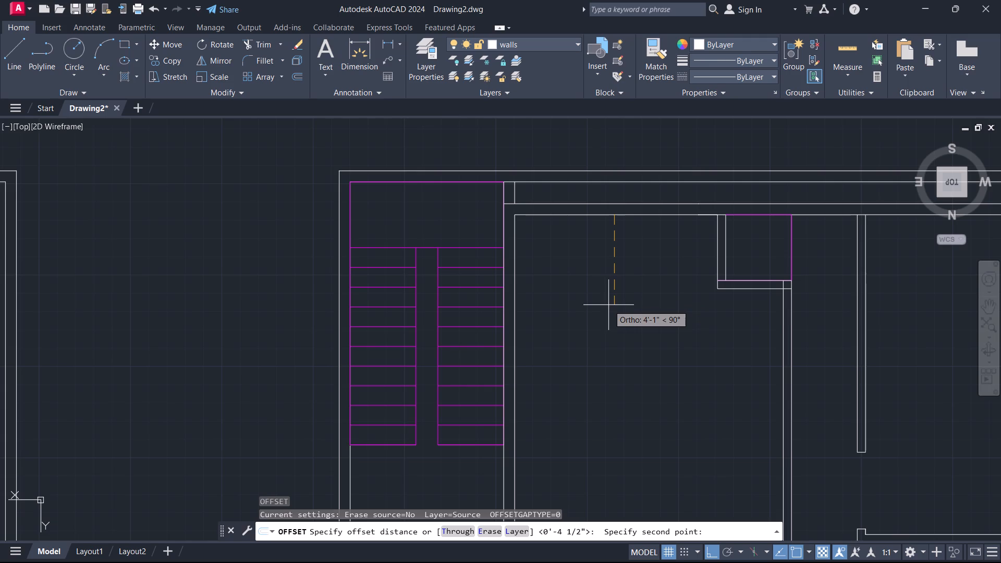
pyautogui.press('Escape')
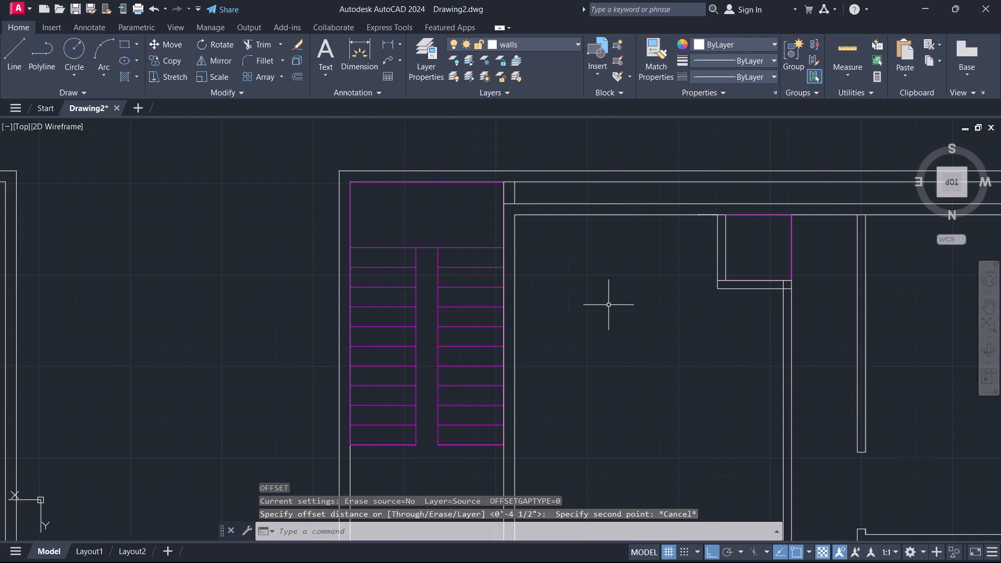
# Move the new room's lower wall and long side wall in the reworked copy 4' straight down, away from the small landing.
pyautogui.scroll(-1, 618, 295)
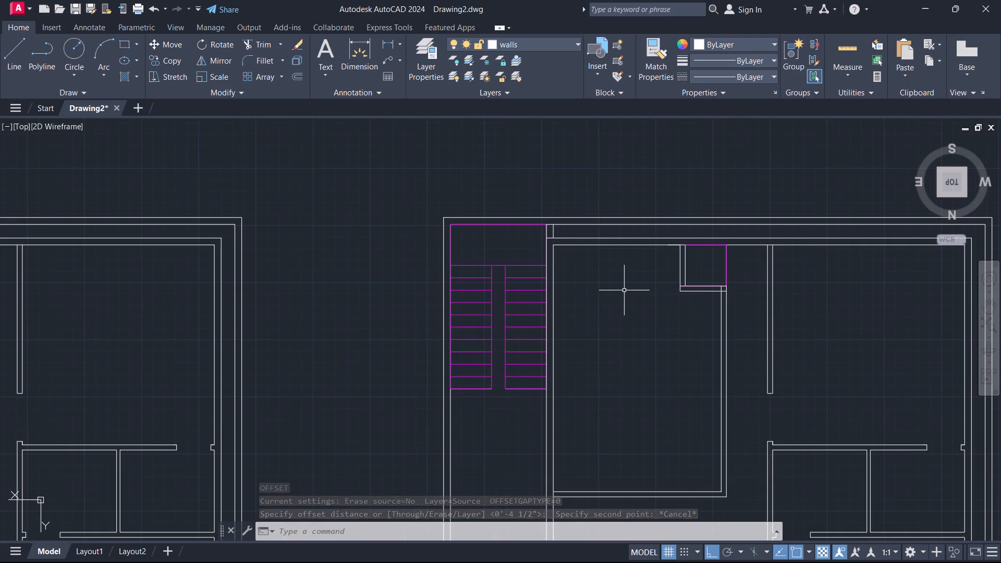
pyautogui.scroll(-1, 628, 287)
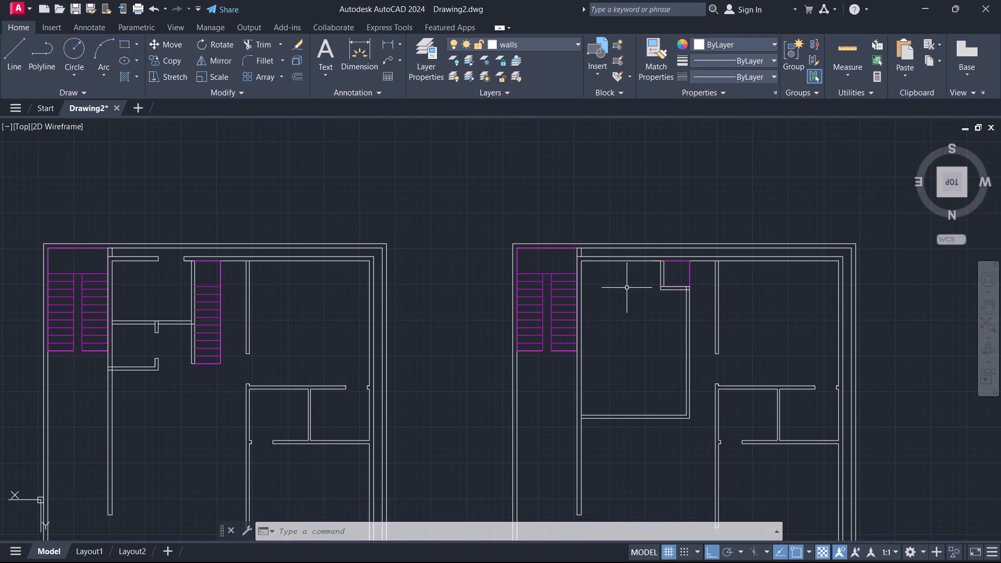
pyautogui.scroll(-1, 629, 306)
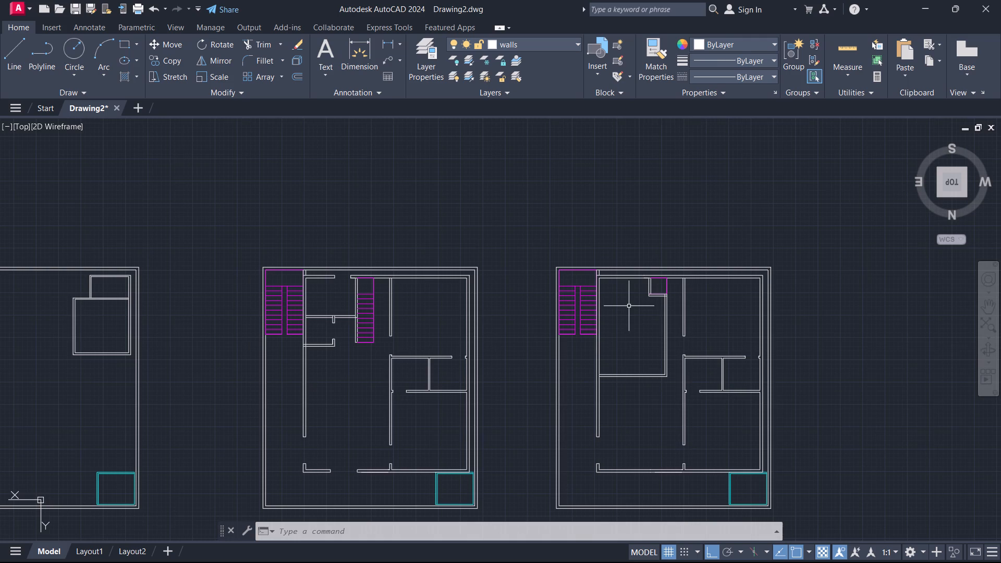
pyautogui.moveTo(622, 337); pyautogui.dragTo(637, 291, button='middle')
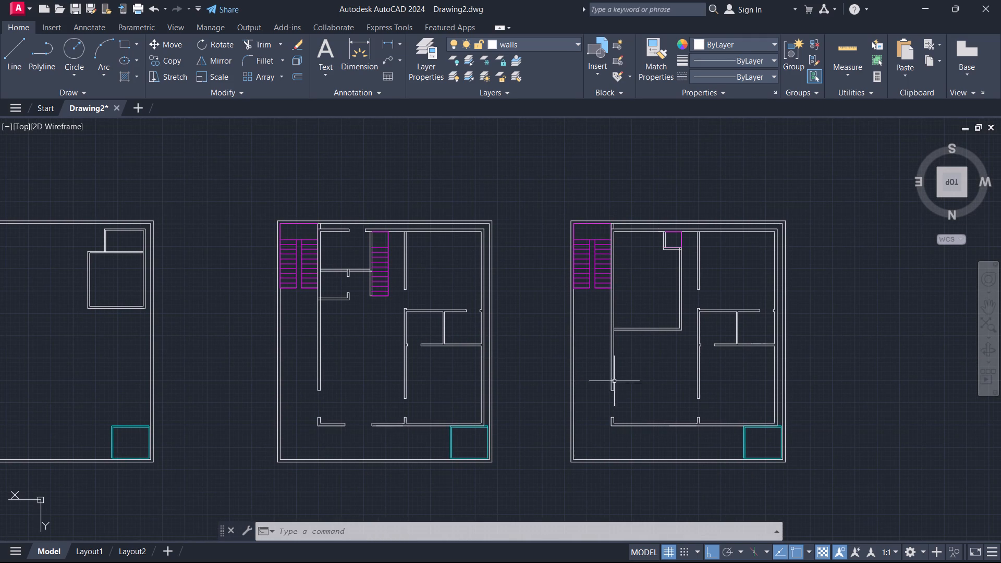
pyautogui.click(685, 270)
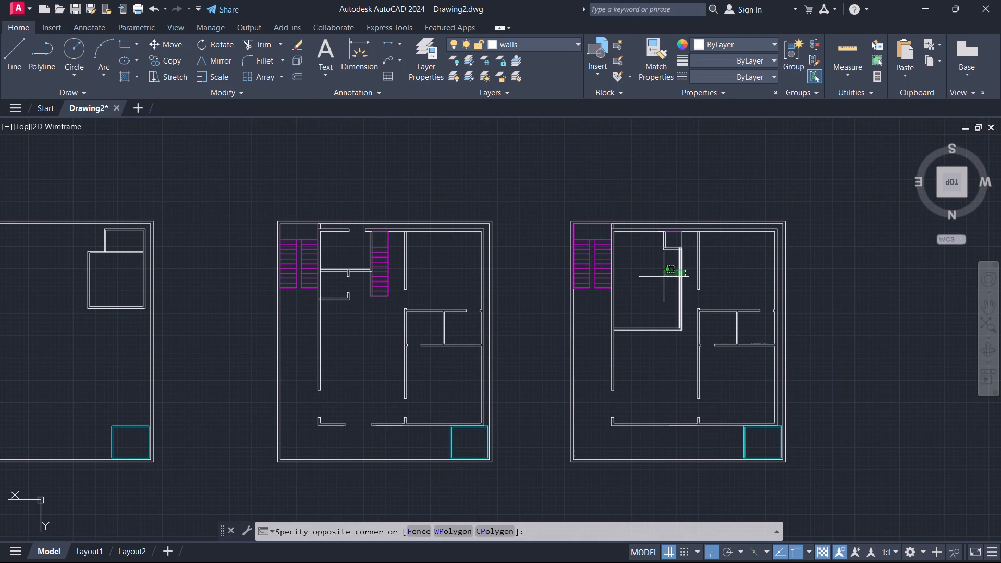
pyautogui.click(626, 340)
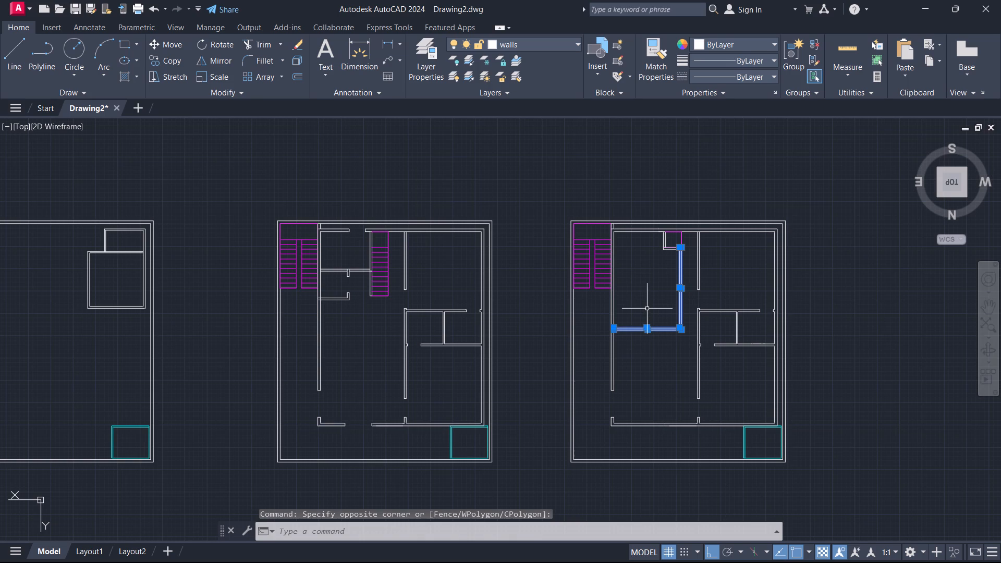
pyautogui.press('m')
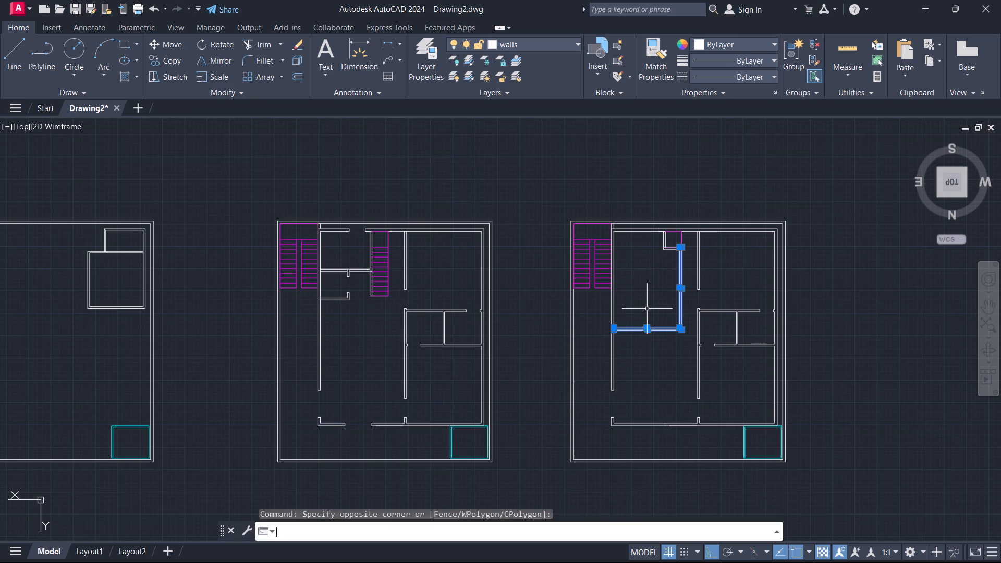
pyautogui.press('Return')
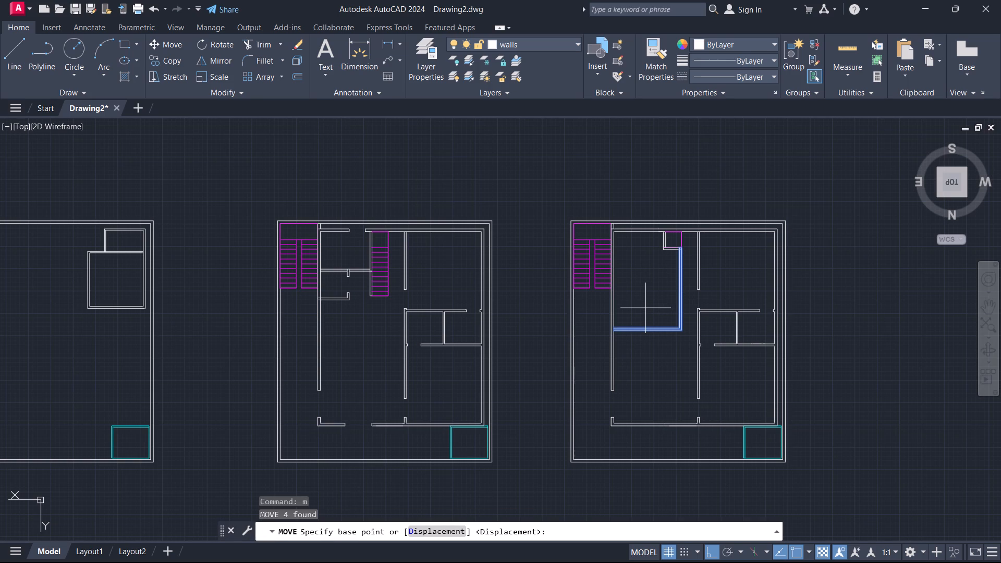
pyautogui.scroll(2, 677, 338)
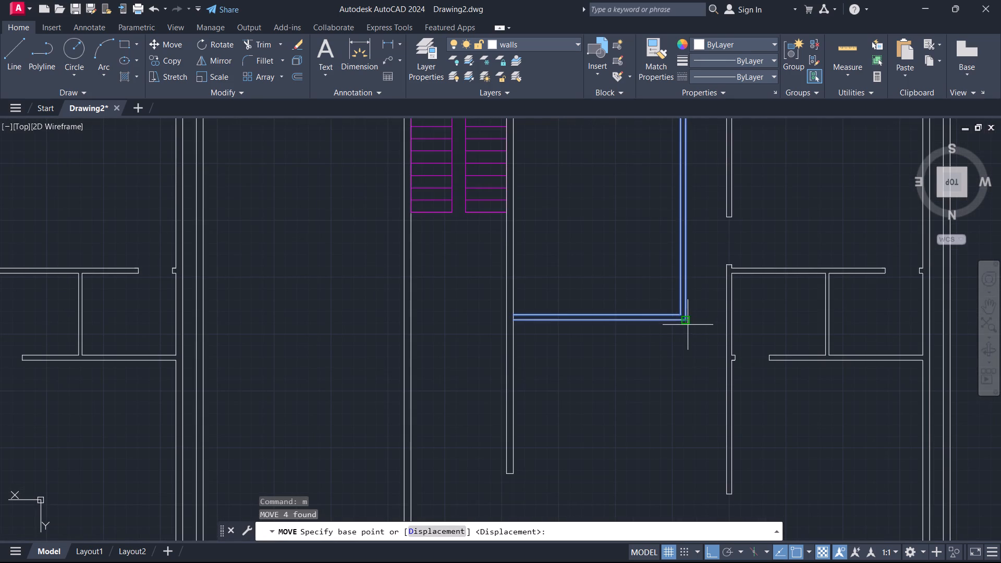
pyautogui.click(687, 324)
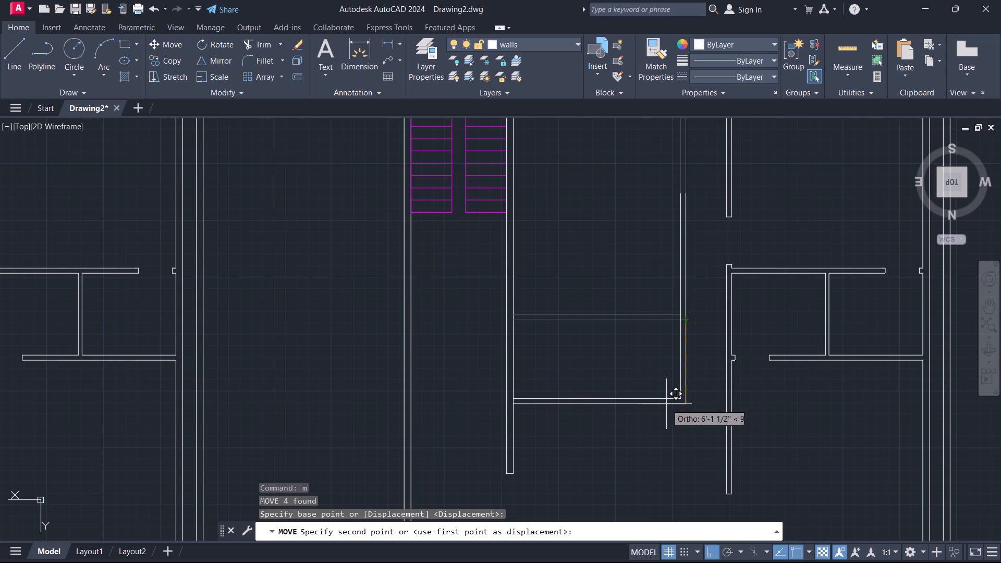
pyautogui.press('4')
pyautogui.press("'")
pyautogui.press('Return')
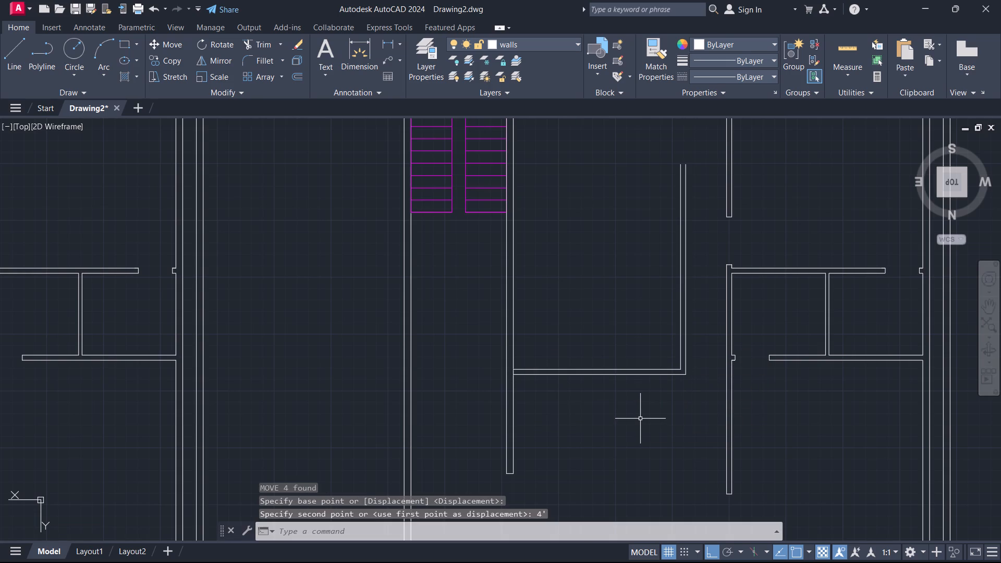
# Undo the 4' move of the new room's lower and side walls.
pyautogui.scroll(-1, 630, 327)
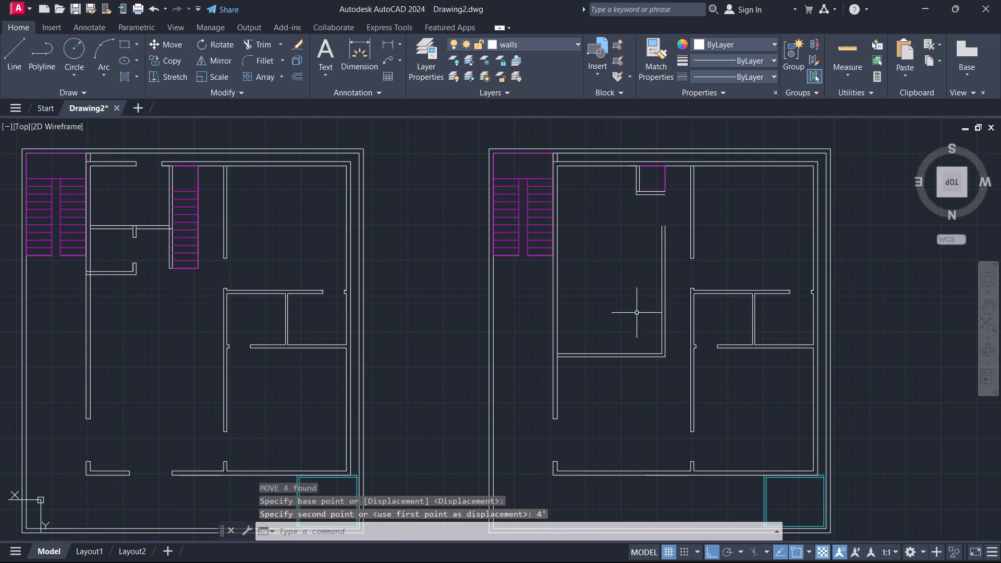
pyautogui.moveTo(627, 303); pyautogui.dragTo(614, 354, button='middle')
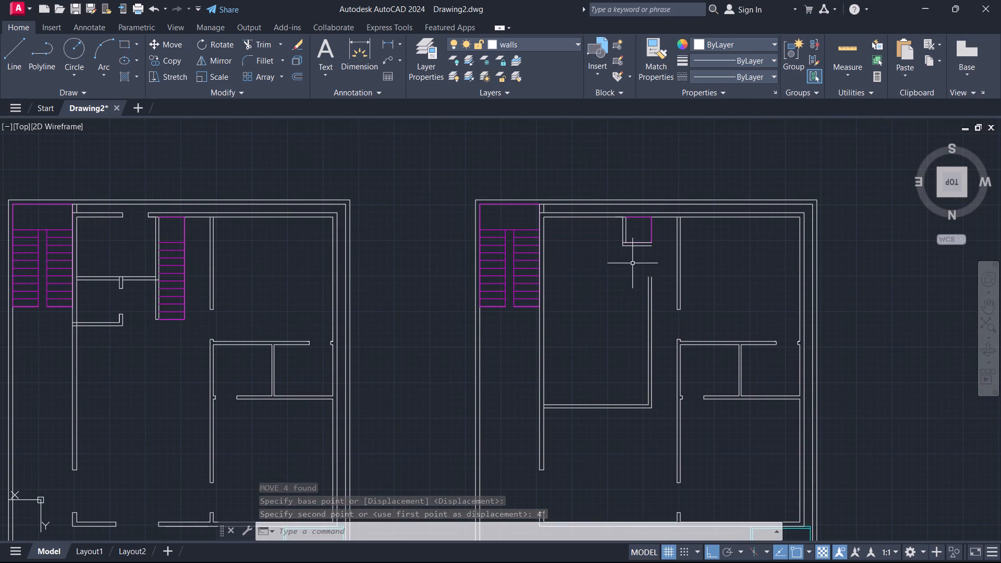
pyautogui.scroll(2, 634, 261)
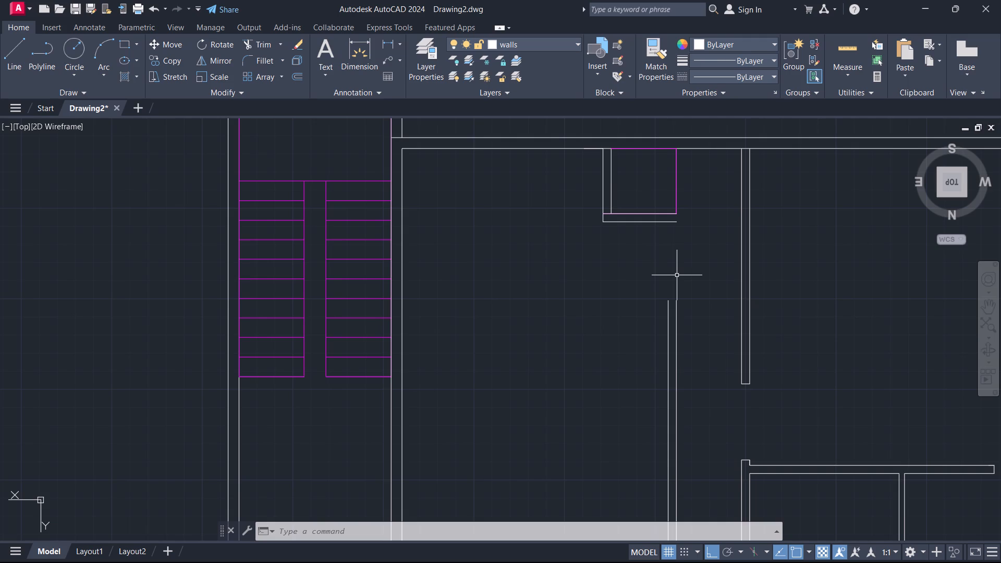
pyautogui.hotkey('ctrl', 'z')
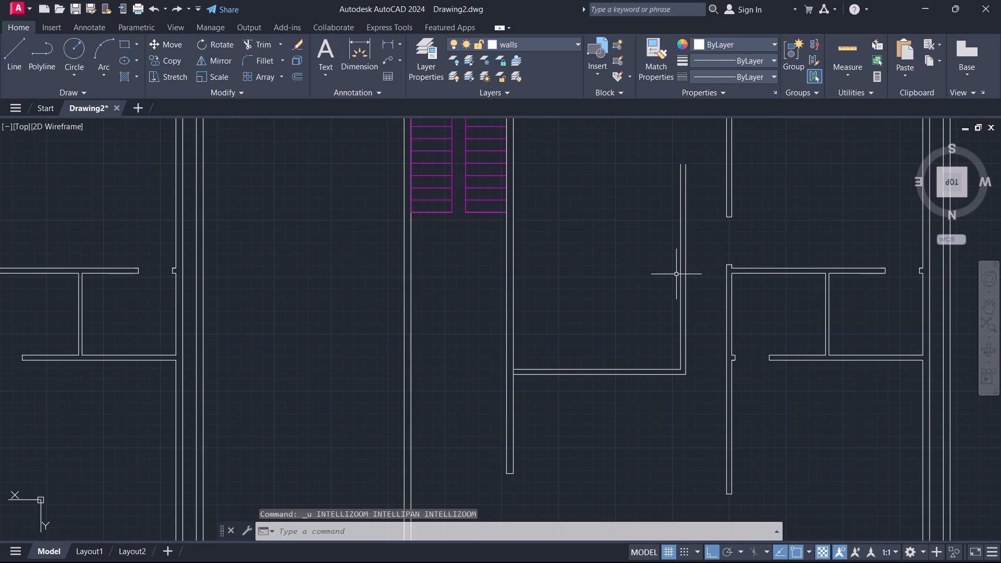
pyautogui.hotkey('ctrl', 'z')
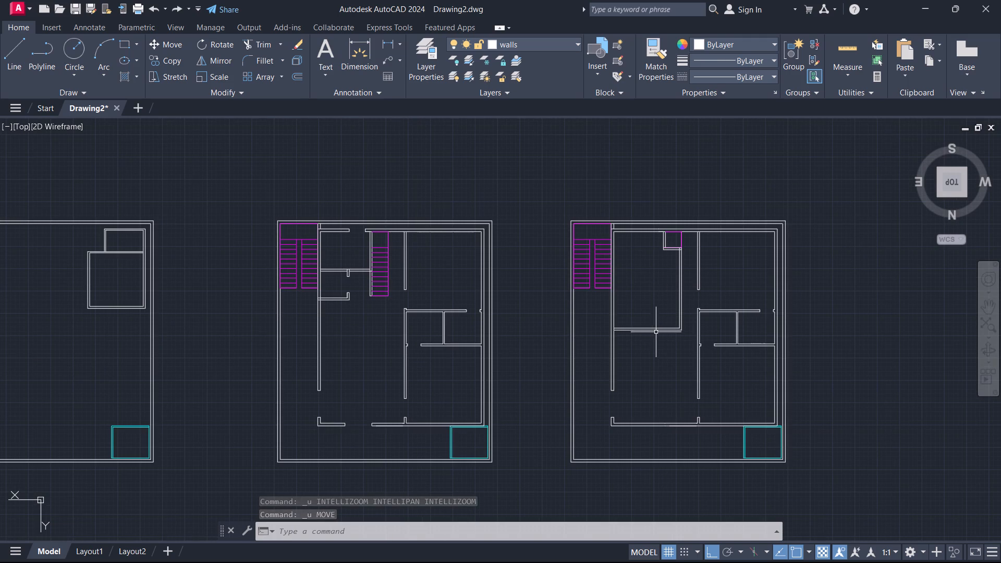
# Examine the new room's position against the surrounding rooms and openings in the reworked copy and the original plan.
pyautogui.scroll(1, 634, 305)
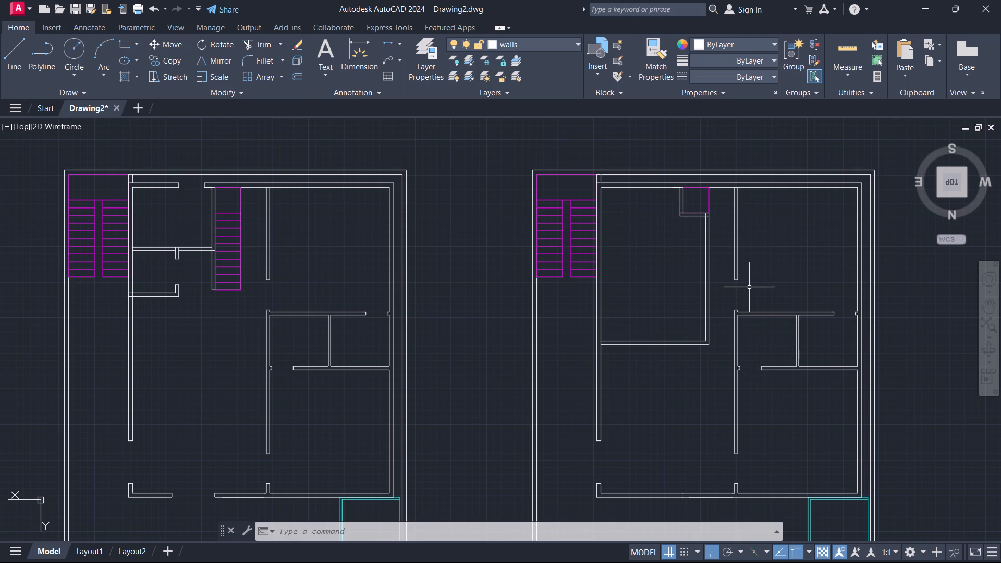
pyautogui.scroll(-1, 816, 386)
pyautogui.scroll(2, 835, 447)
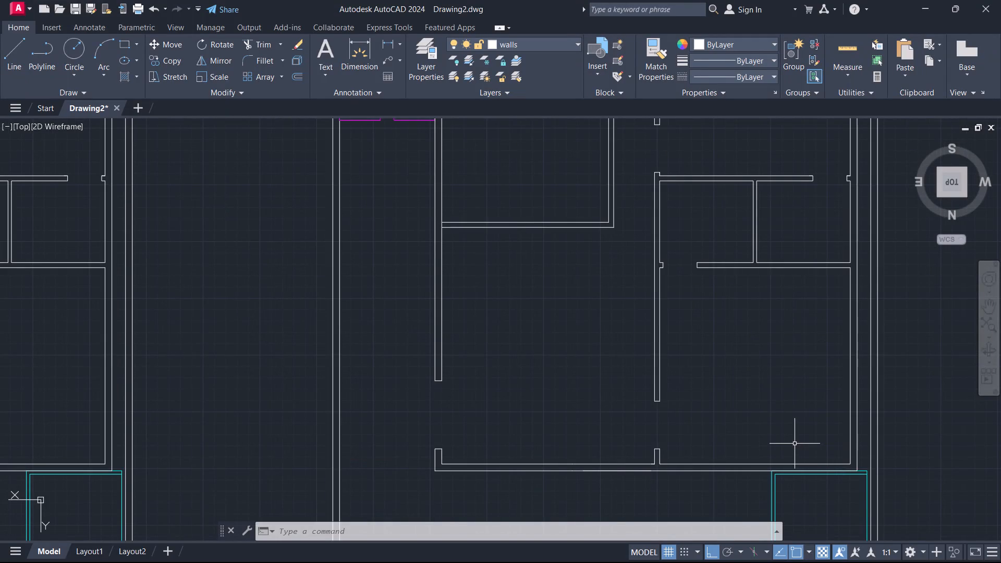
pyautogui.scroll(-1, 791, 432)
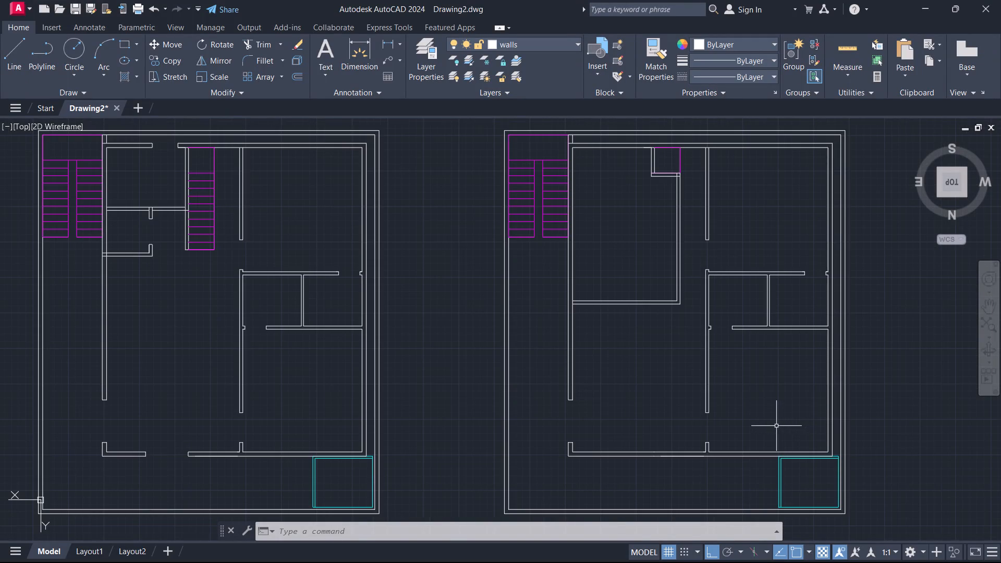
pyautogui.scroll(-1, 776, 423)
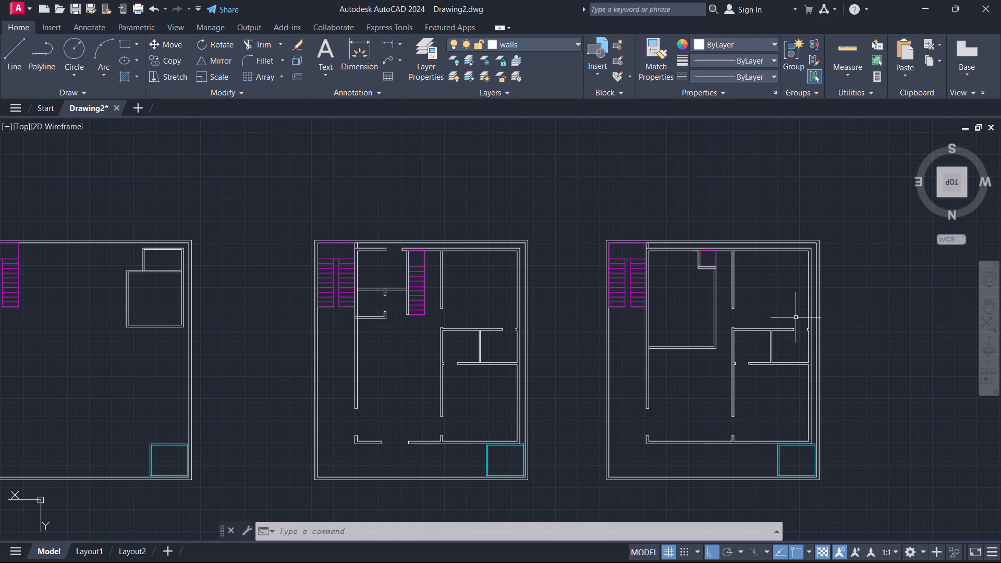
pyautogui.scroll(3, 707, 339)
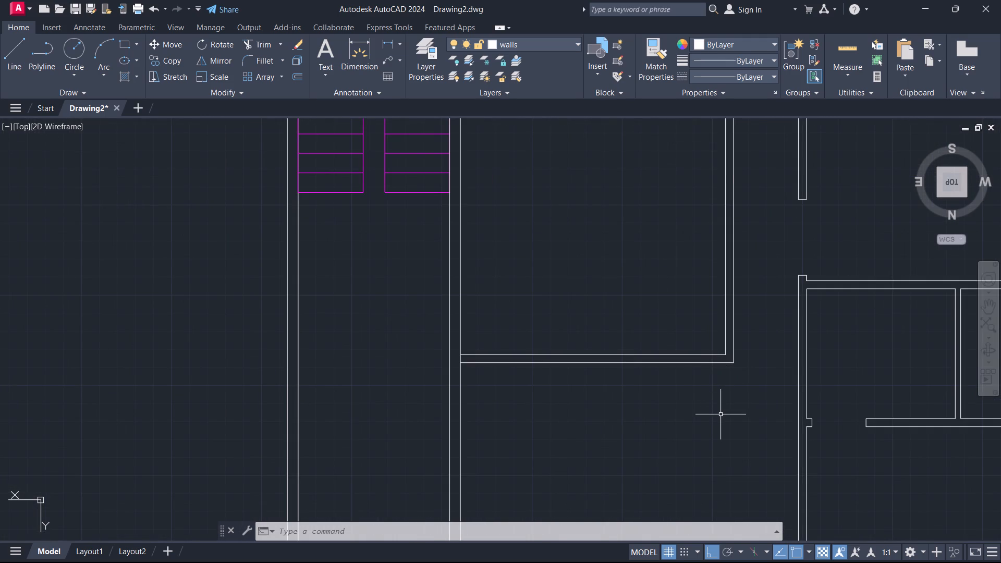
pyautogui.scroll(-1, 717, 417)
pyautogui.moveTo(716, 417); pyautogui.dragTo(758, 437, button='middle')
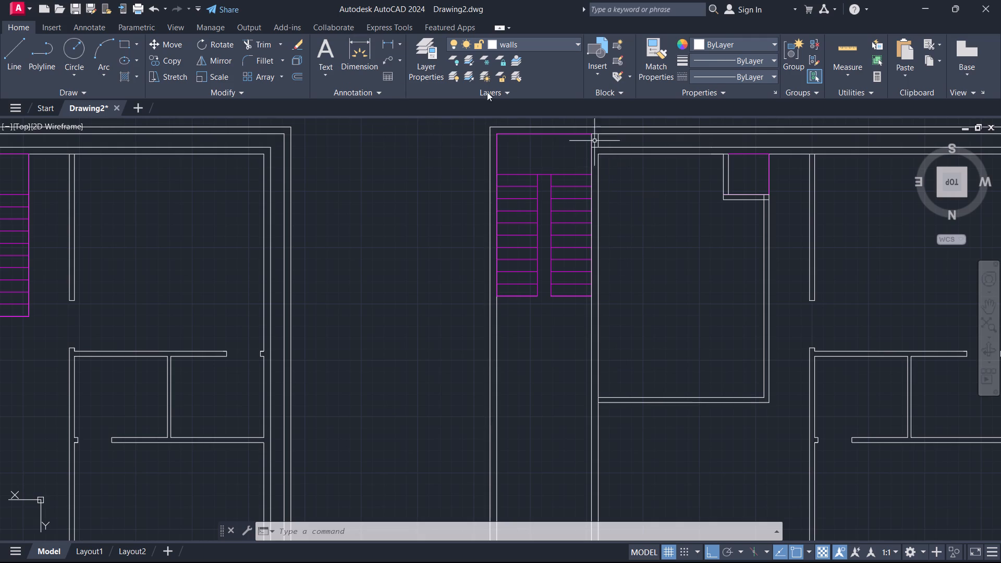
# Measure the new room's inside width along its lower wall with a temporary linear dimension.
pyautogui.click(384, 42)
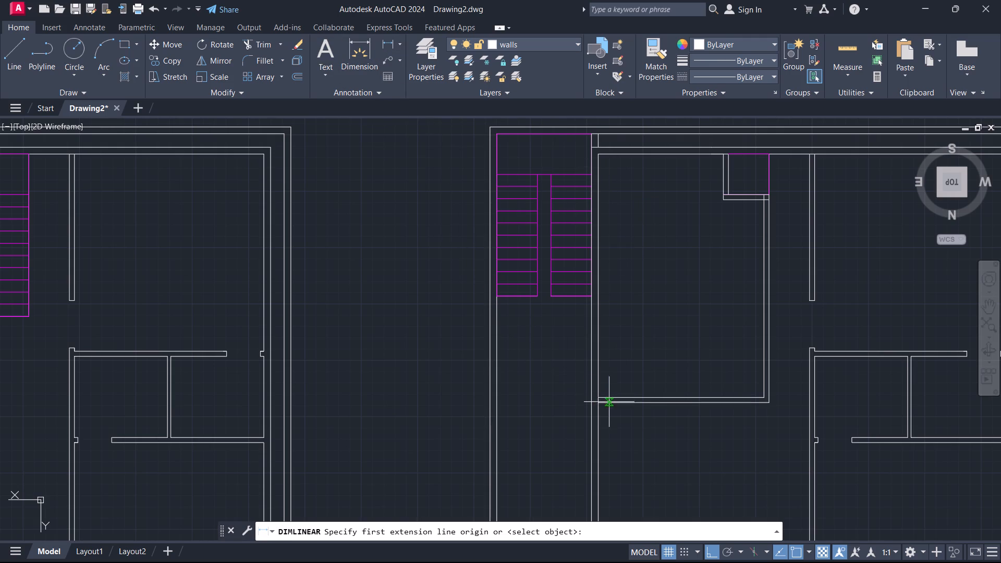
pyautogui.click(601, 397)
pyautogui.click(762, 401)
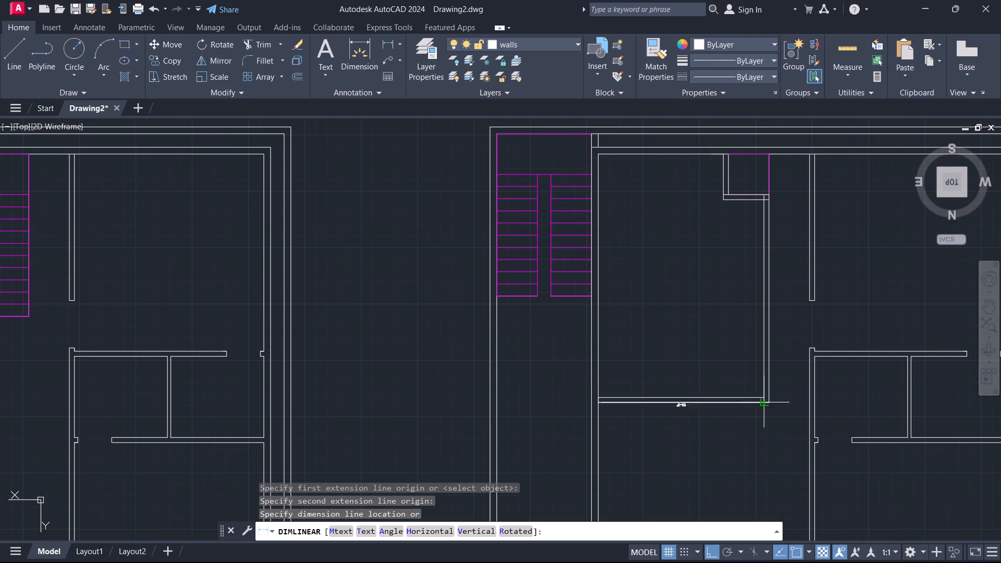
pyautogui.scroll(3, 706, 361)
pyautogui.scroll(-1, 706, 361)
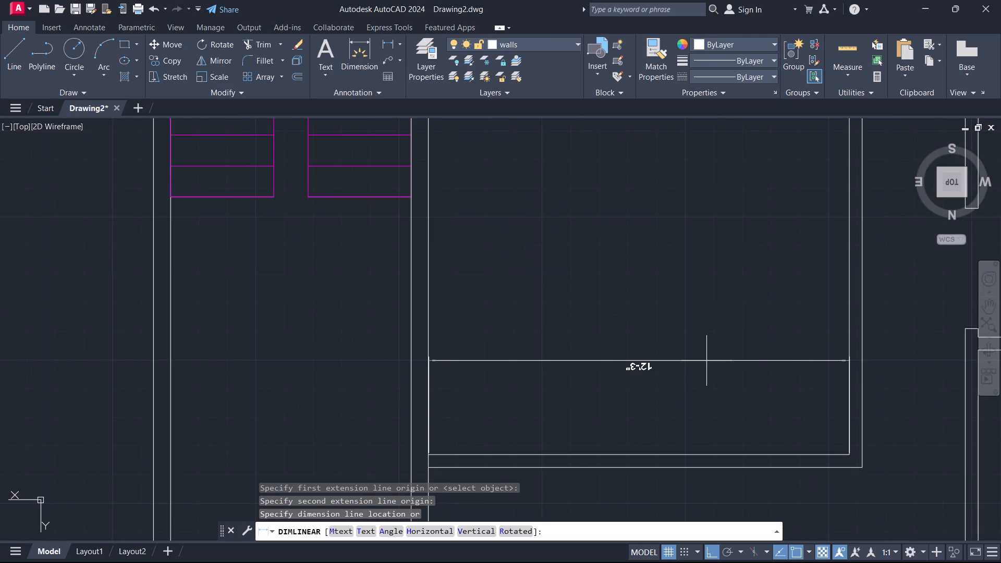
pyautogui.press('Escape')
# Measure the new room's inside length from the upper wall to the lower wall with a linear dimension.
pyautogui.scroll(-2, 712, 347)
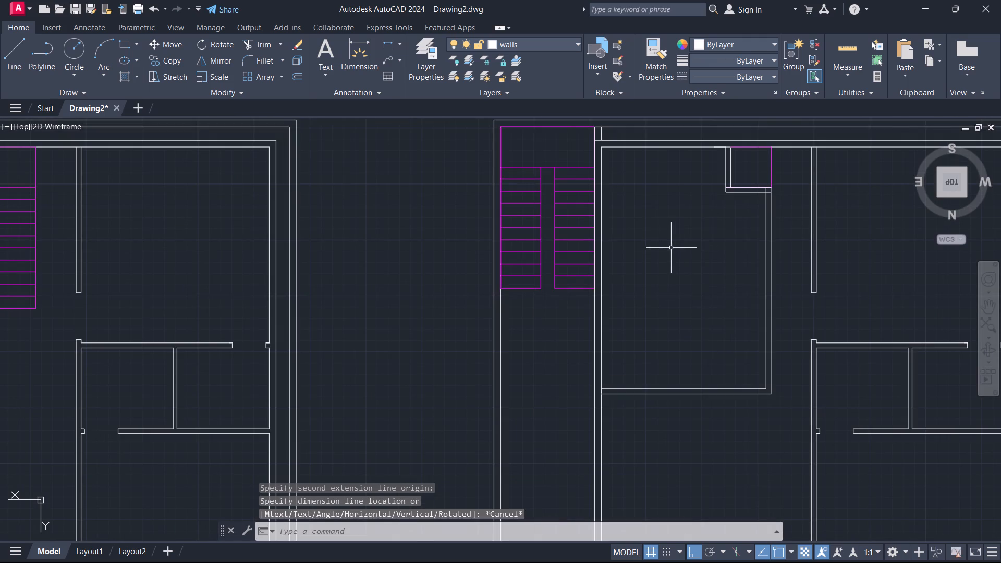
pyautogui.press('space')
pyautogui.click(680, 148)
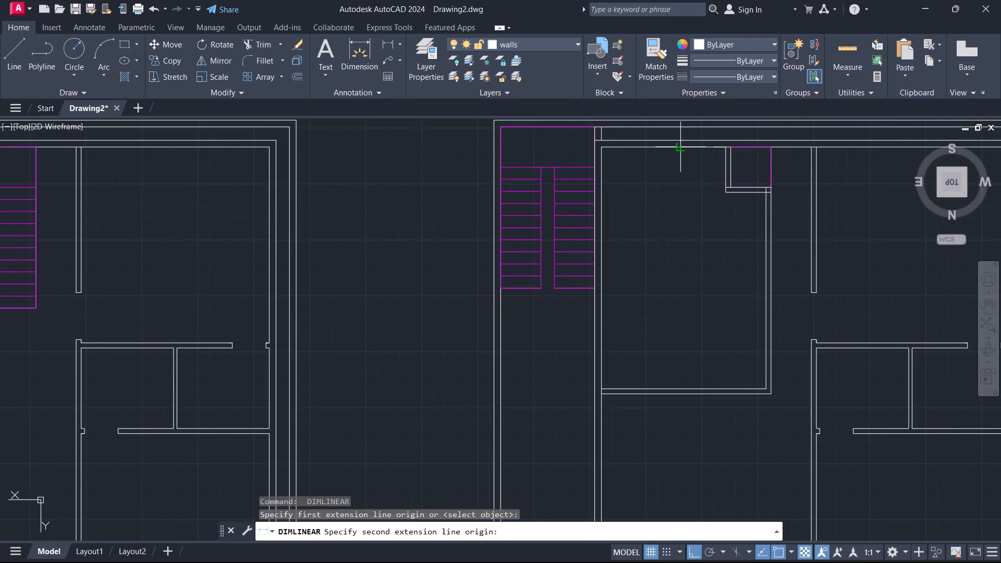
pyautogui.click(674, 386)
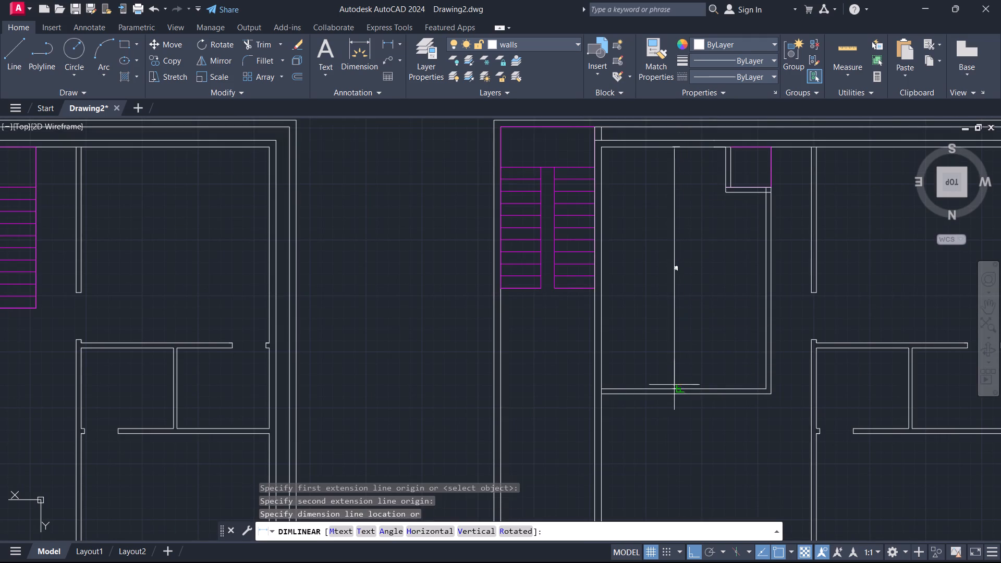
# Read the new room's inside length on the pending linear dimension and discard the dimension.
pyautogui.scroll(3, 713, 274)
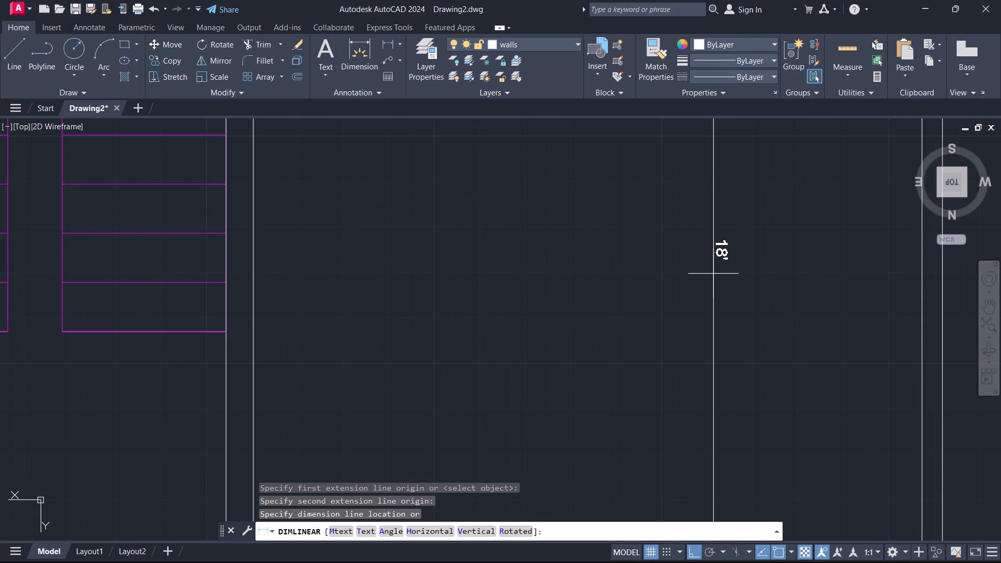
pyautogui.press('Escape')
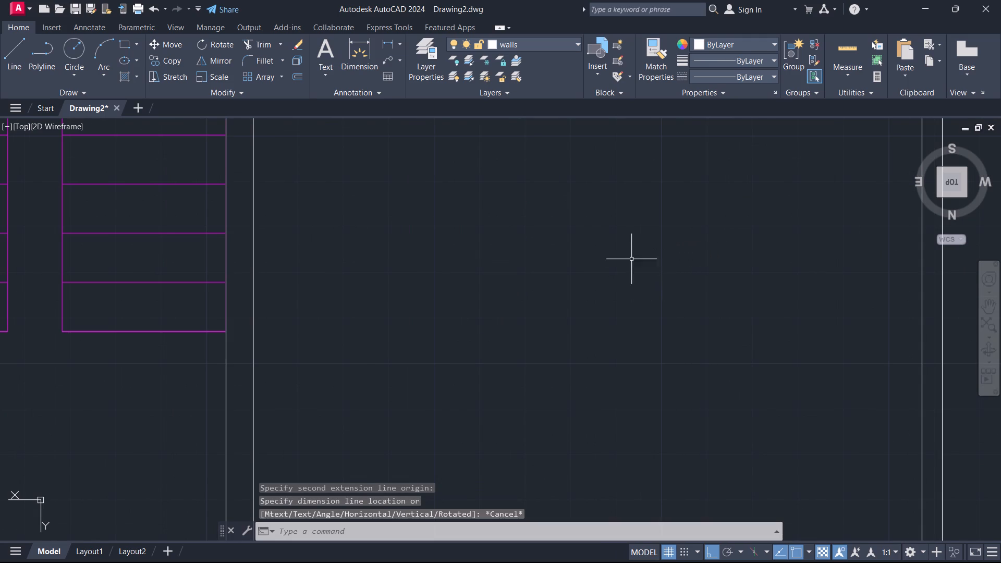
# Measure the new room's inside length from the small corner enclosure's wall to the lower wall with a temporary linear dimension.
pyautogui.scroll(-3, 631, 251)
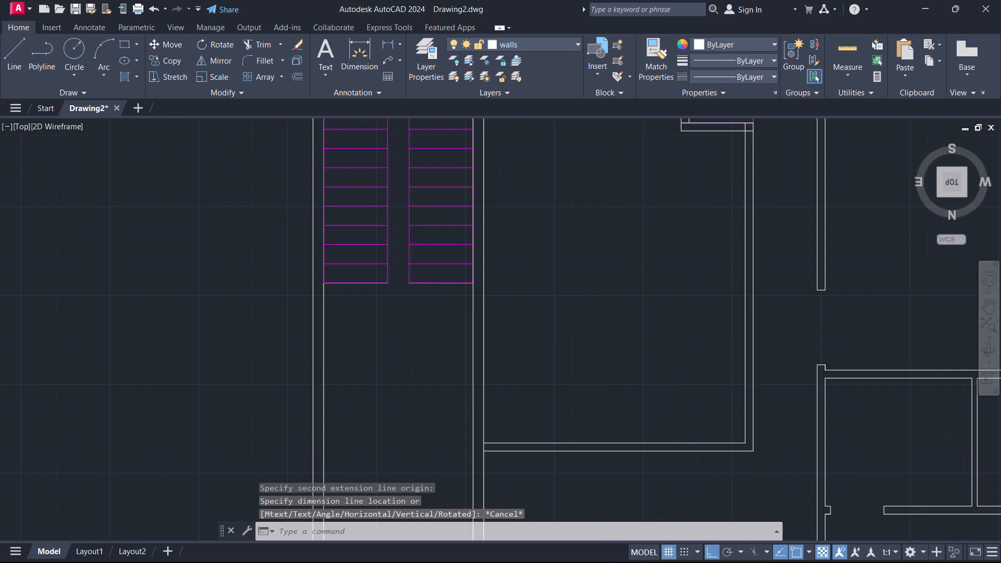
pyautogui.scroll(-1, 631, 251)
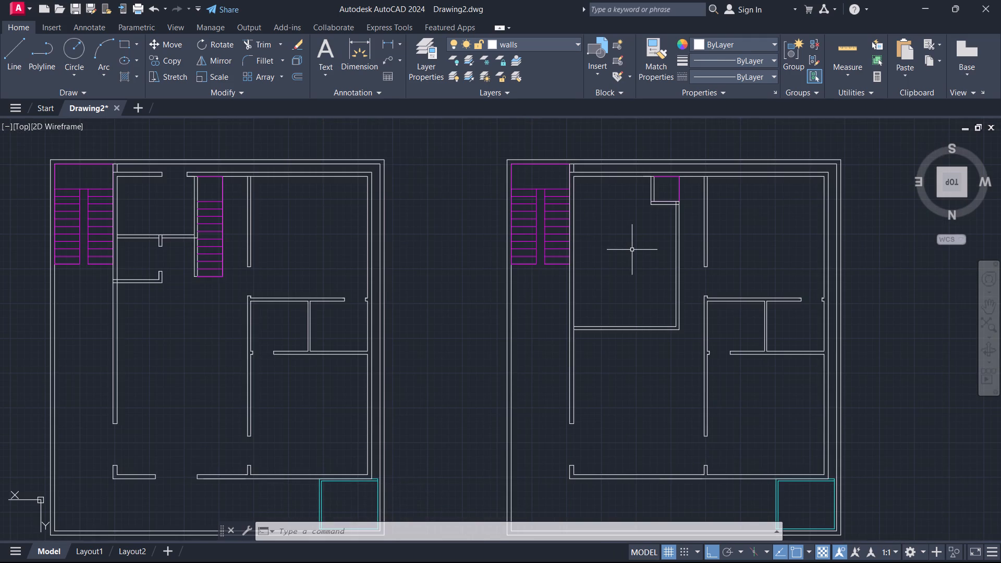
pyautogui.press('space')
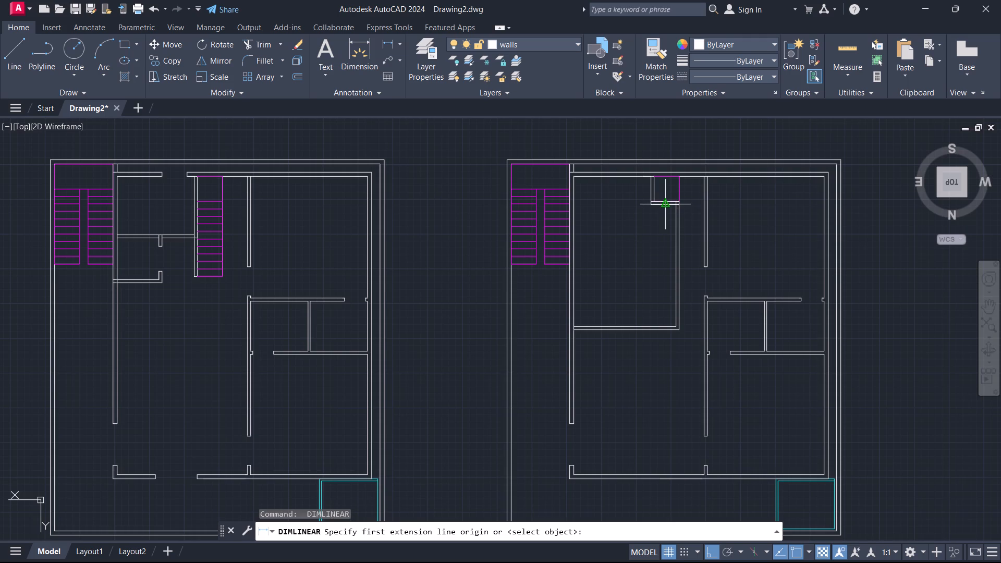
pyautogui.click(662, 208)
pyautogui.scroll(3, 658, 326)
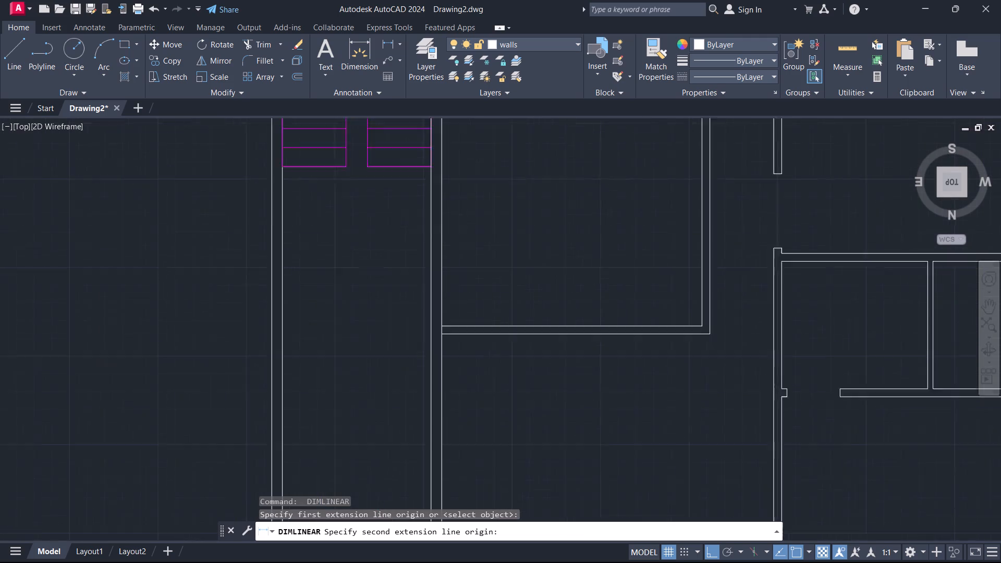
pyautogui.click(686, 323)
pyautogui.scroll(2, 631, 255)
pyautogui.scroll(-1, 620, 273)
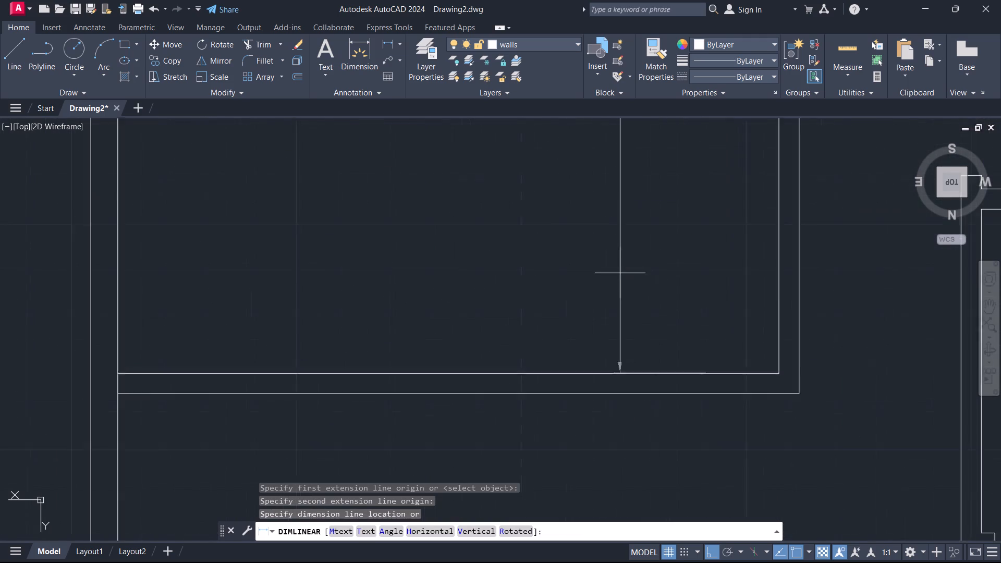
pyautogui.scroll(-2, 620, 273)
pyautogui.scroll(1, 613, 145)
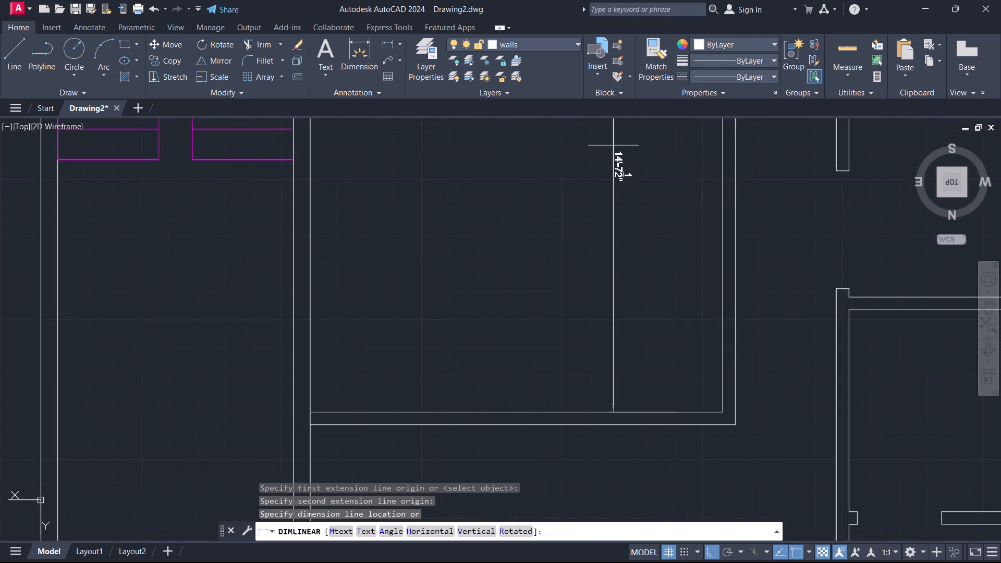
pyautogui.scroll(2, 613, 145)
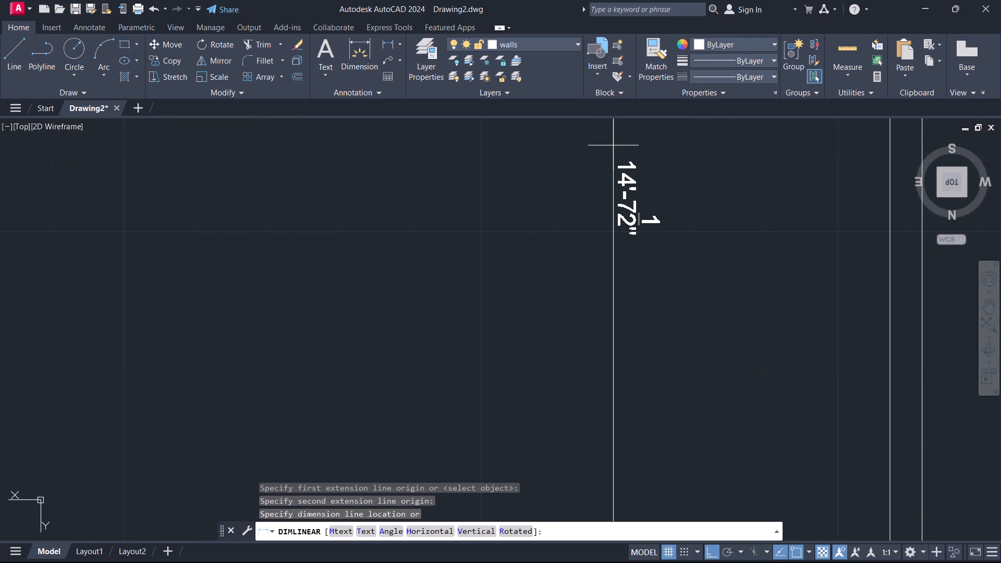
pyautogui.press('Escape')
# Move both lines of the new room's lower wall 2' inward, towards the upper wall.
pyautogui.scroll(-2, 613, 145)
pyautogui.scroll(-2, 639, 221)
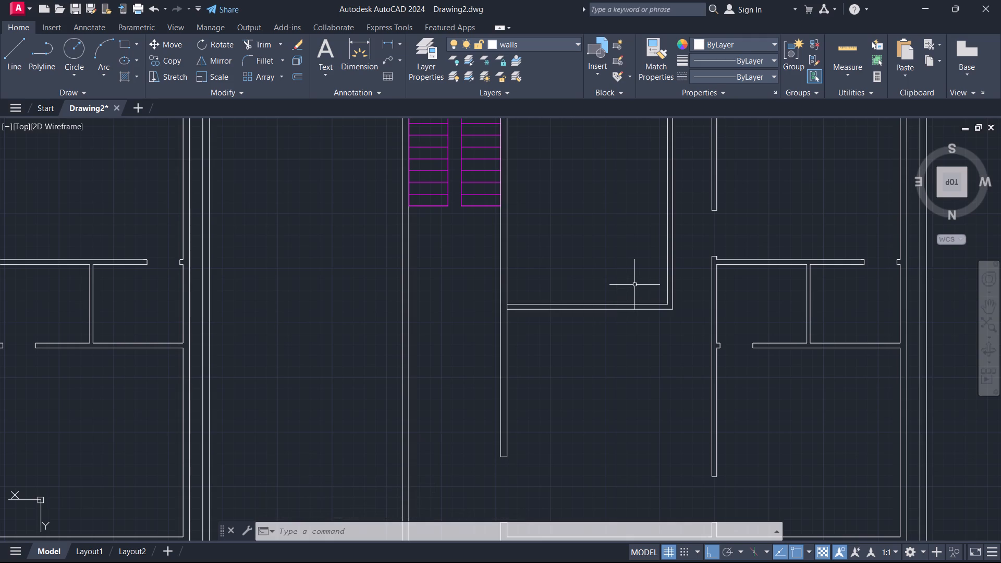
pyautogui.click(634, 285)
pyautogui.click(573, 341)
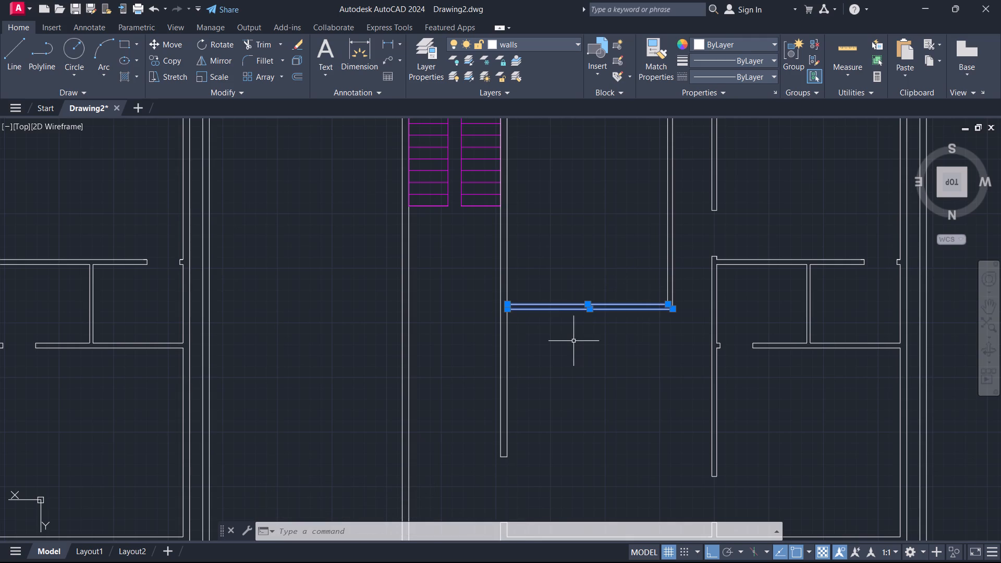
pyautogui.press('m')
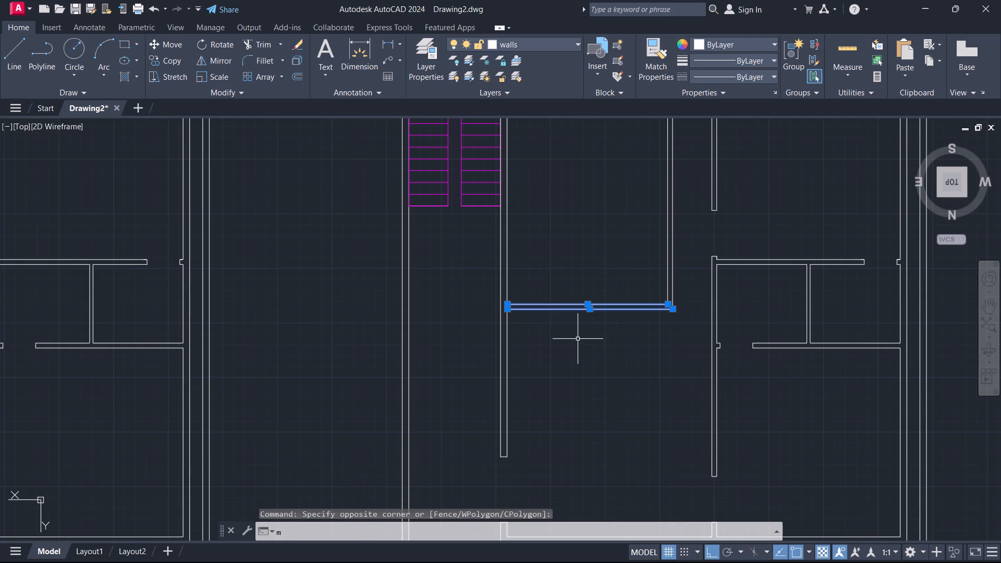
pyautogui.press('Return')
pyautogui.click(672, 309)
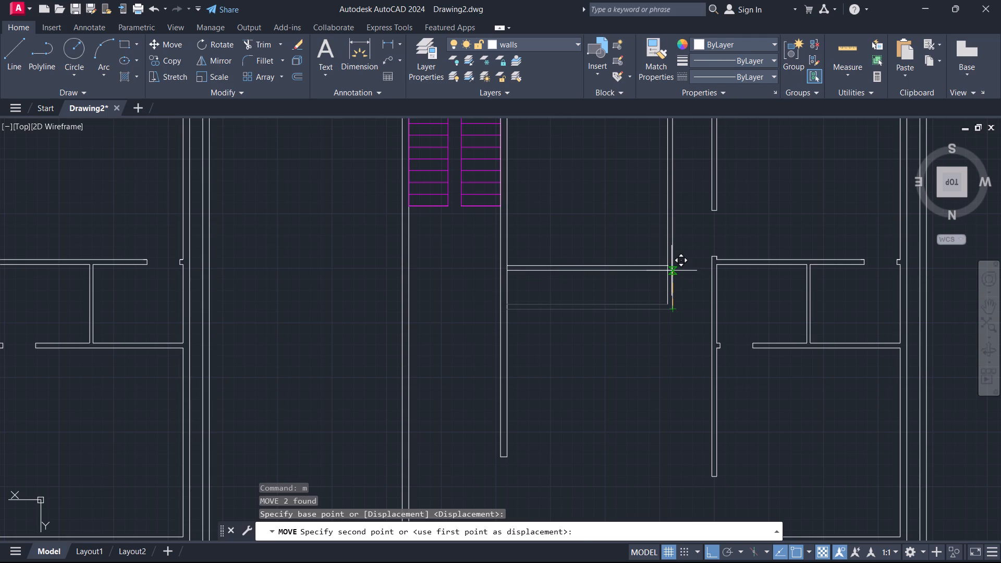
pyautogui.write("2'")
pyautogui.press('Return')
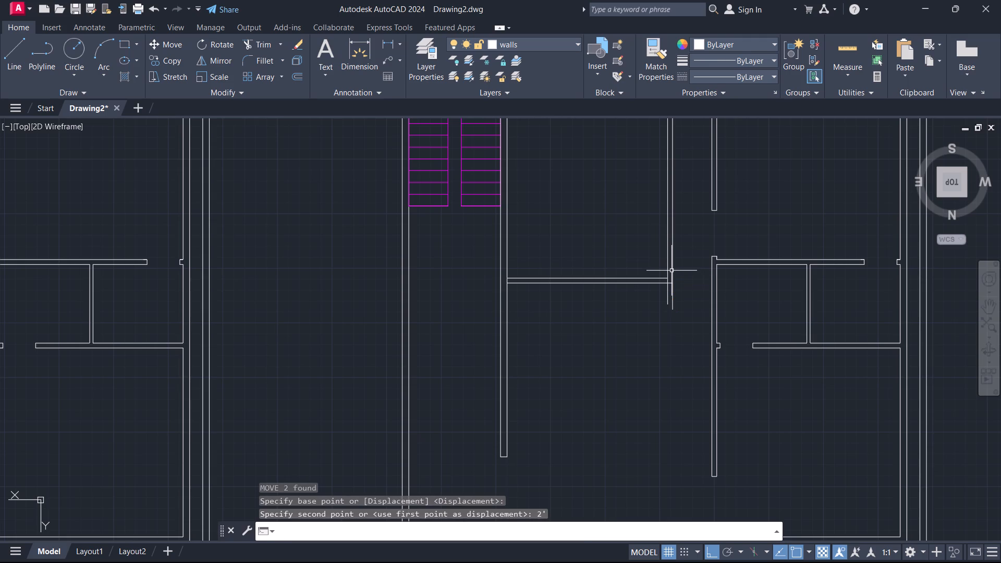
# Trim the side wall's overhanging ends and the overlapping line stub at the new room's lower corner.
pyautogui.scroll(-1, 648, 323)
pyautogui.scroll(2, 645, 321)
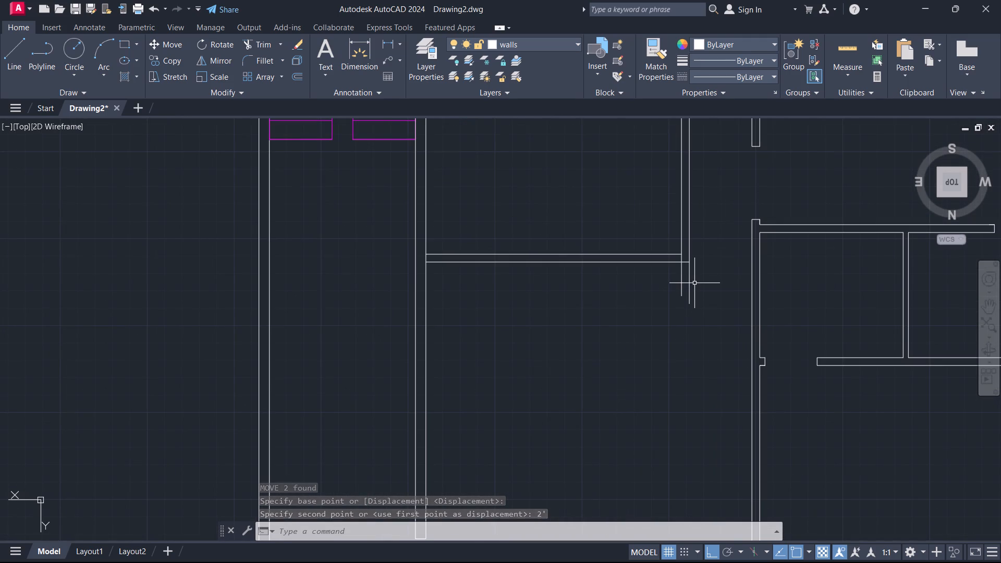
pyautogui.press('Escape')
pyautogui.write('tr')
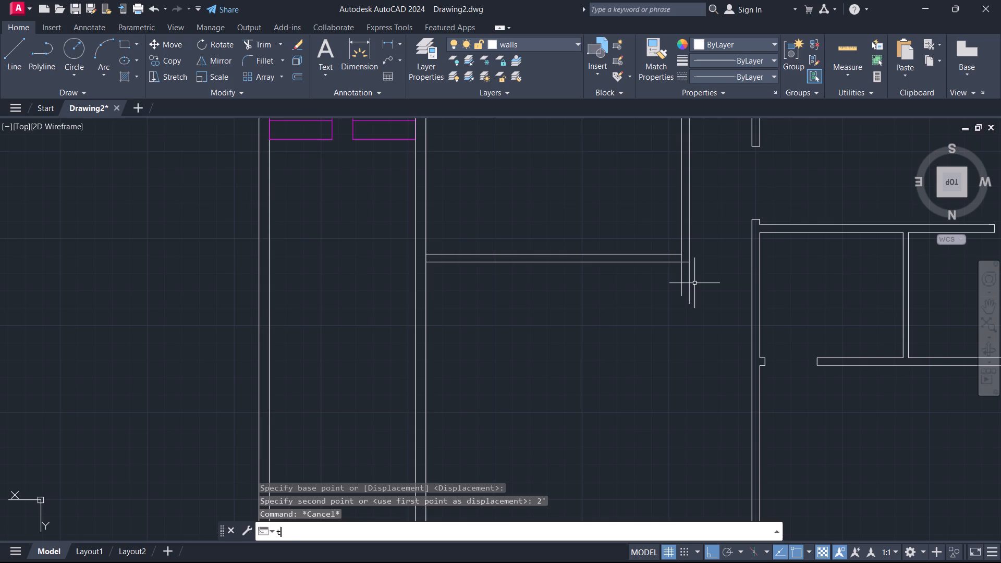
pyautogui.press('Return')
pyautogui.moveTo(695, 277); pyautogui.dragTo(654, 276)
pyautogui.scroll(3, 684, 257)
pyautogui.moveTo(679, 256); pyautogui.dragTo(666, 263)
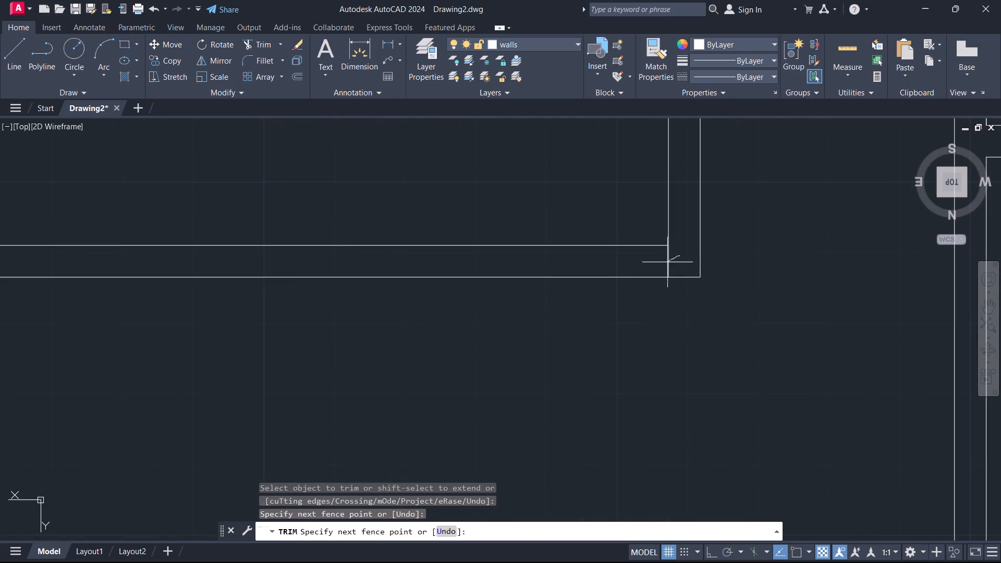
pyautogui.moveTo(666, 263); pyautogui.dragTo(657, 267)
pyautogui.press('Escape')
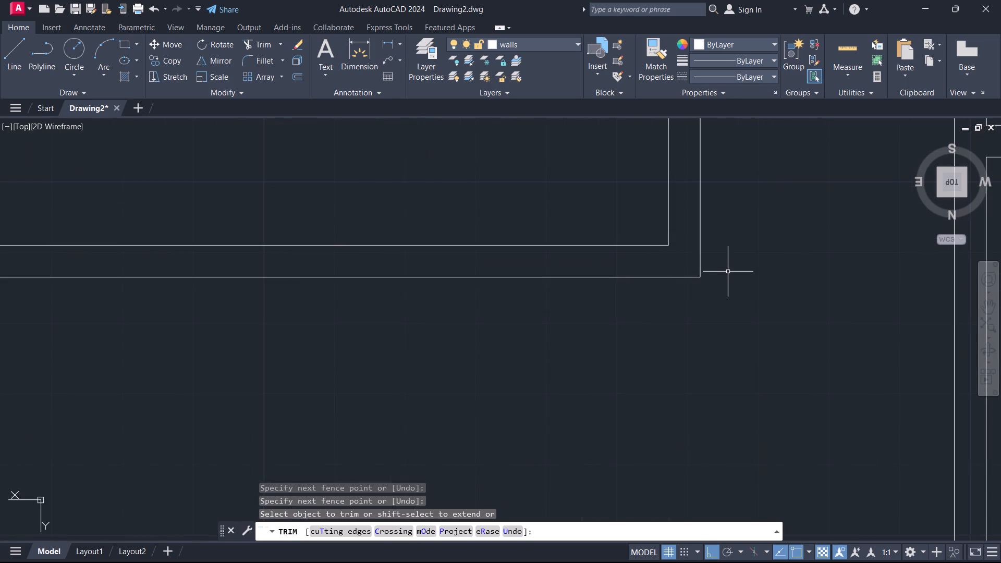
# Draw a 3'6" wide door opening outline across the new room's lower wall, starting 3" from the inner corner.
pyautogui.press('l')
pyautogui.press('Return')
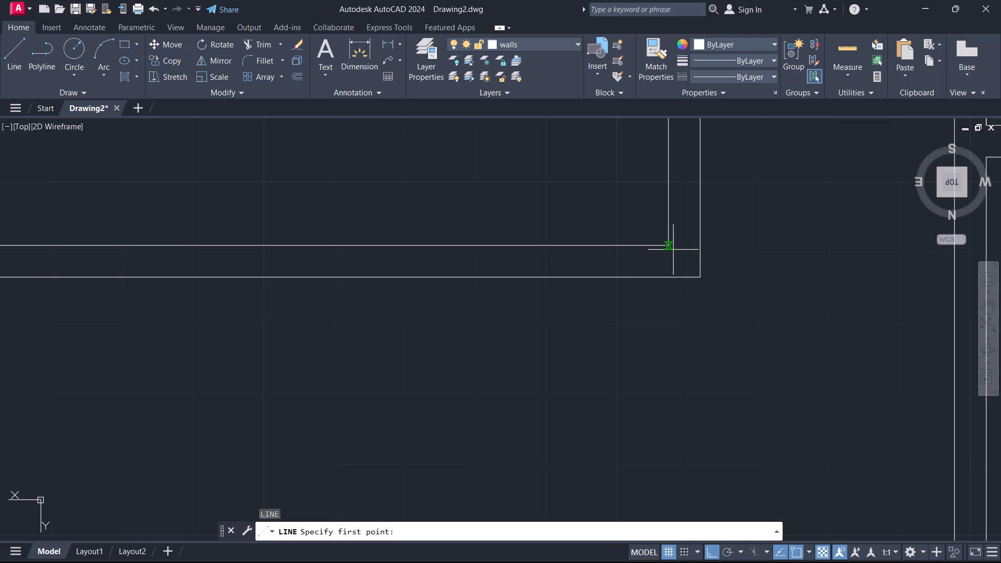
pyautogui.click(673, 250)
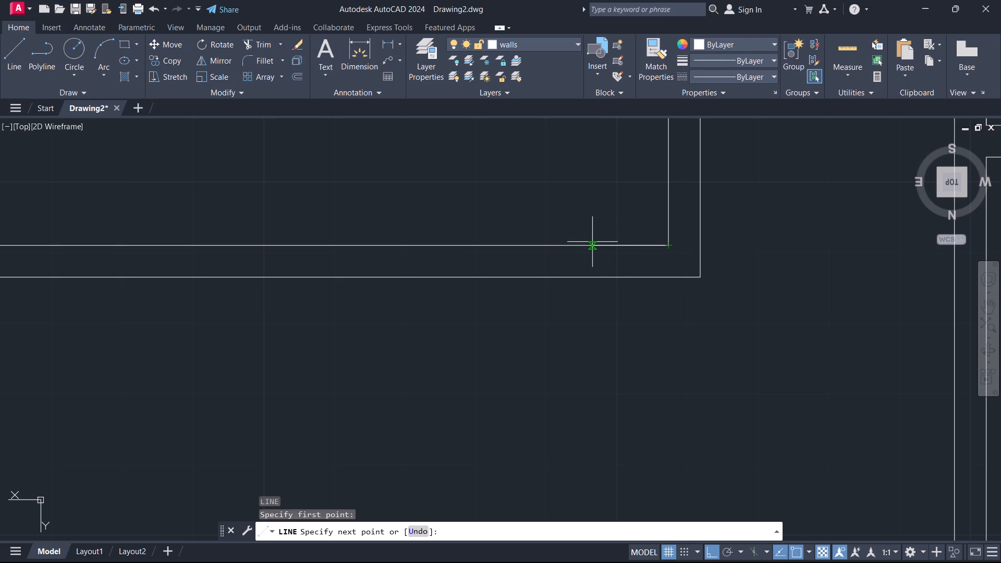
pyautogui.press('3')
pyautogui.press('Return')
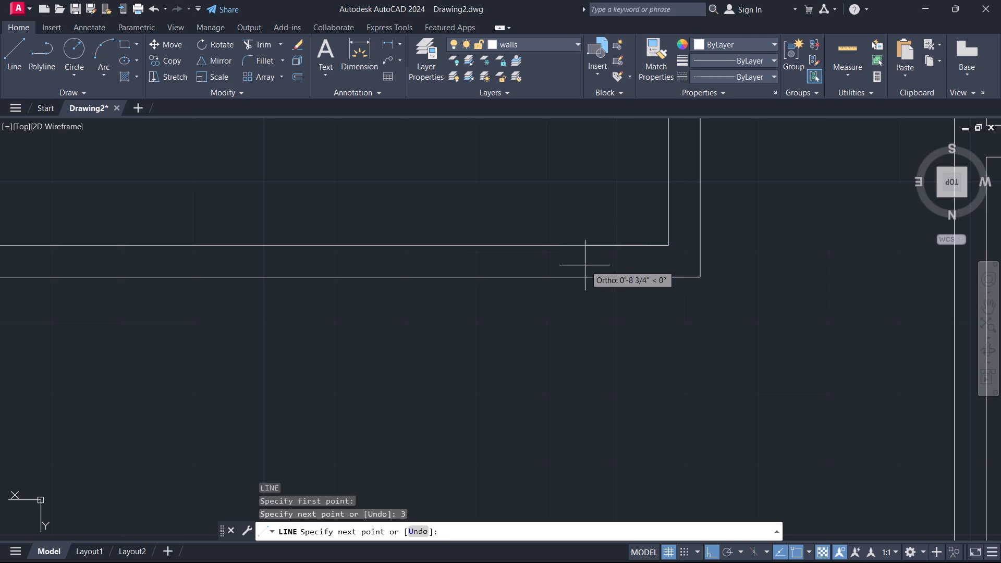
pyautogui.click(649, 280)
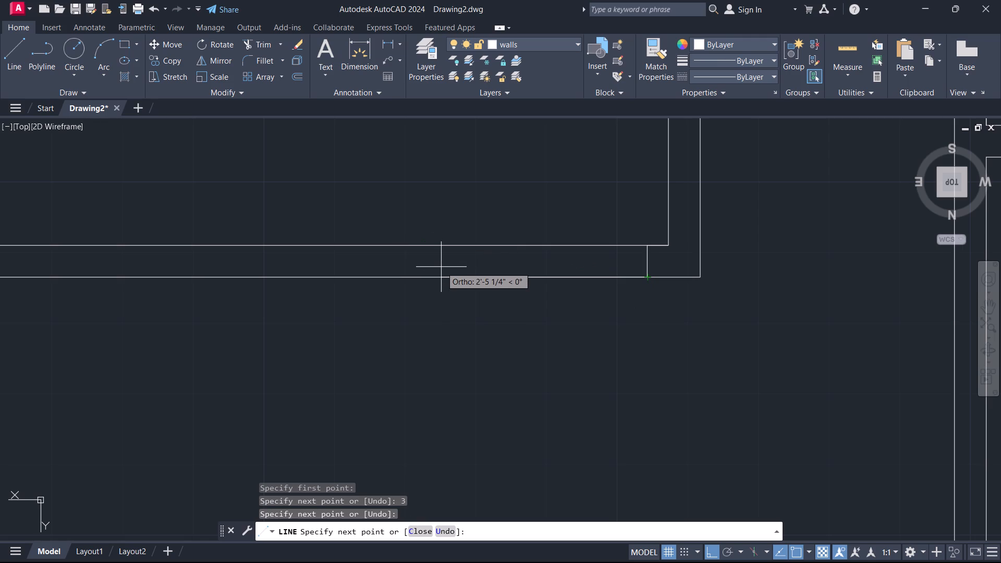
pyautogui.write('3\'6"')
pyautogui.press('Return')
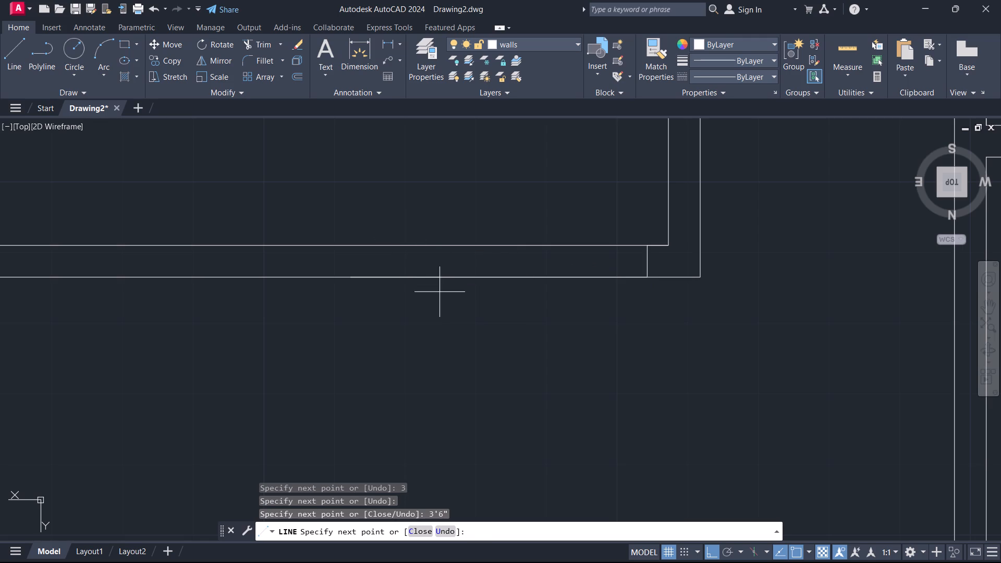
pyautogui.click(347, 242)
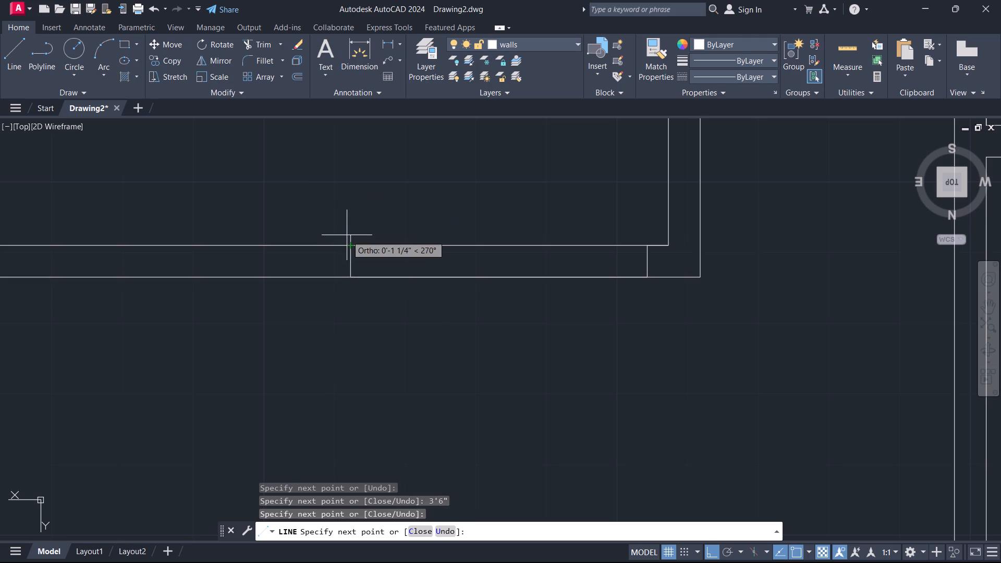
pyautogui.press('Escape')
# Trim the lower wall lines between the two jamb lines to open the new room's doorway.
pyautogui.scroll(-2, 430, 204)
pyautogui.scroll(-3, 468, 289)
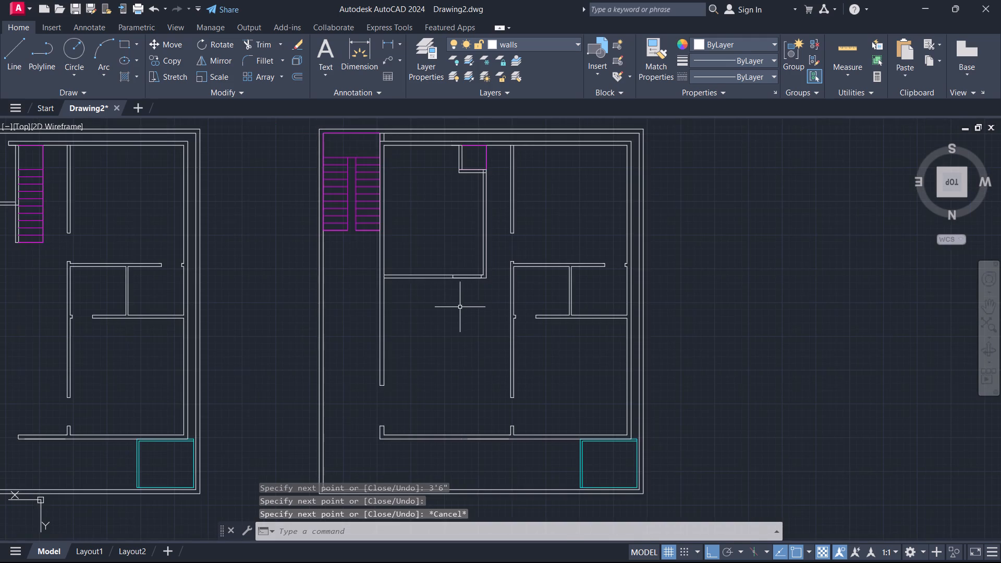
pyautogui.moveTo(459, 307); pyautogui.dragTo(540, 362, button='middle')
pyautogui.scroll(1, 538, 322)
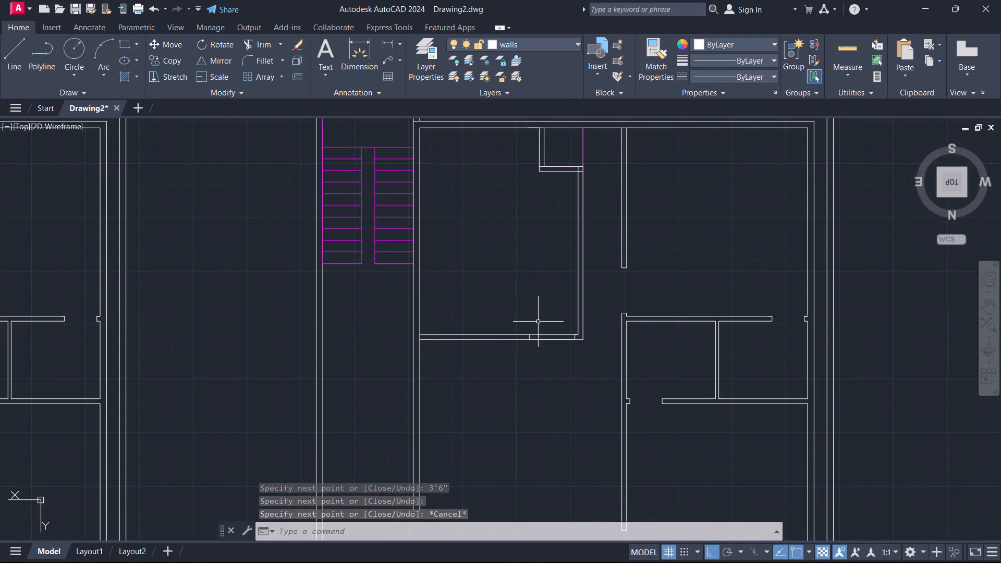
pyautogui.write('tr')
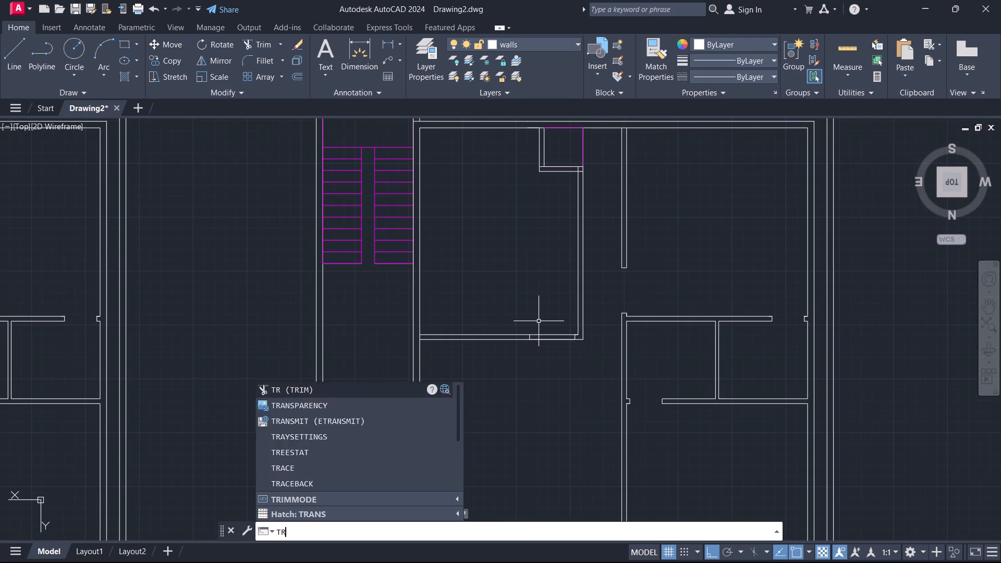
pyautogui.press('Return')
pyautogui.moveTo(539, 321); pyautogui.dragTo(547, 364)
pyautogui.moveTo(552, 327); pyautogui.dragTo(553, 358)
pyautogui.scroll(-1, 537, 381)
pyautogui.moveTo(535, 399); pyautogui.dragTo(518, 356, button='middle')
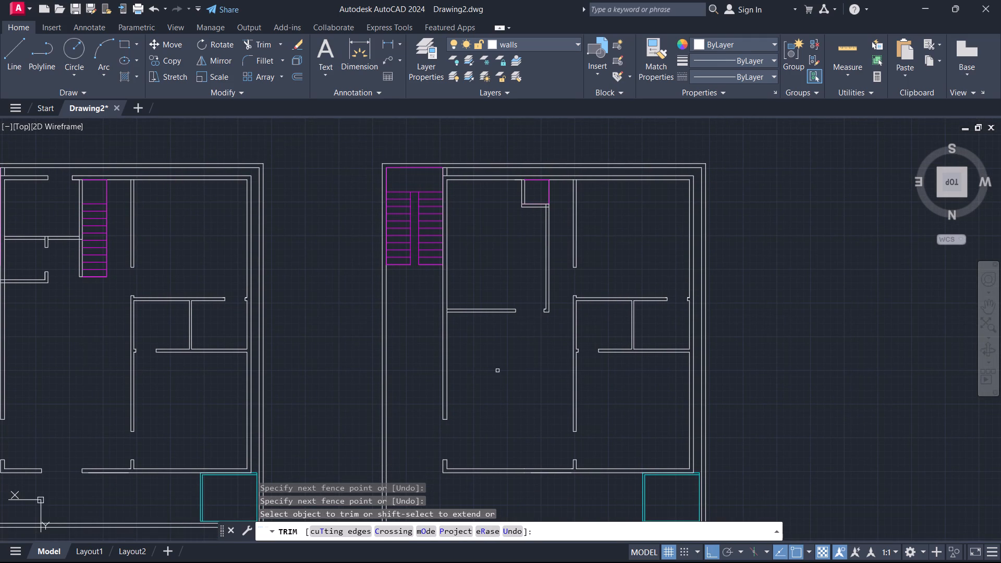
pyautogui.scroll(-1, 504, 364)
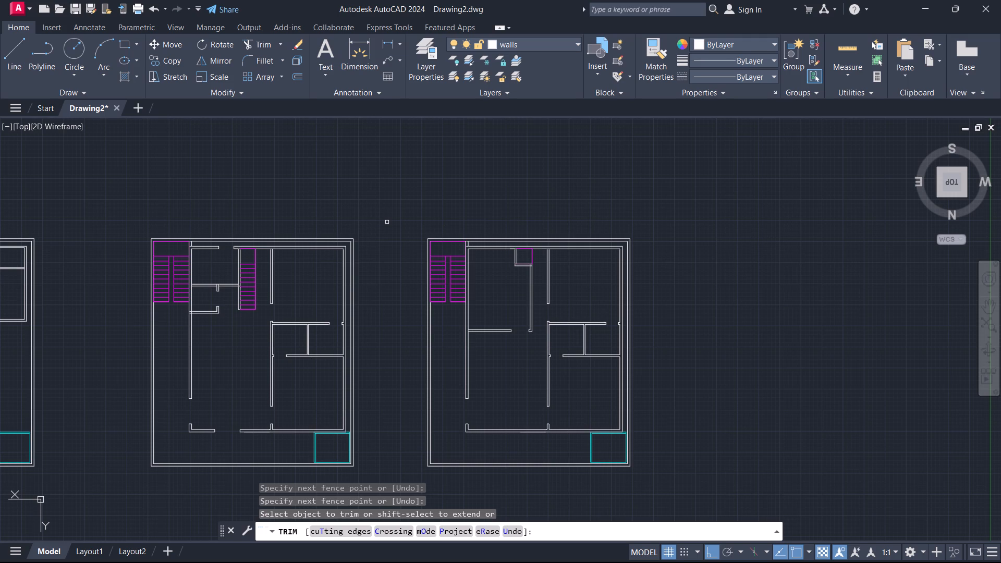
pyautogui.press('Escape')
# Copy the entire floor plan with the new room and doorway into the empty space beside it.
pyautogui.click(387, 222)
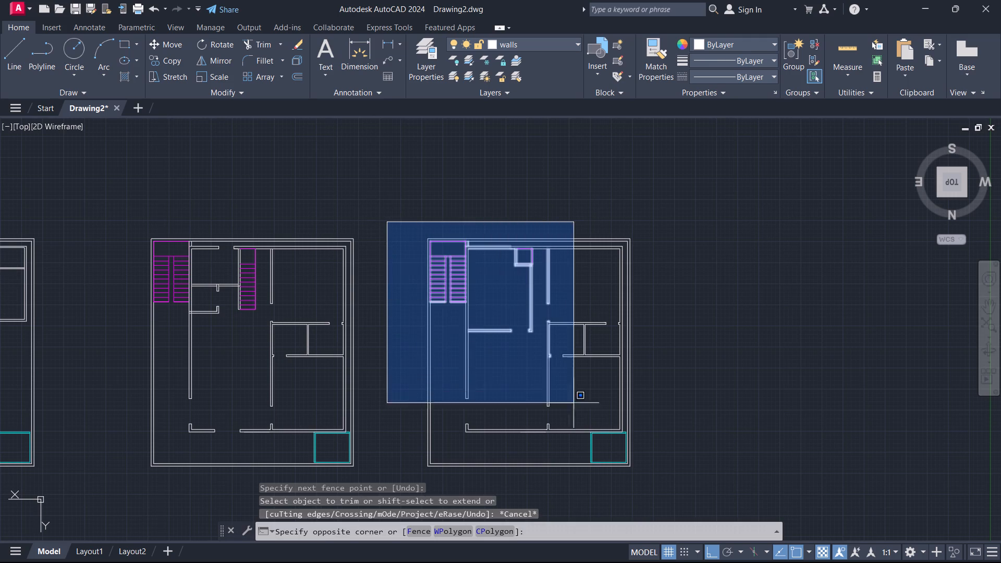
pyautogui.click(655, 482)
pyautogui.press('c')
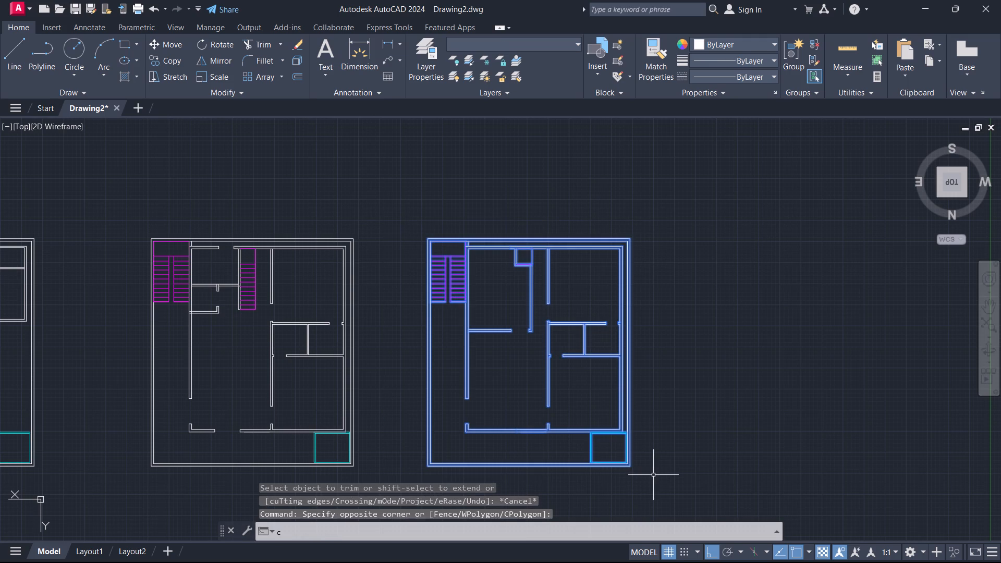
pyautogui.press('o')
pyautogui.press('Return')
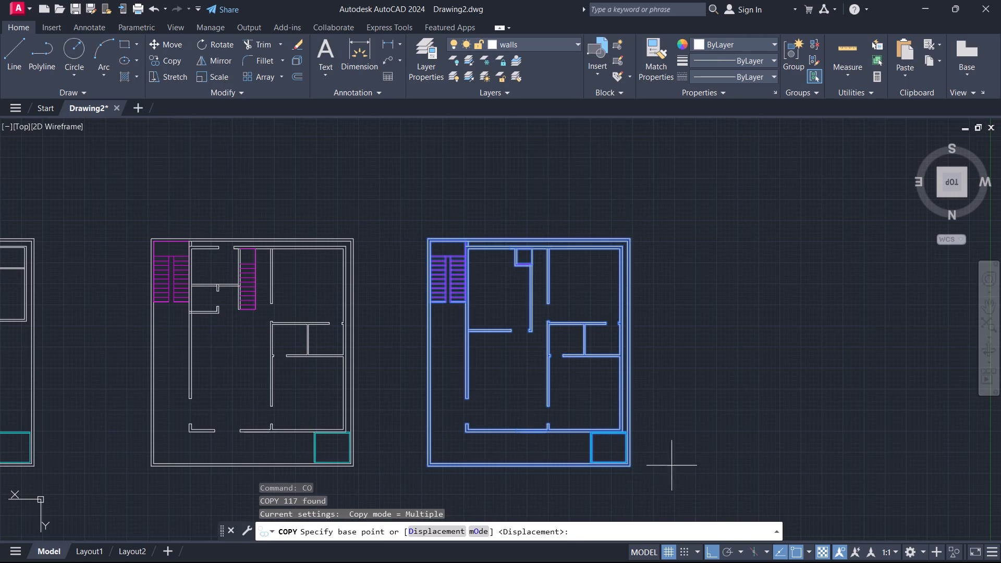
pyautogui.click(424, 470)
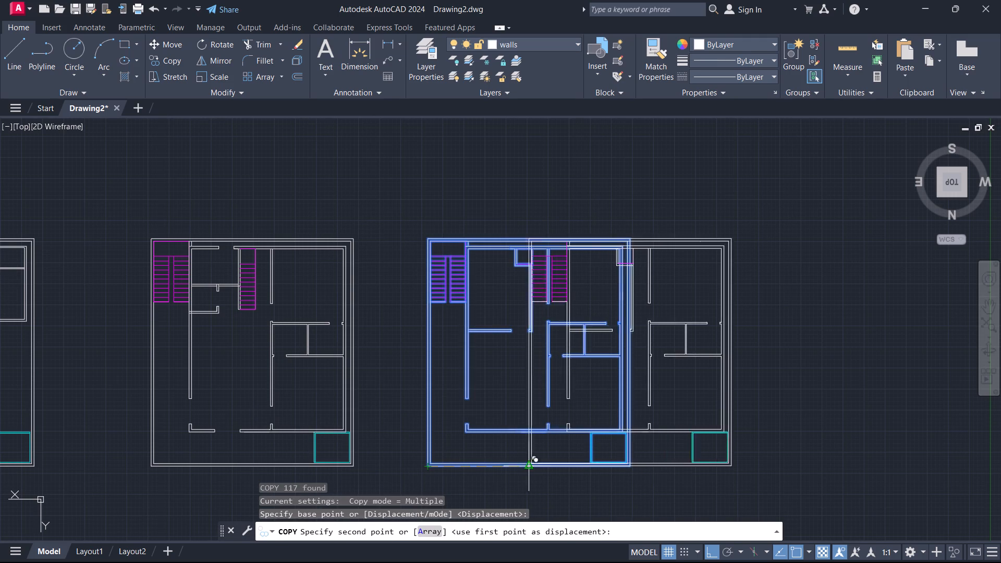
pyautogui.click(672, 463)
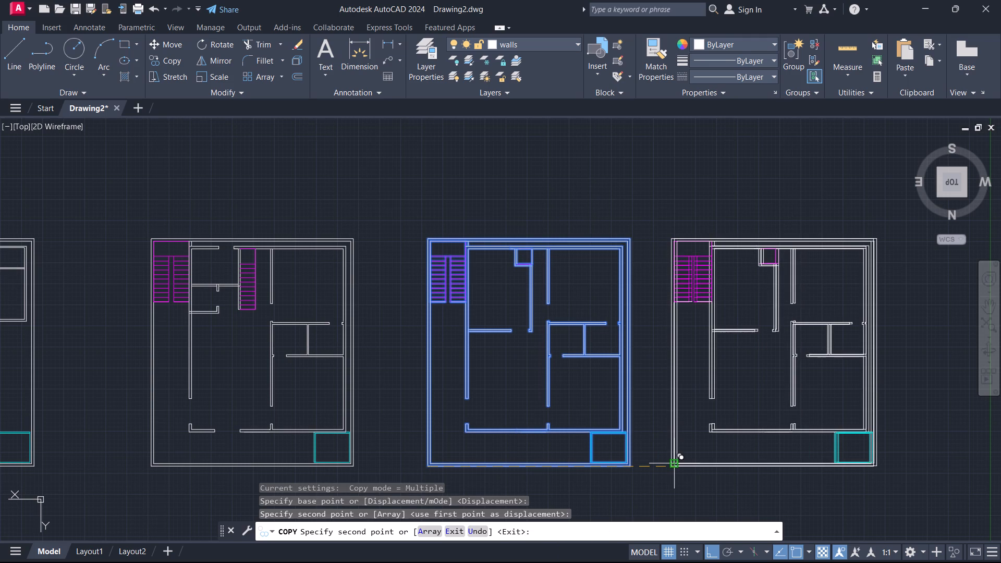
pyautogui.press('Escape')
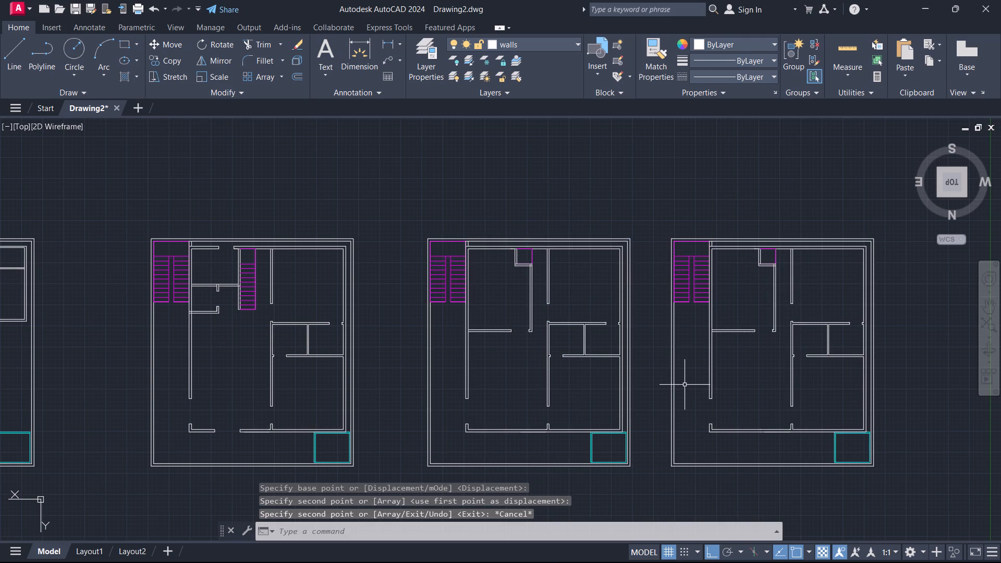
# Trim away the teal rectangle at the lower corner of the new plan copy, including its leftover edge lines.
pyautogui.write('tr')
pyautogui.press('Return')
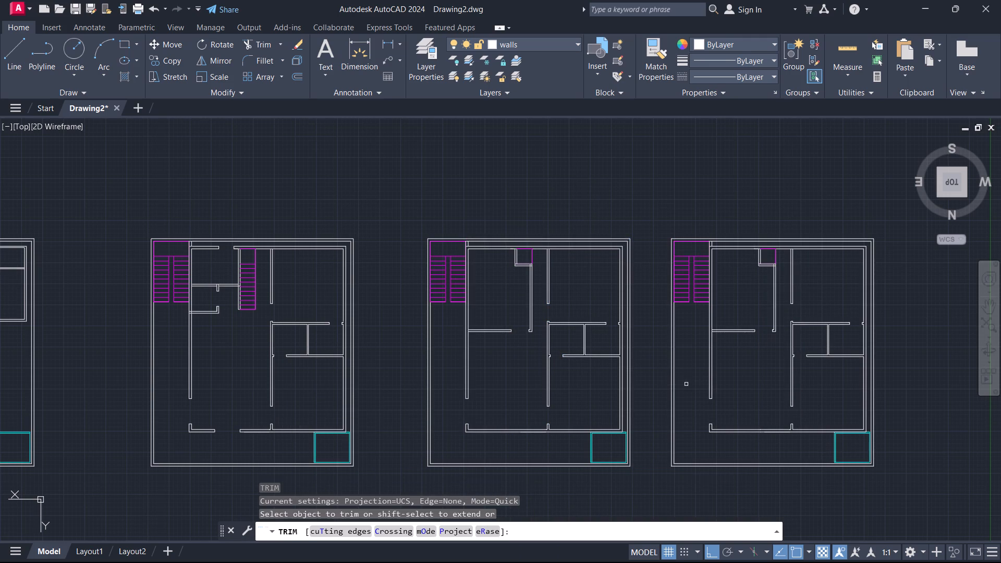
pyautogui.moveTo(851, 420); pyautogui.dragTo(856, 443)
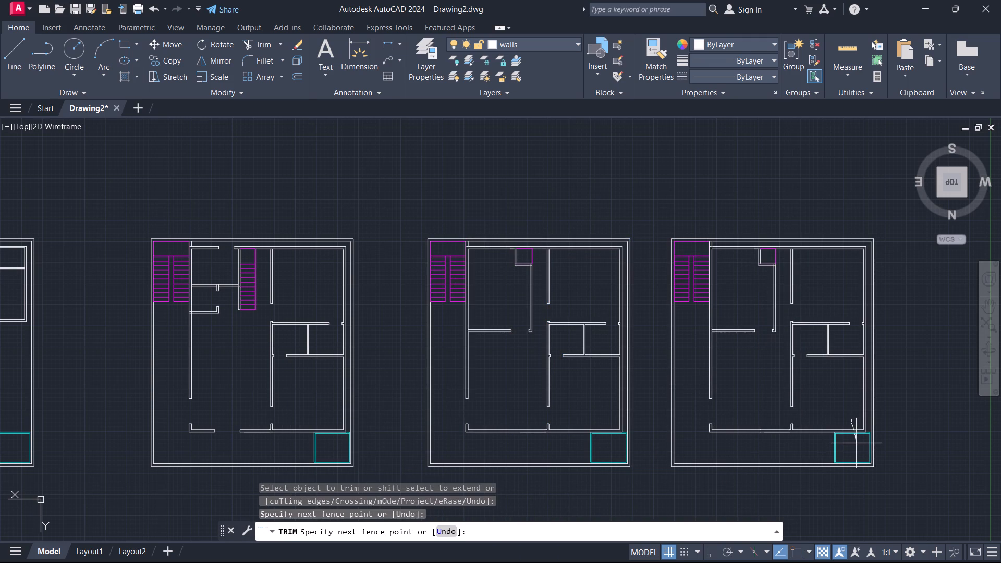
pyautogui.moveTo(856, 443); pyautogui.dragTo(824, 451)
pyautogui.scroll(2, 871, 448)
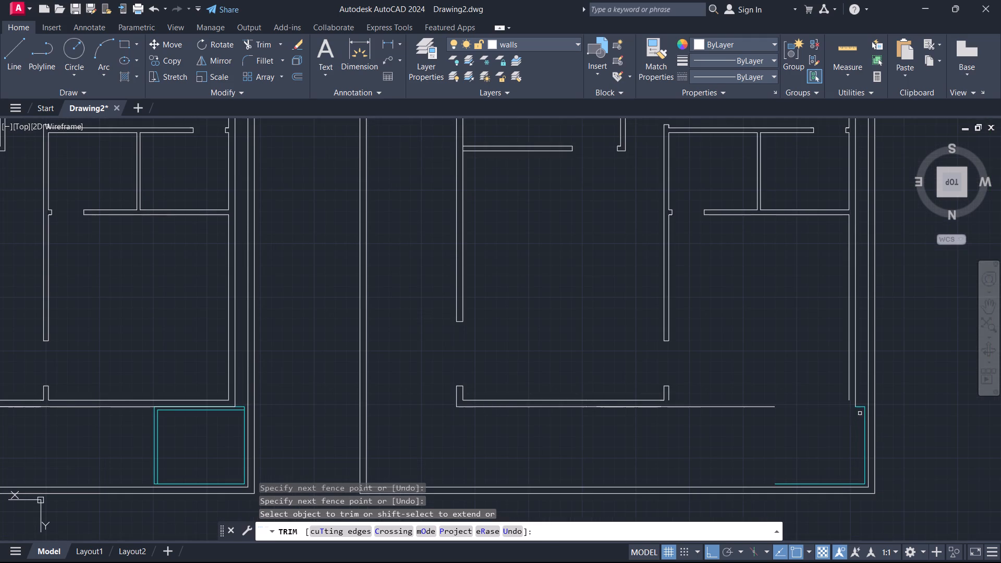
pyautogui.click(863, 407)
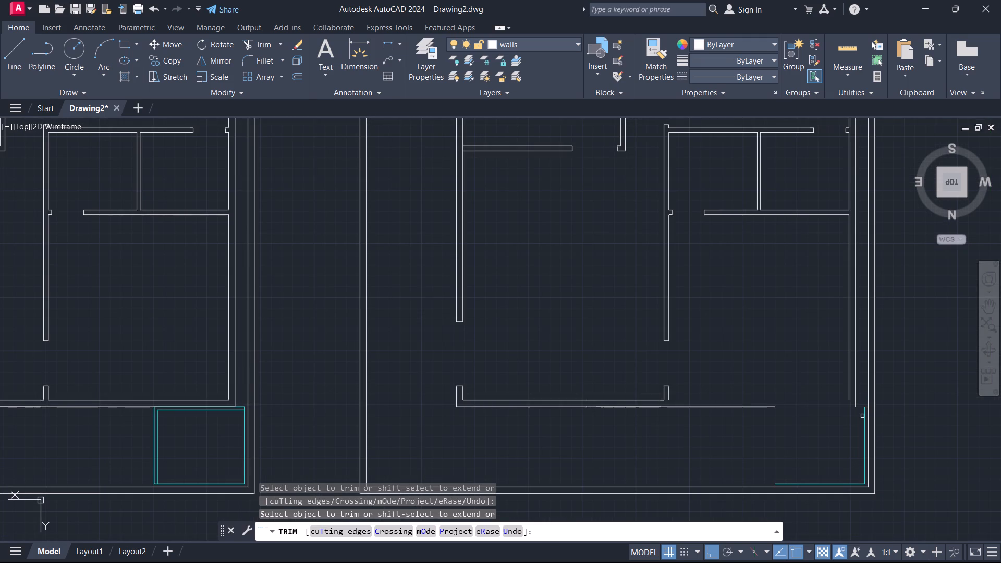
pyautogui.click(863, 414)
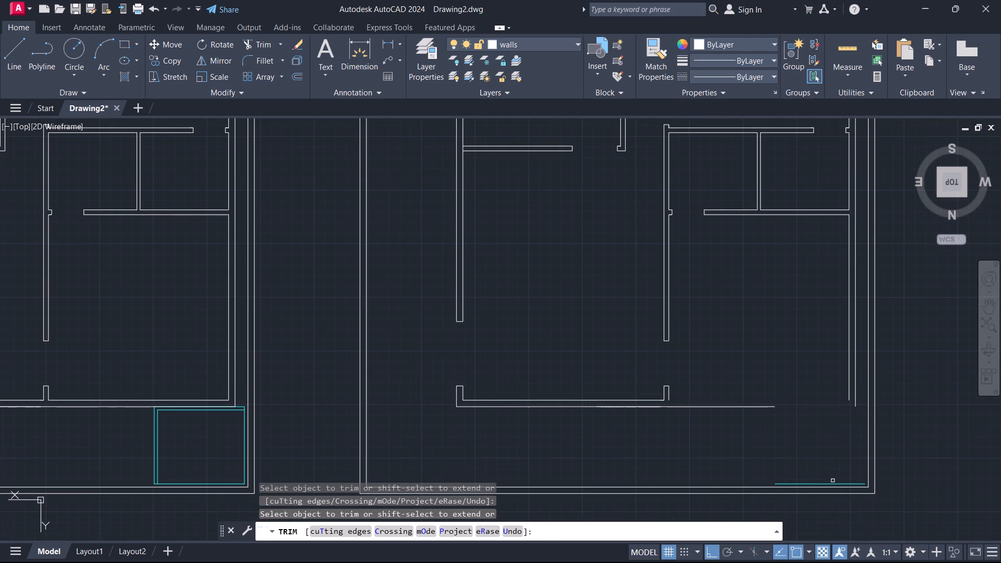
pyautogui.click(831, 483)
# Trim away the copy's lower inner wall, the adjoining lower side wall section, the short wall stubs and leftover end lines.
pyautogui.moveTo(859, 387); pyautogui.dragTo(796, 390)
pyautogui.moveTo(725, 379); pyautogui.dragTo(721, 429)
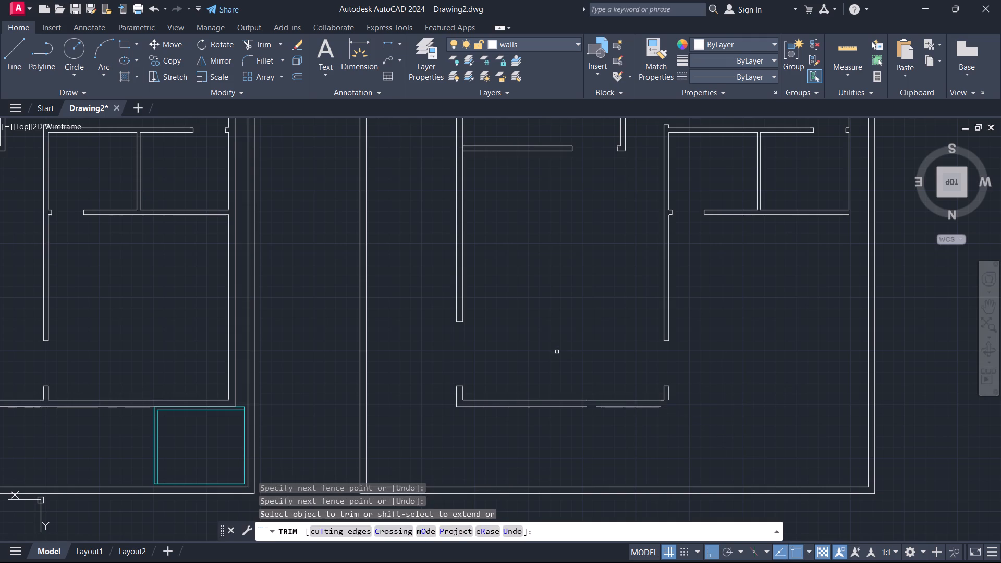
pyautogui.moveTo(557, 350); pyautogui.dragTo(566, 414)
pyautogui.moveTo(628, 362); pyautogui.dragTo(639, 428)
pyautogui.moveTo(680, 388); pyautogui.dragTo(484, 371)
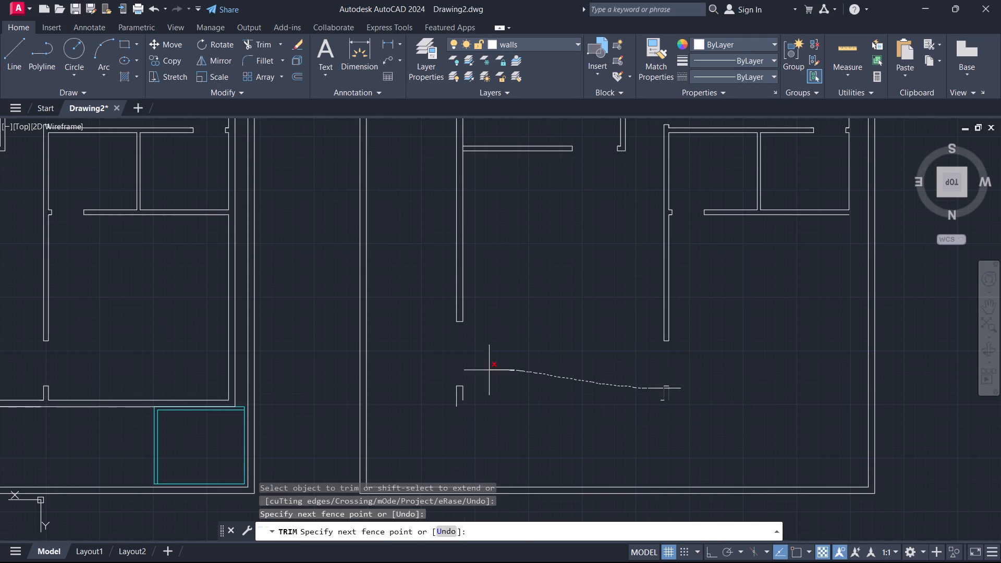
pyautogui.moveTo(484, 371); pyautogui.dragTo(455, 397)
pyautogui.click(457, 386)
pyautogui.click(461, 398)
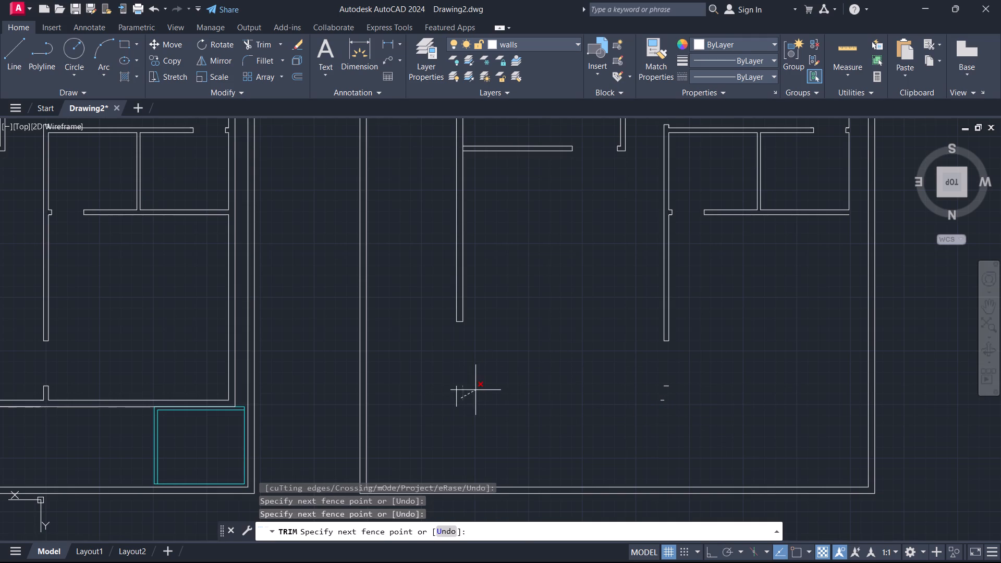
pyautogui.click(435, 387)
pyautogui.moveTo(482, 393); pyautogui.dragTo(414, 389)
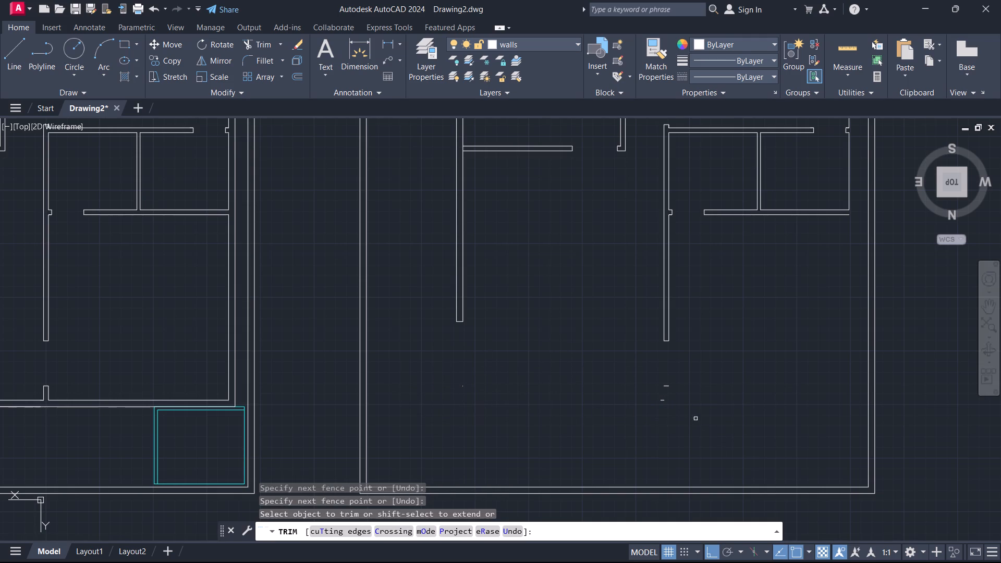
pyautogui.click(464, 385)
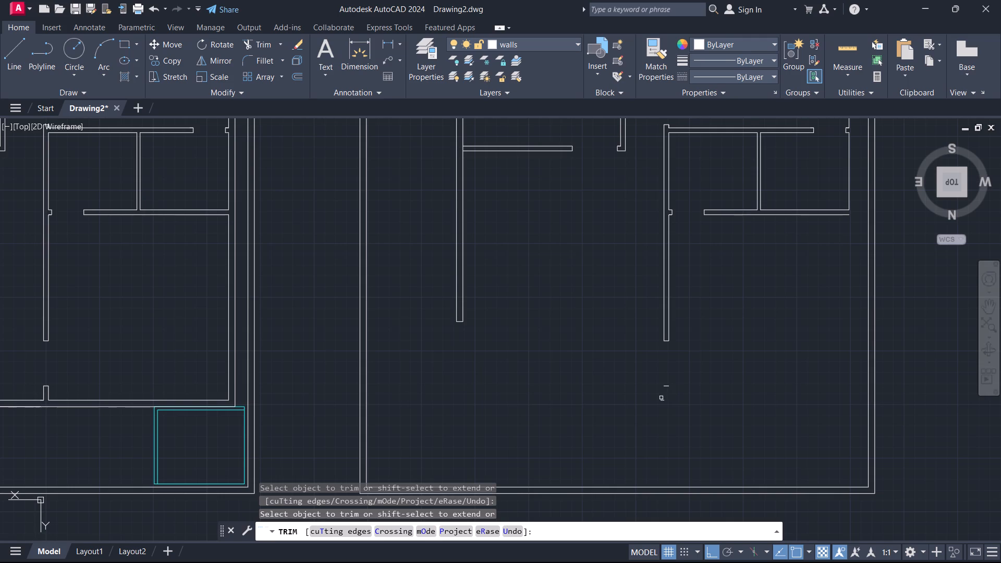
pyautogui.click(665, 384)
pyautogui.click(662, 400)
pyautogui.scroll(-2, 667, 394)
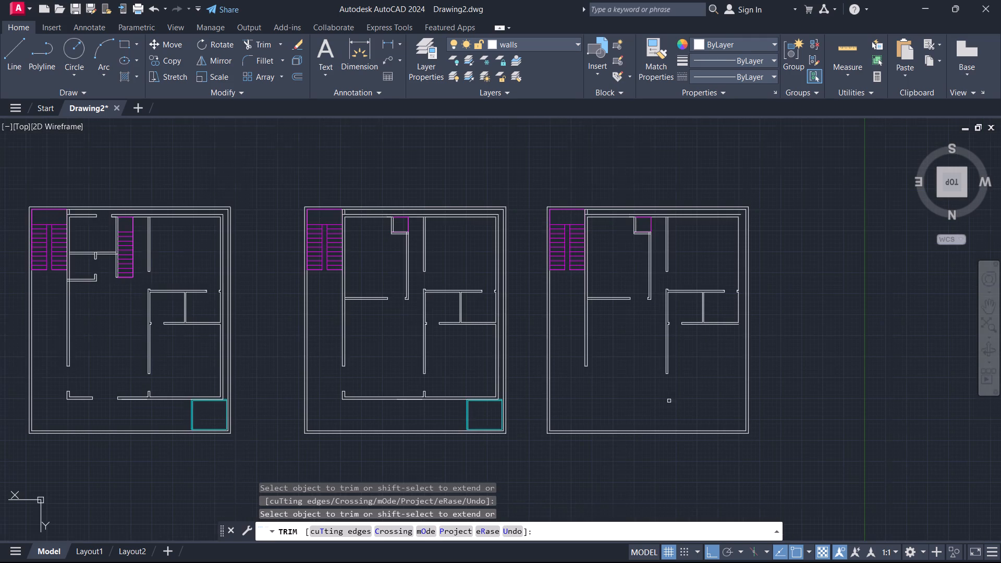
# Trim away the long section of the copy's upper inner wall and the upper partition beside the new room.
pyautogui.scroll(2, 745, 215)
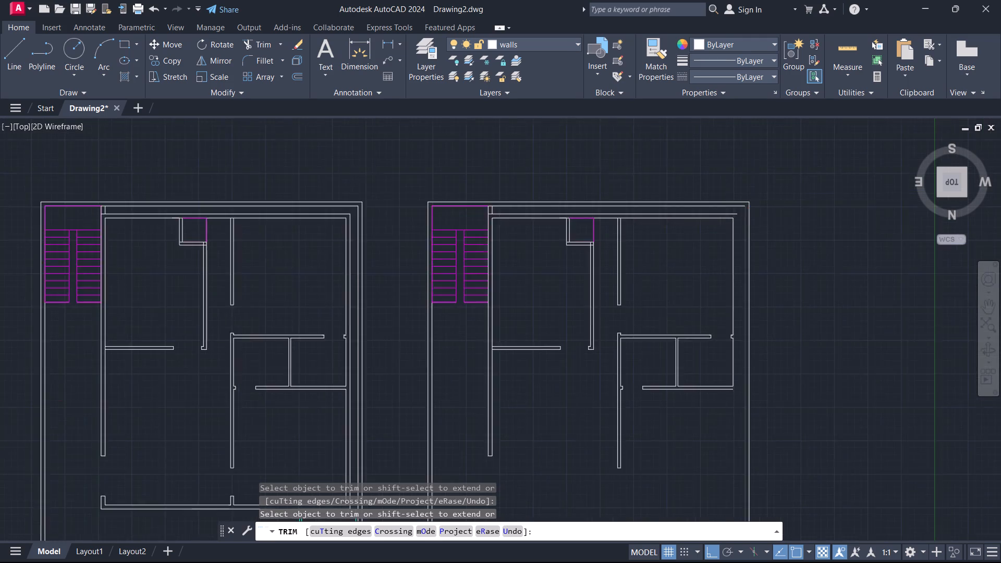
pyautogui.scroll(1, 745, 215)
pyautogui.click(727, 204)
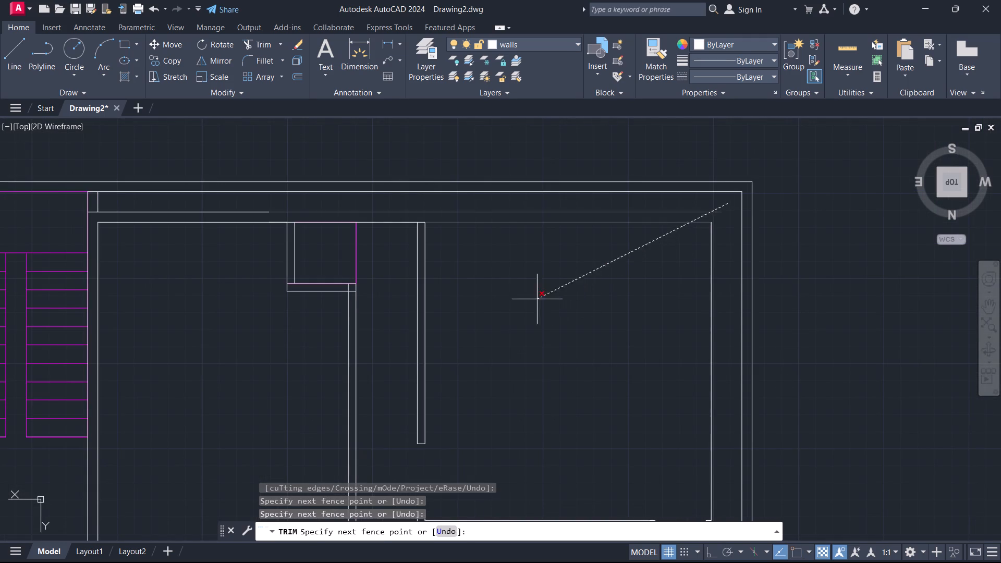
pyautogui.click(307, 297)
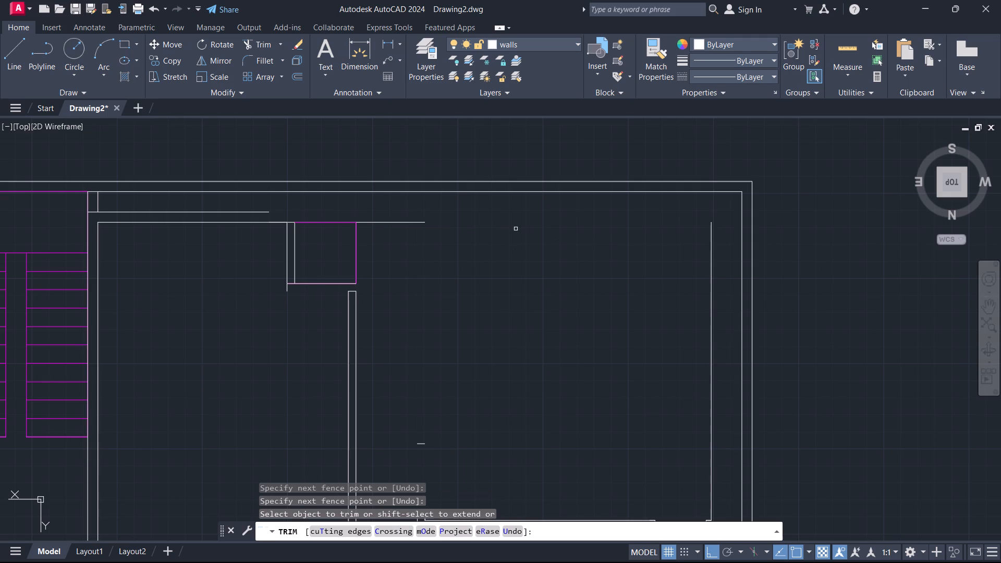
# Trim away the small box with magenta edges at the new room's upper corner and its leftover line pieces.
pyautogui.click(305, 211)
pyautogui.click(273, 284)
pyautogui.moveTo(338, 243); pyautogui.dragTo(371, 256)
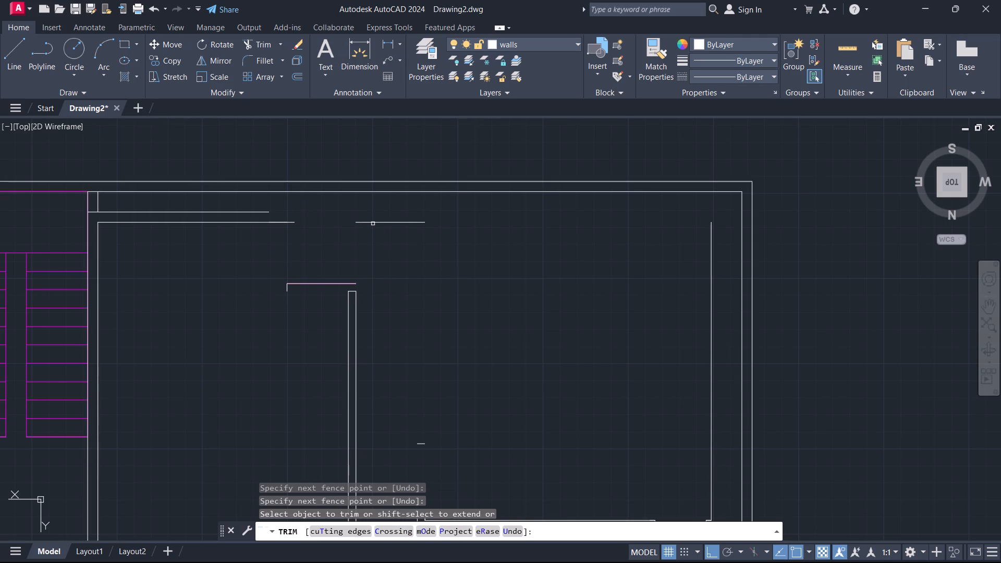
pyautogui.click(373, 223)
pyautogui.moveTo(330, 253); pyautogui.dragTo(307, 322)
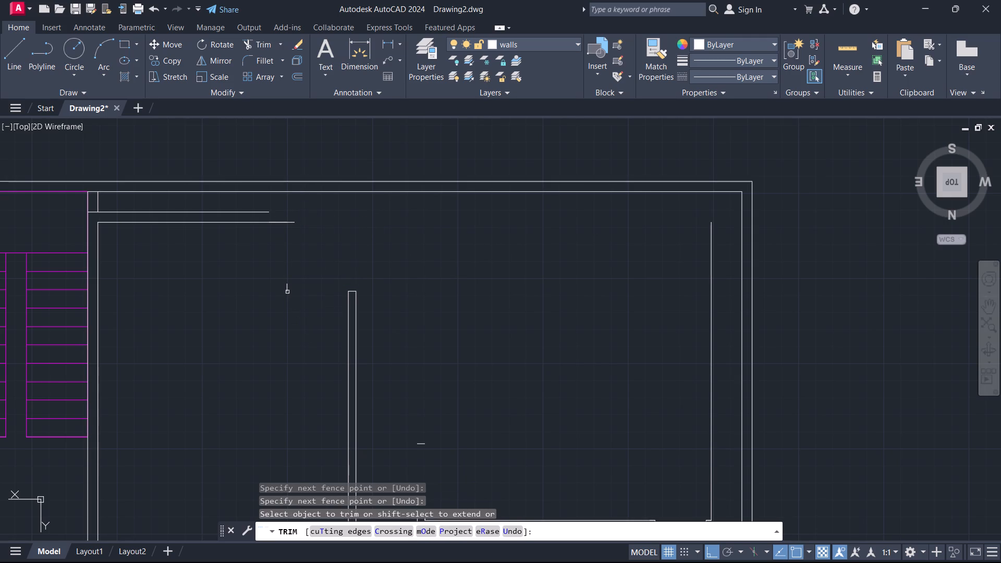
pyautogui.click(287, 291)
# Trim away the remaining upper inner wall lines next to the staircase and their detached leftover segment.
pyautogui.scroll(-2, 339, 287)
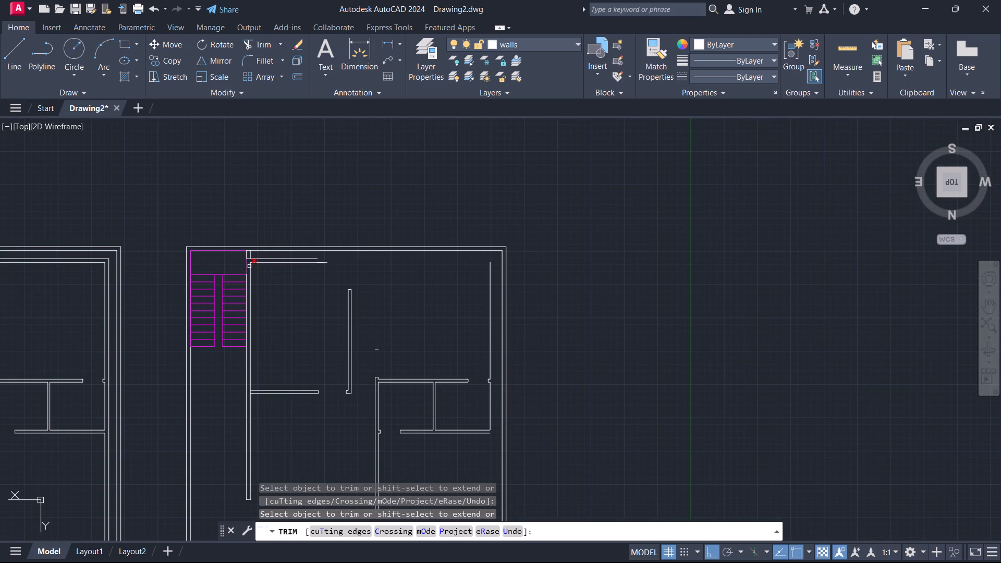
pyautogui.scroll(3, 249, 266)
pyautogui.moveTo(285, 230); pyautogui.dragTo(301, 295)
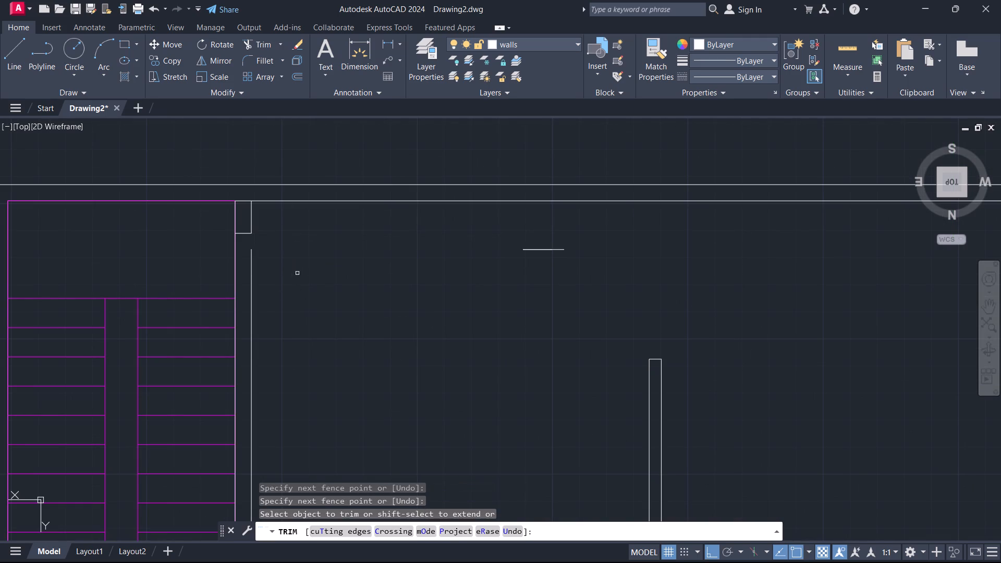
pyautogui.click(543, 247)
pyautogui.click(523, 294)
# Trim away the new room's freestanding side wall, its door jamb stub and the stray end lines nearby.
pyautogui.scroll(-2, 540, 283)
pyautogui.moveTo(619, 344); pyautogui.dragTo(530, 360)
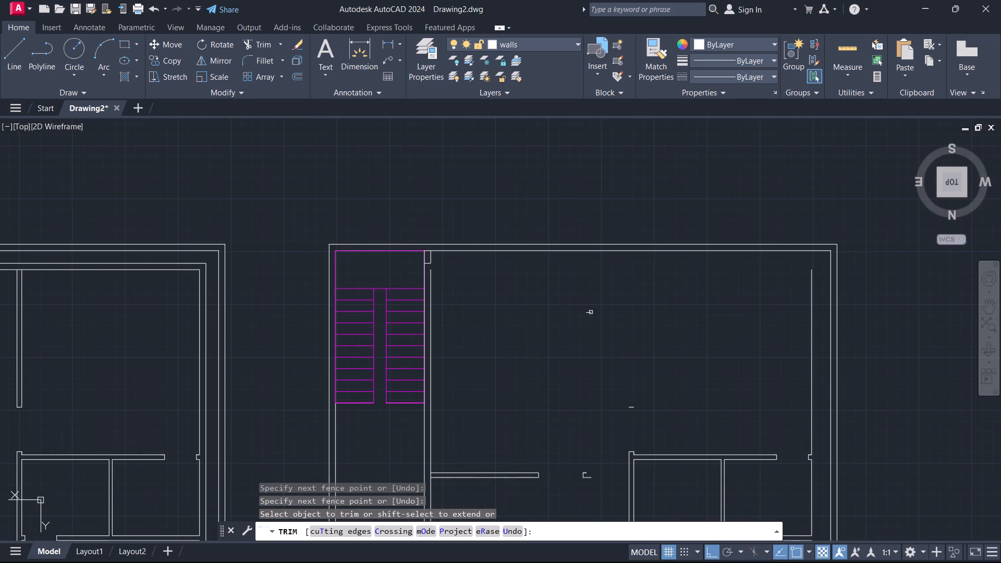
pyautogui.click(589, 312)
pyautogui.click(631, 406)
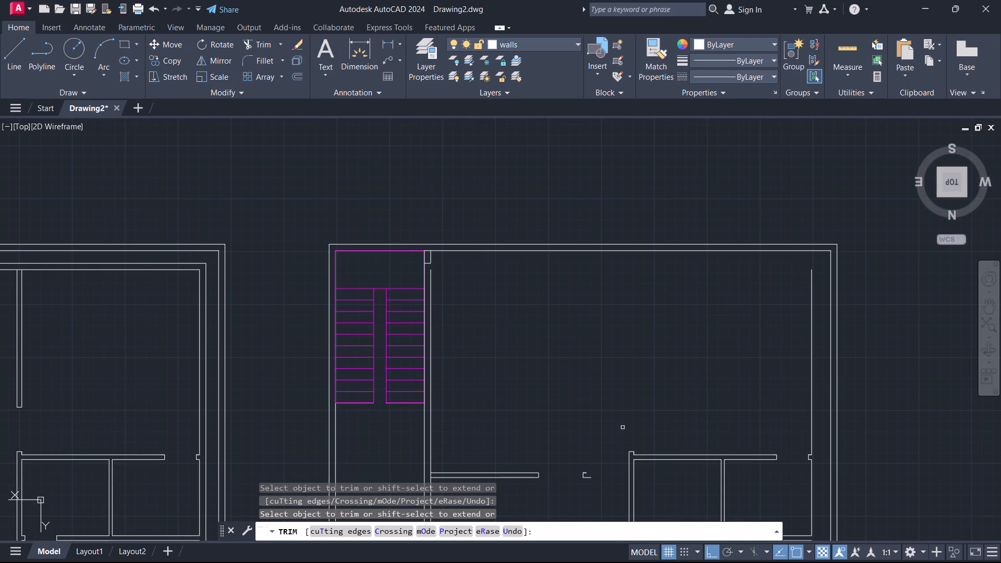
pyautogui.click(585, 480)
pyautogui.click(585, 474)
pyautogui.click(583, 474)
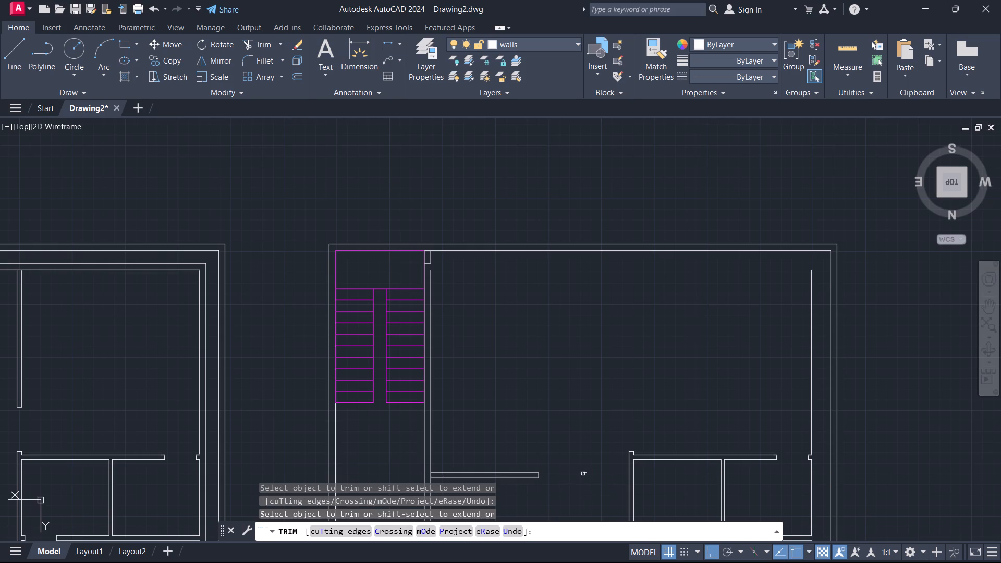
pyautogui.click(582, 474)
pyautogui.click(586, 474)
pyautogui.click(584, 470)
pyautogui.moveTo(587, 472); pyautogui.dragTo(582, 478)
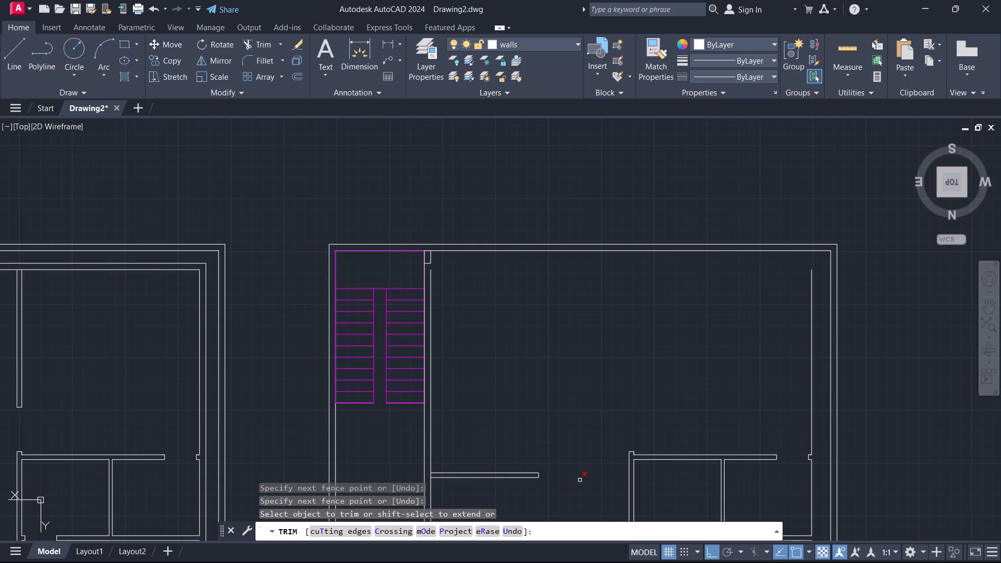
pyautogui.click(584, 474)
# Trim away the new room's lower wall and the long wall running down past the staircase, including their end caps.
pyautogui.scroll(-3, 608, 397)
pyautogui.scroll(3, 552, 446)
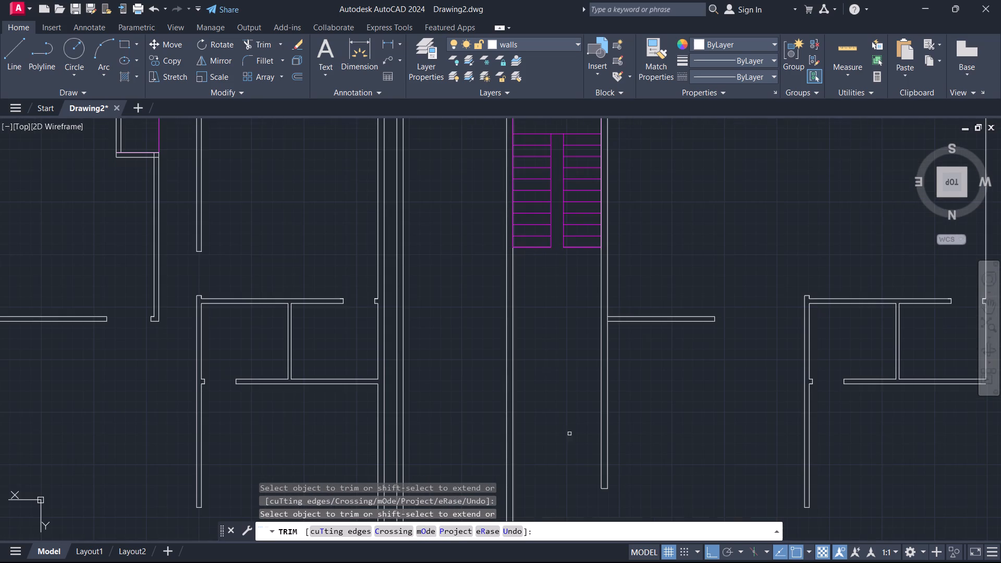
pyautogui.moveTo(660, 268); pyautogui.dragTo(569, 355)
pyautogui.moveTo(663, 305); pyautogui.dragTo(613, 390)
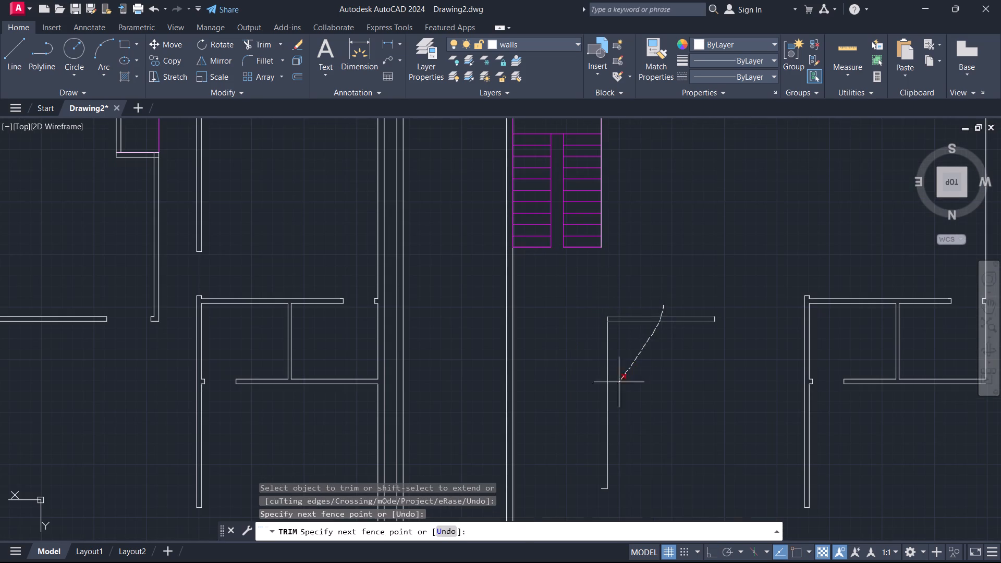
pyautogui.moveTo(613, 390); pyautogui.dragTo(578, 442)
pyautogui.click(714, 319)
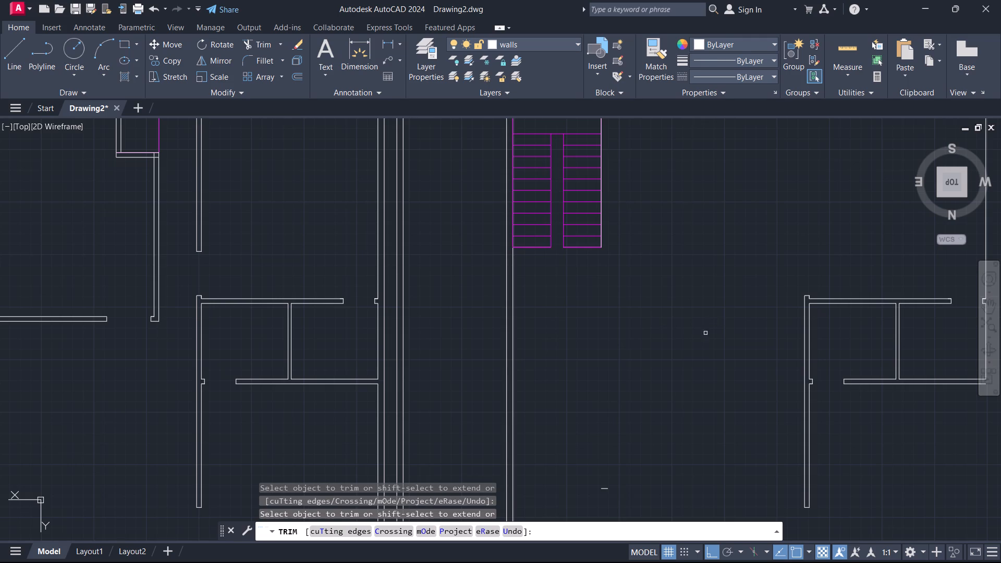
pyautogui.click(604, 491)
# Trim away the upper wall and adjoining side wall of the small room block in the cleared copy, including the corner leftovers.
pyautogui.scroll(-2, 669, 332)
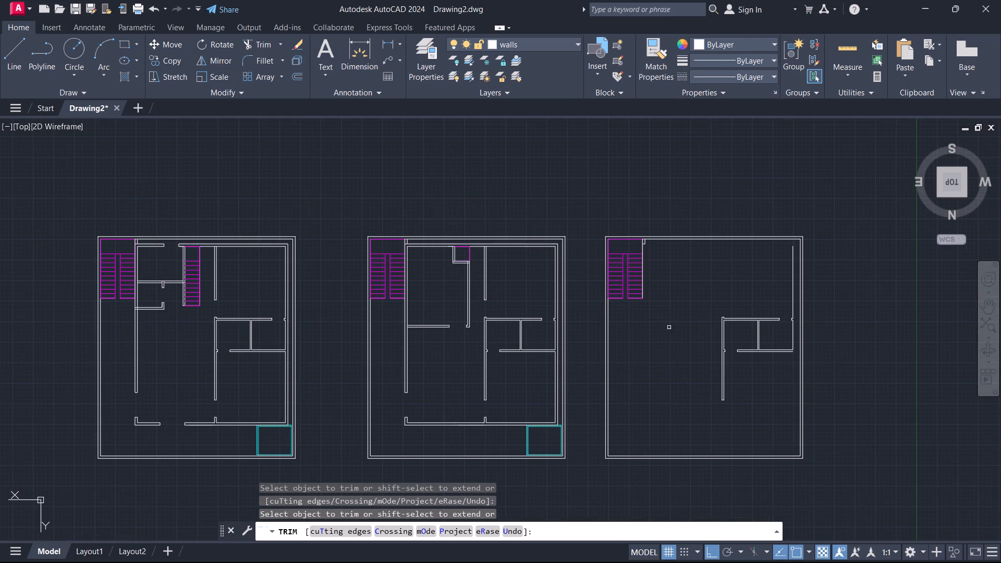
pyautogui.scroll(1, 719, 326)
pyautogui.moveTo(768, 296); pyautogui.dragTo(704, 362)
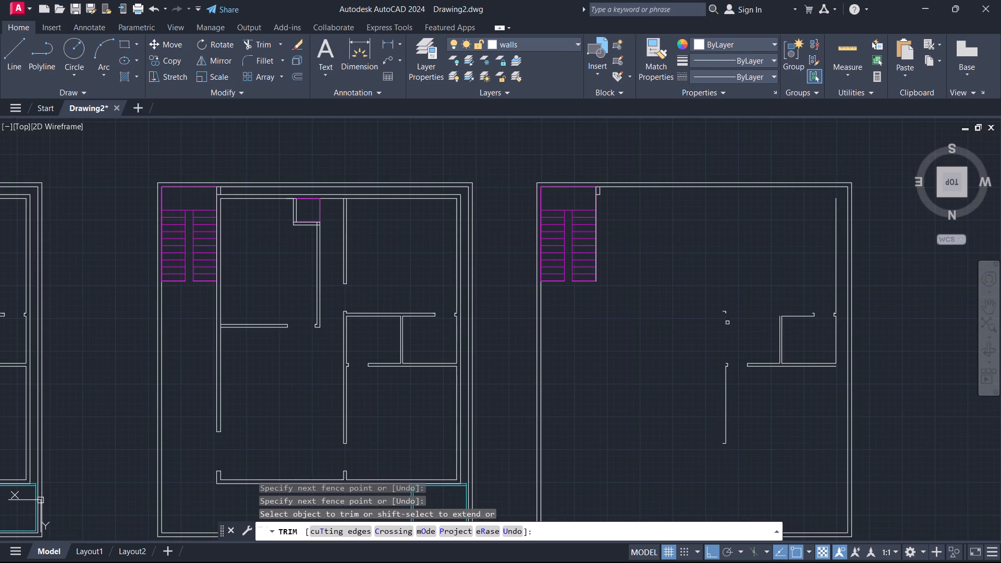
pyautogui.click(725, 312)
pyautogui.doubleClick(725, 312)
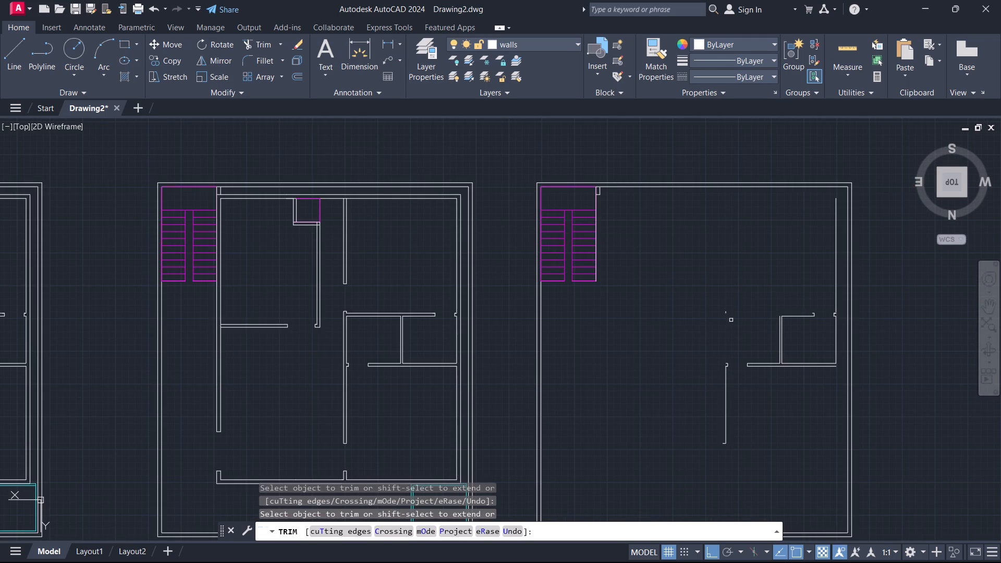
pyautogui.moveTo(729, 311); pyautogui.dragTo(724, 313)
pyautogui.click(718, 318)
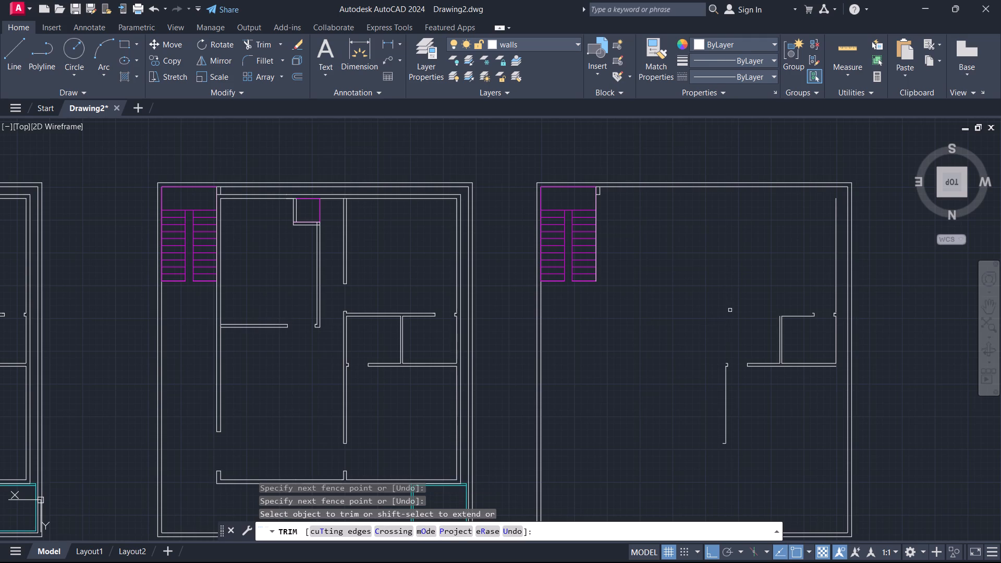
# Trim away the remaining vertical wall line below the small room block and the door jamb stub at its upper end.
pyautogui.moveTo(711, 401); pyautogui.dragTo(736, 384)
pyautogui.click(727, 364)
pyautogui.click(727, 364)
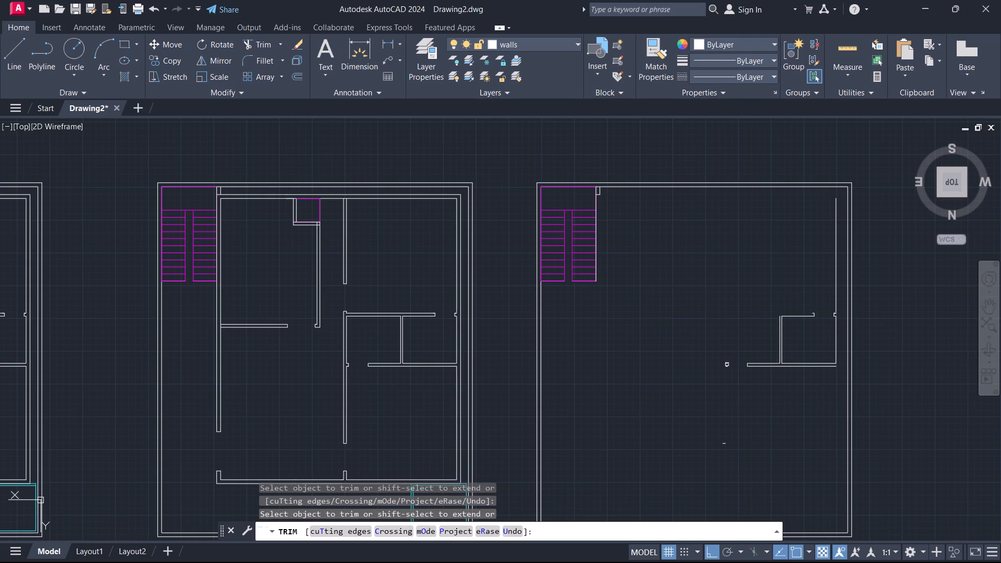
pyautogui.click(726, 367)
pyautogui.click(724, 360)
pyautogui.moveTo(726, 362); pyautogui.dragTo(726, 364)
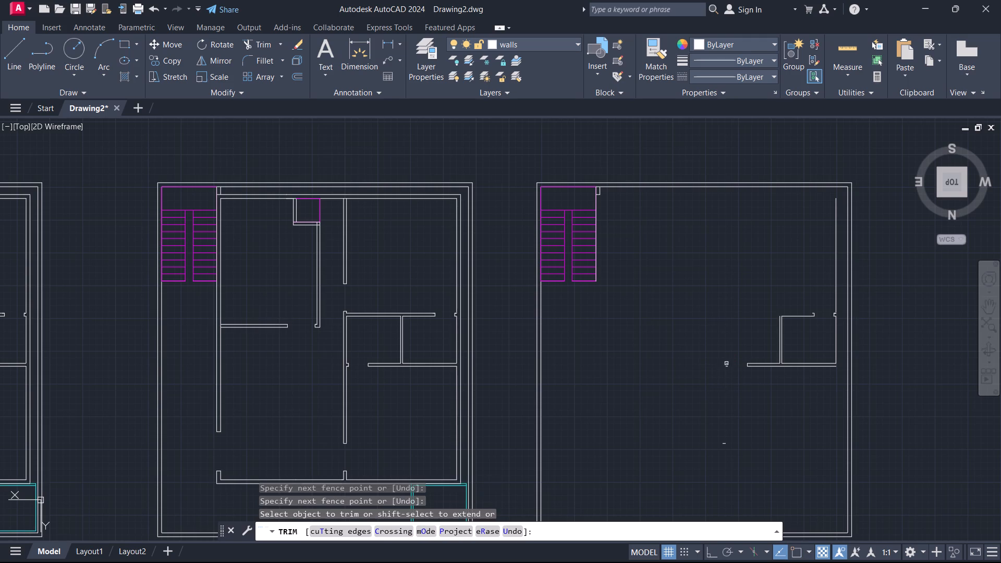
pyautogui.moveTo(726, 364); pyautogui.dragTo(727, 370)
pyautogui.click(726, 363)
pyautogui.click(726, 368)
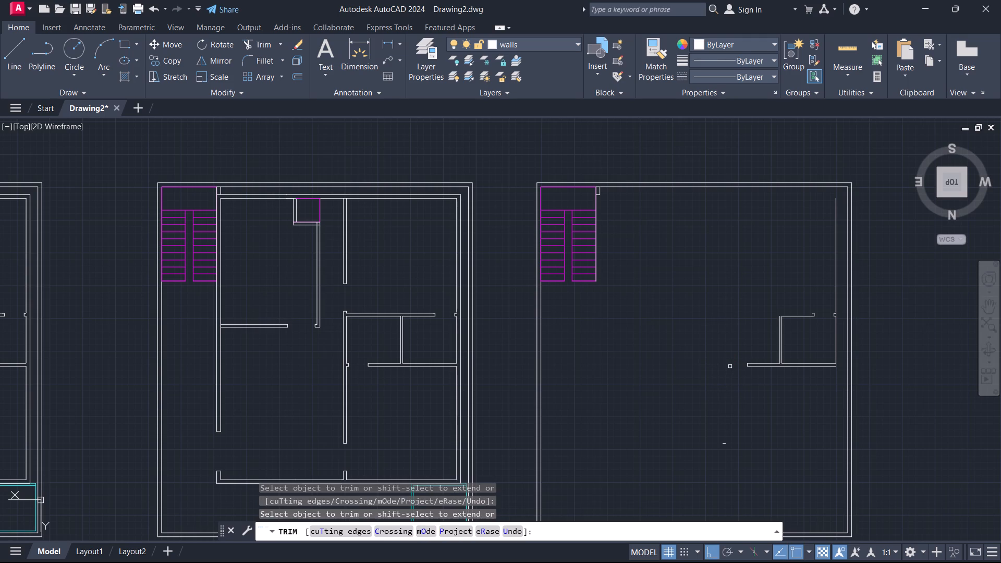
pyautogui.click(730, 366)
# Trim away the small room block's partition, its remaining upper and lower wall lines, and the stray end caps around them.
pyautogui.moveTo(752, 347); pyautogui.dragTo(766, 396)
pyautogui.click(776, 347)
pyautogui.moveTo(774, 349); pyautogui.dragTo(752, 420)
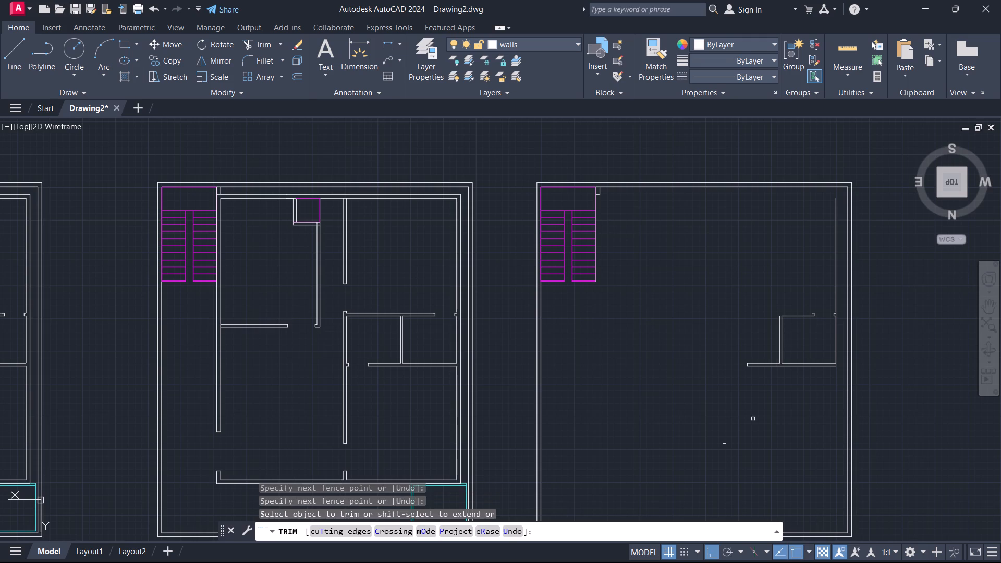
pyautogui.moveTo(752, 420); pyautogui.dragTo(751, 424)
pyautogui.doubleClick(726, 444)
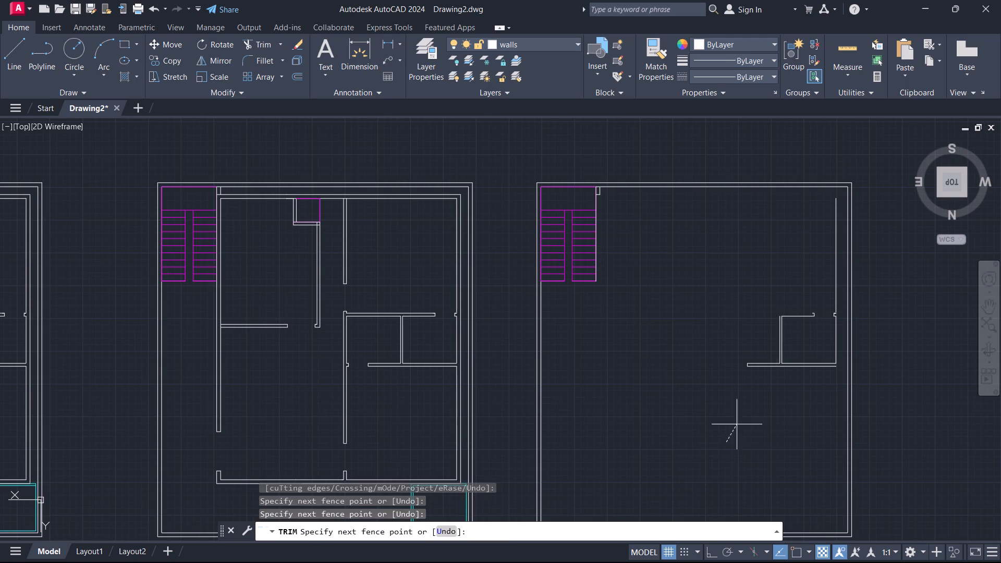
pyautogui.click(788, 339)
pyautogui.click(792, 318)
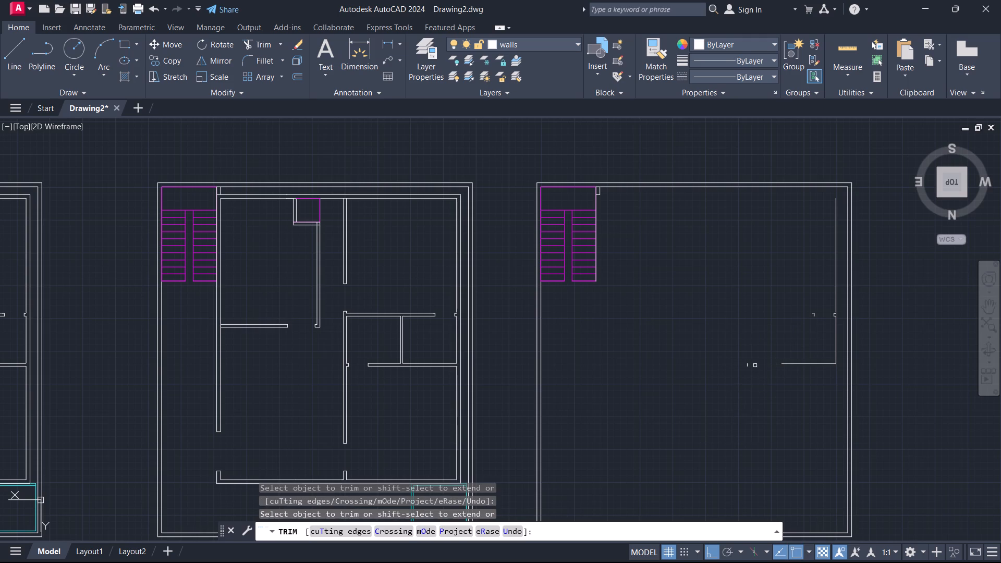
pyautogui.click(748, 365)
pyautogui.doubleClick(814, 312)
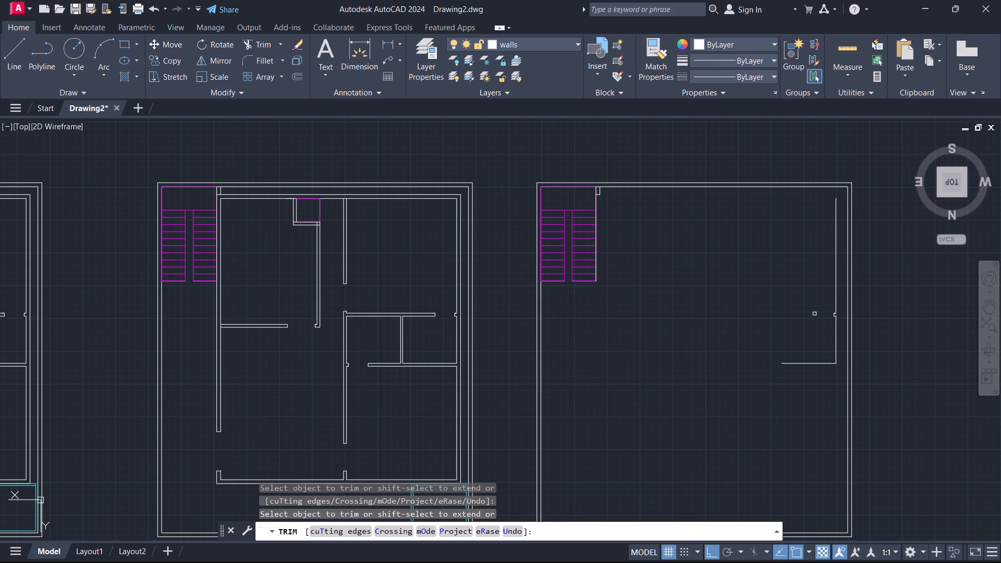
pyautogui.click(815, 313)
# Trim away the last door jamb, the long inner side wall line and the remaining lower wall line, and finish trimming.
pyautogui.click(835, 315)
pyautogui.click(833, 312)
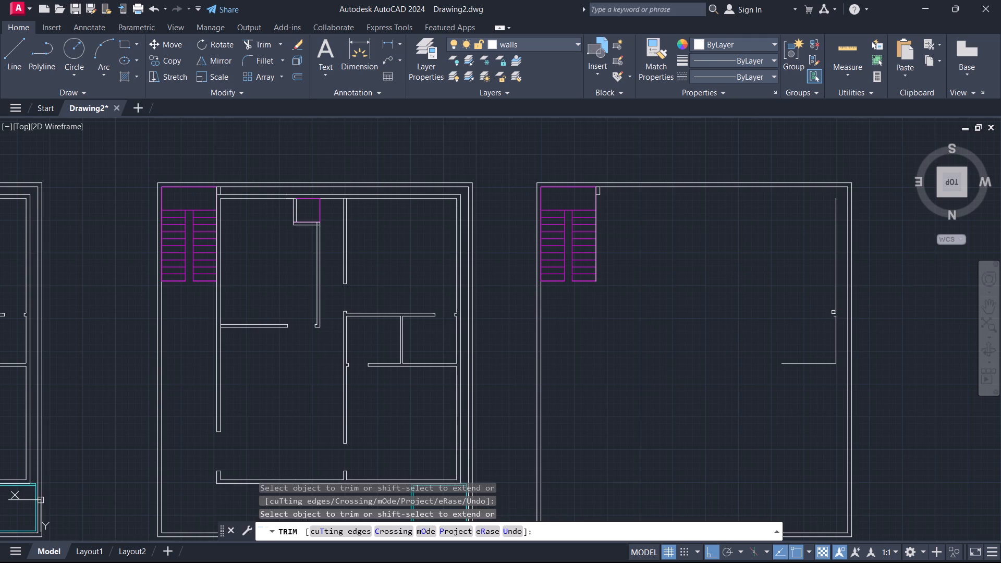
pyautogui.click(836, 316)
pyautogui.click(837, 310)
pyautogui.click(833, 314)
pyautogui.click(835, 314)
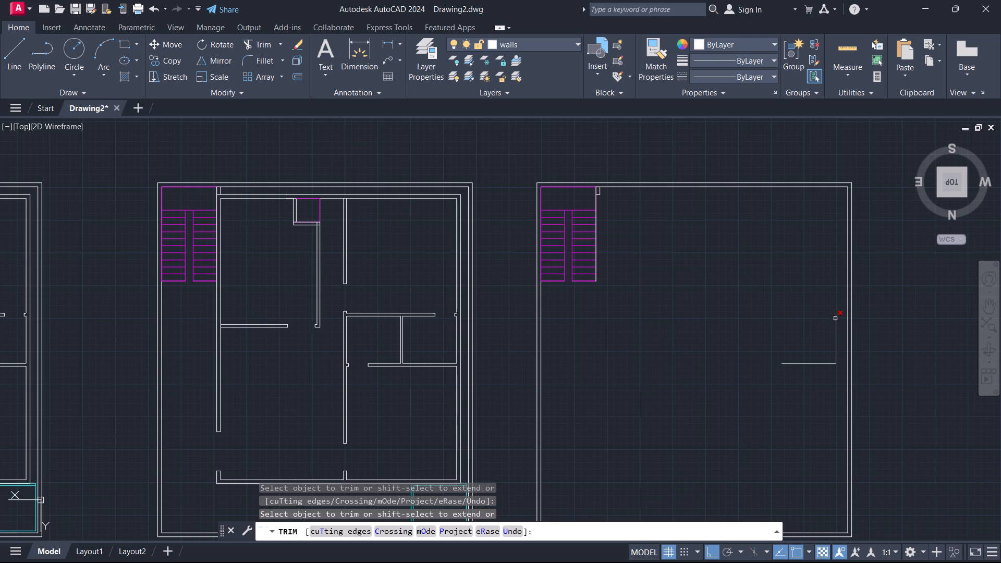
pyautogui.click(835, 319)
pyautogui.click(831, 363)
pyautogui.scroll(-1, 695, 331)
pyautogui.moveTo(649, 322); pyautogui.dragTo(726, 286, button='middle')
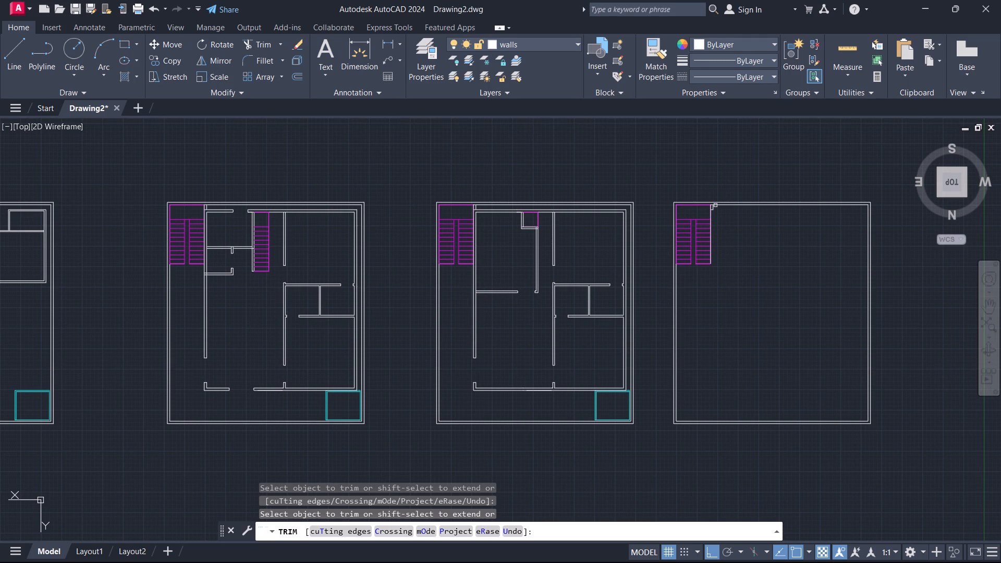
pyautogui.scroll(2, 714, 204)
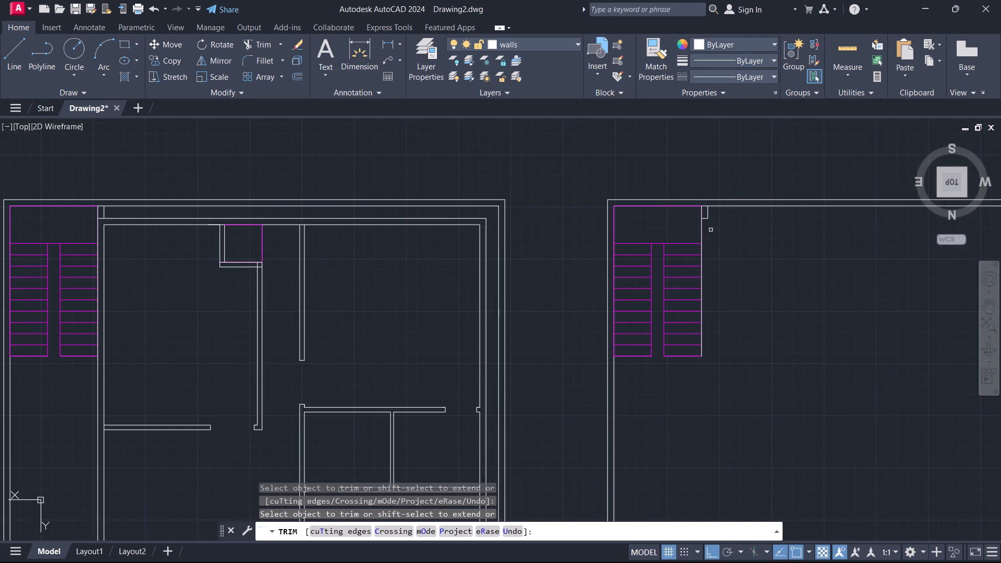
pyautogui.scroll(-1, 711, 230)
pyautogui.press('Escape')
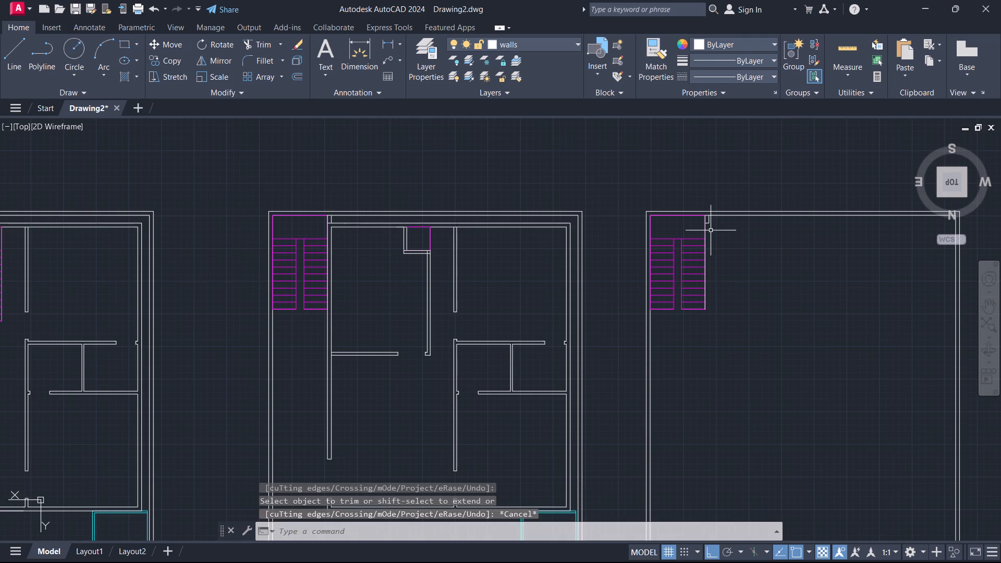
# Offset the staircase's inner side line by 4.5" away from the stairs to form a wall in the cleared copy.
pyautogui.scroll(1, 718, 254)
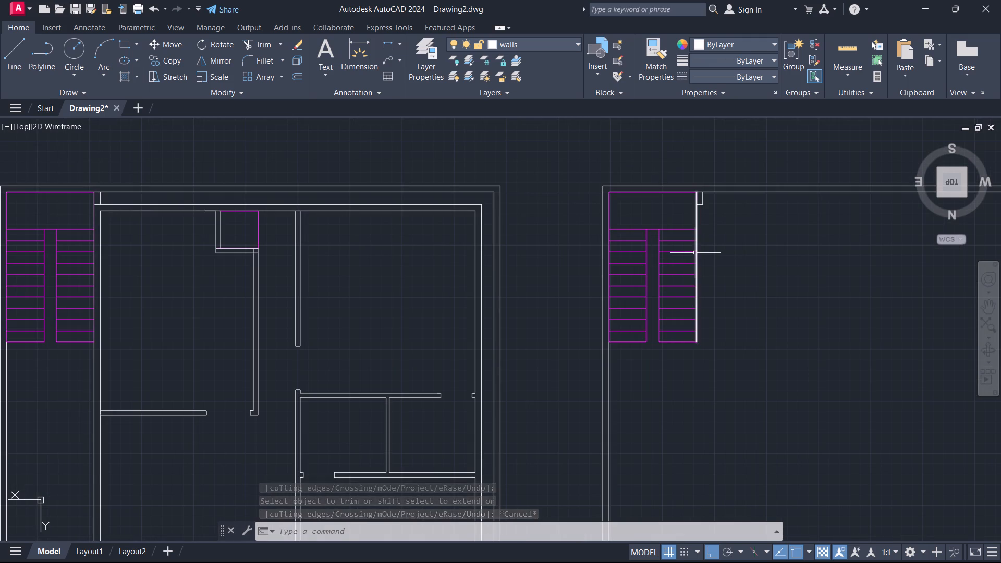
pyautogui.click(695, 253)
pyautogui.press('o')
pyautogui.press('Return')
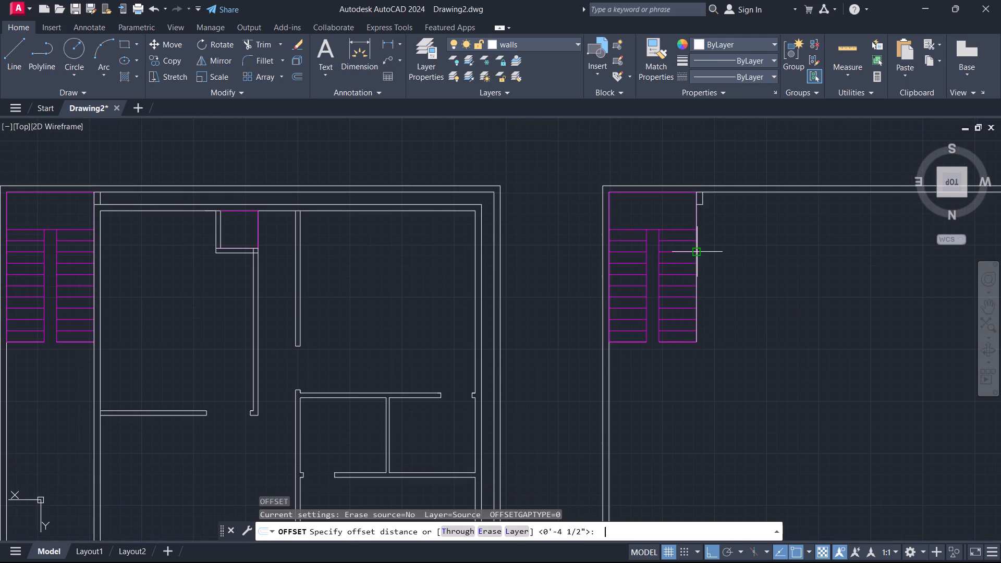
pyautogui.click(697, 252)
pyautogui.write('4.5"')
pyautogui.press('Return')
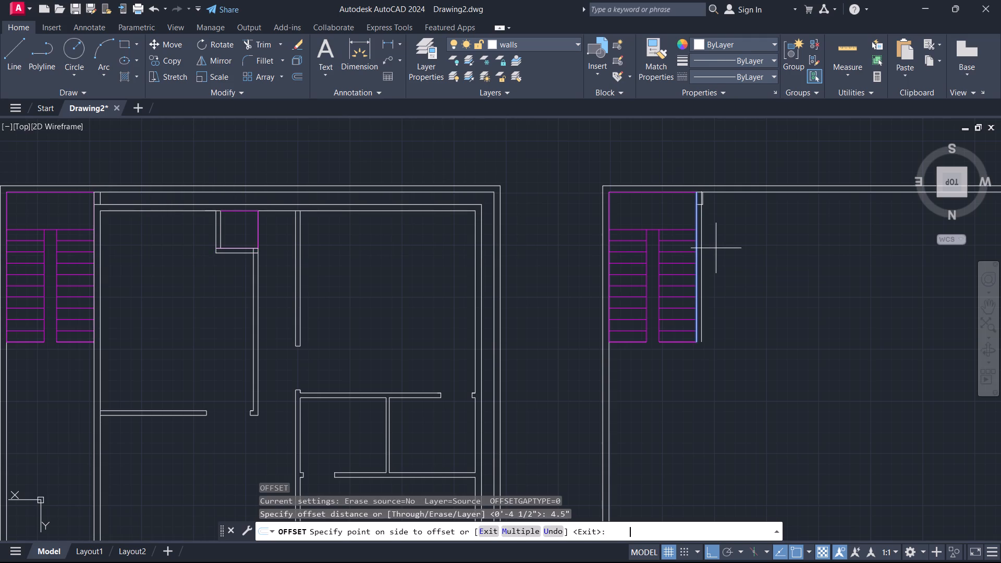
pyautogui.scroll(2, 710, 219)
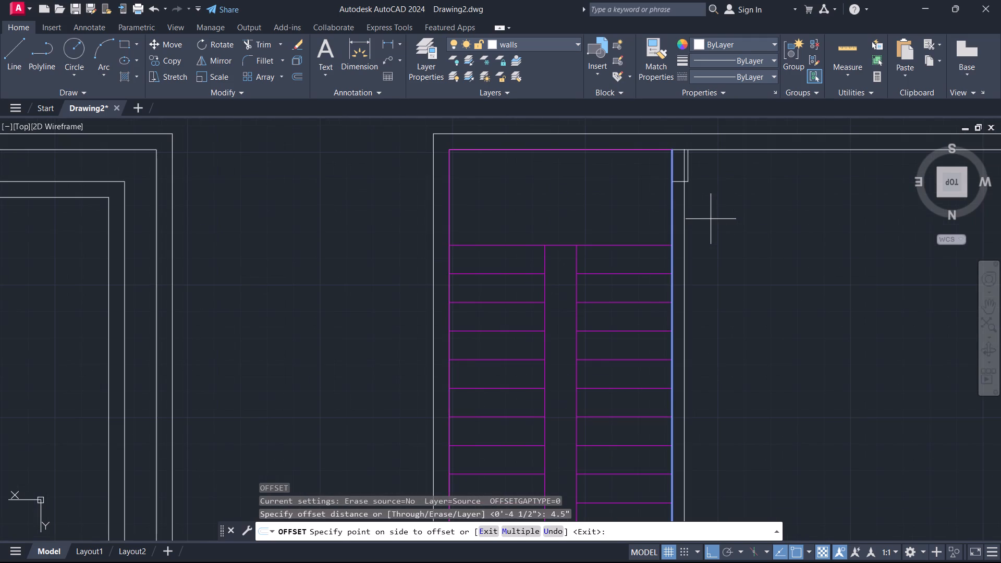
pyautogui.click(721, 206)
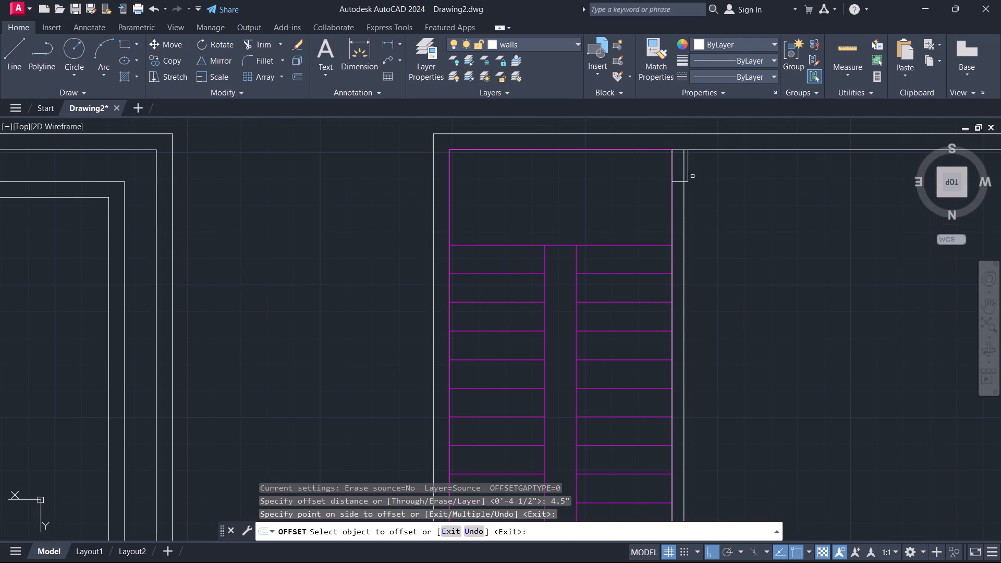
pyautogui.click(689, 177)
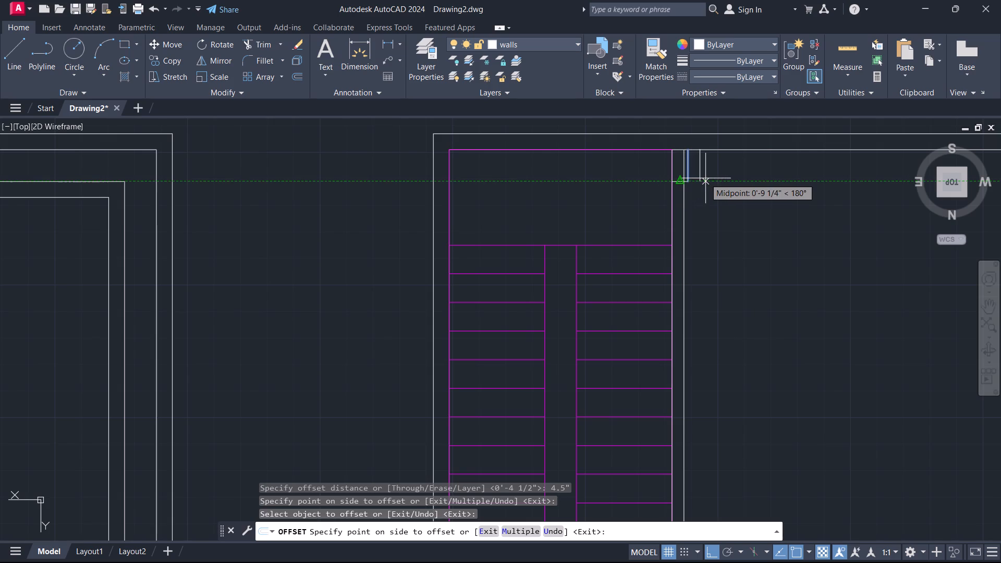
pyautogui.press('Escape')
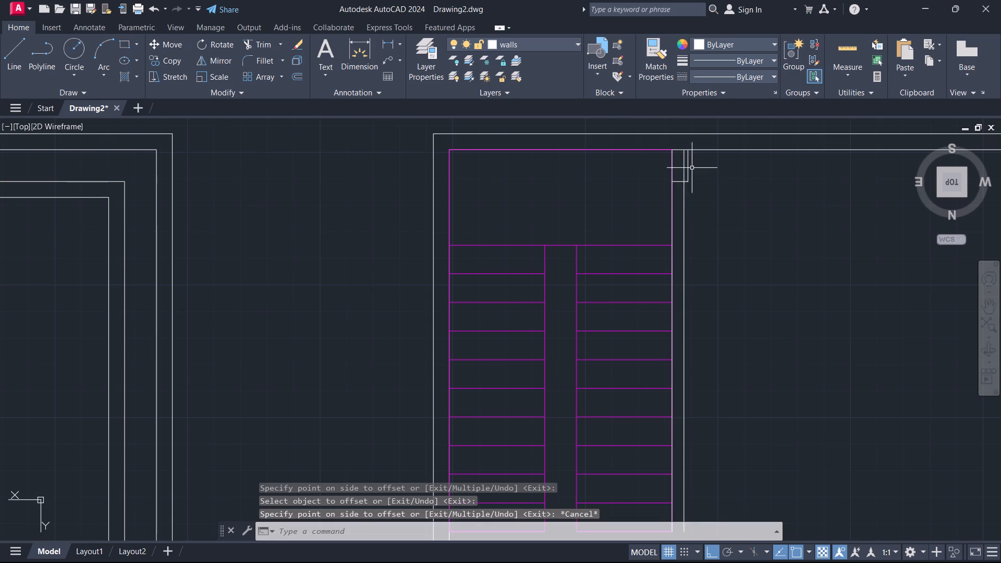
# Erase the two leftover stub lines at the upper end of the staircase wall.
pyautogui.scroll(3, 692, 167)
pyautogui.click(668, 188)
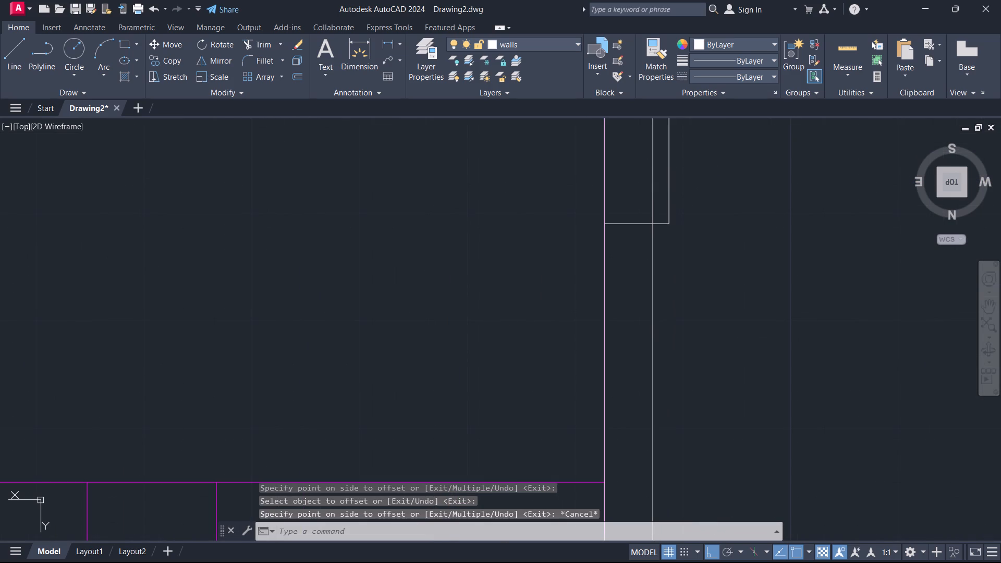
pyautogui.click(657, 223)
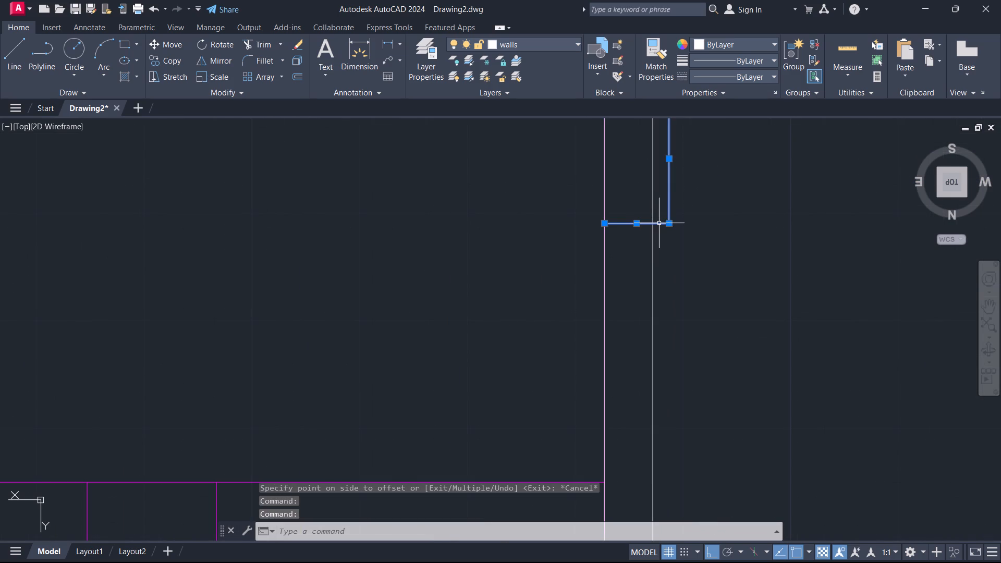
pyautogui.press('e')
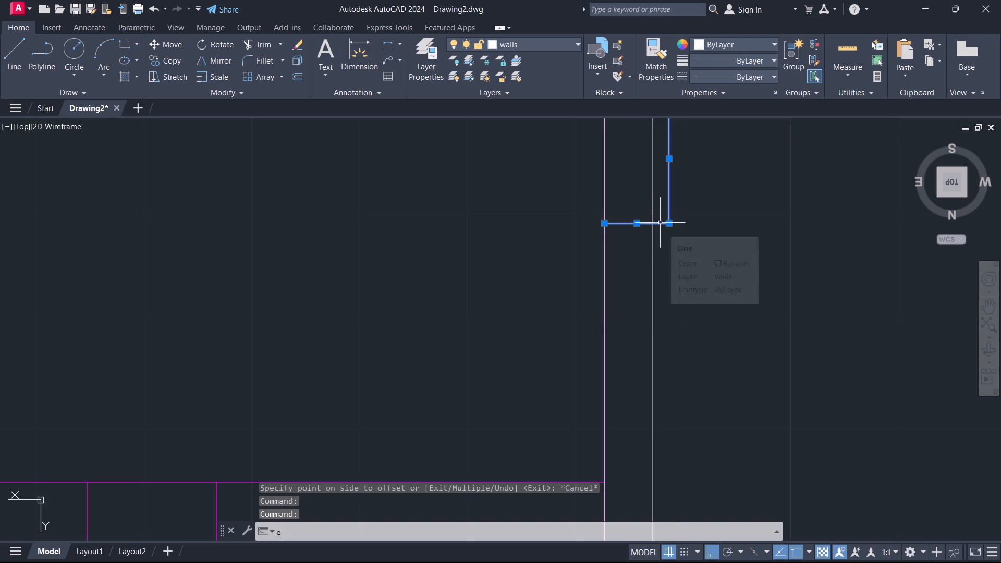
pyautogui.press('Return')
# Draw a line closing the lower end of the staircase wall between its two parallel lines.
pyautogui.scroll(-2, 680, 211)
pyautogui.scroll(-2, 721, 321)
pyautogui.moveTo(748, 353); pyautogui.dragTo(749, 353, button='middle')
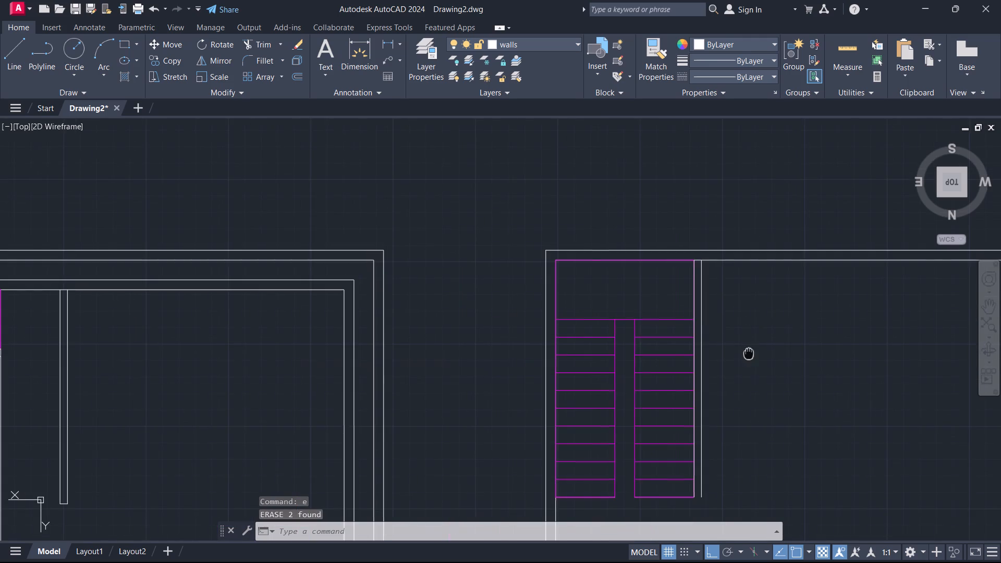
pyautogui.moveTo(749, 353); pyautogui.dragTo(714, 218, button='middle')
pyautogui.scroll(4, 686, 350)
pyautogui.press('l')
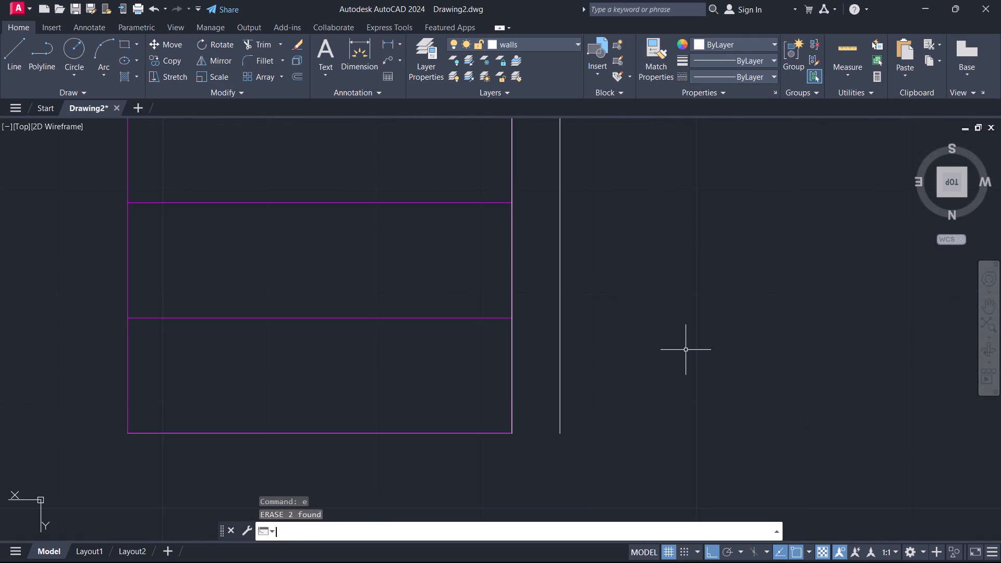
pyautogui.press('Return')
pyautogui.click(556, 434)
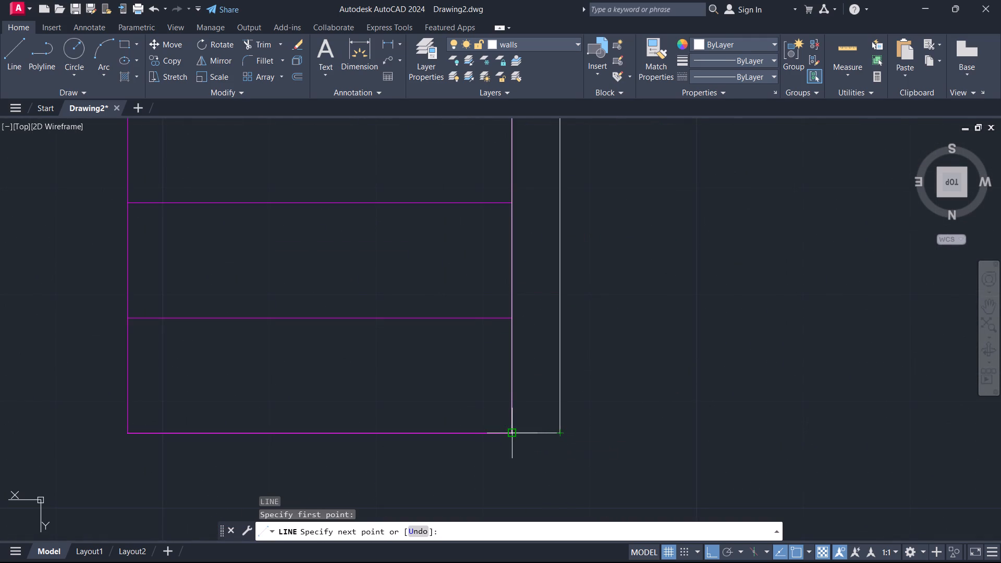
pyautogui.click(512, 432)
pyautogui.press('Escape')
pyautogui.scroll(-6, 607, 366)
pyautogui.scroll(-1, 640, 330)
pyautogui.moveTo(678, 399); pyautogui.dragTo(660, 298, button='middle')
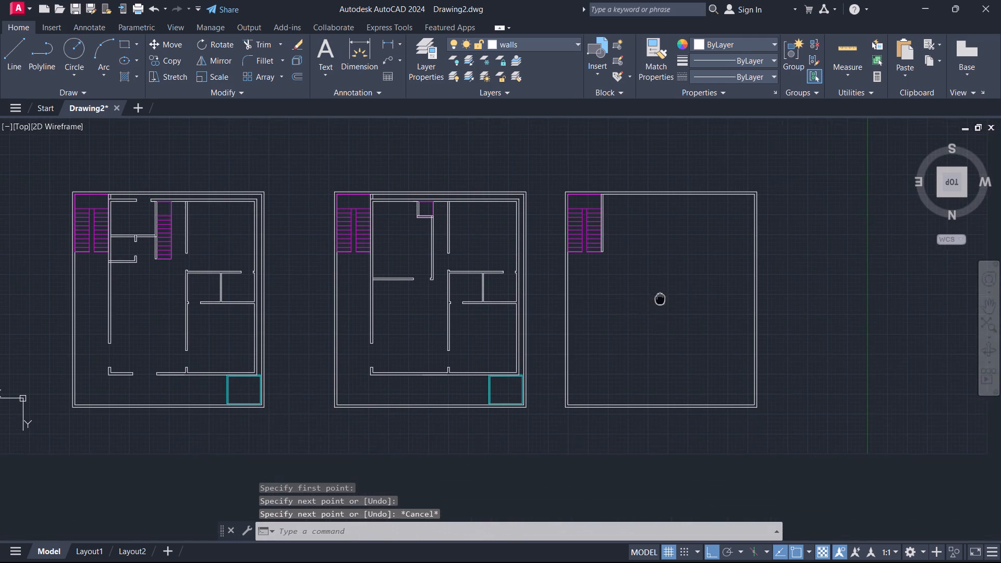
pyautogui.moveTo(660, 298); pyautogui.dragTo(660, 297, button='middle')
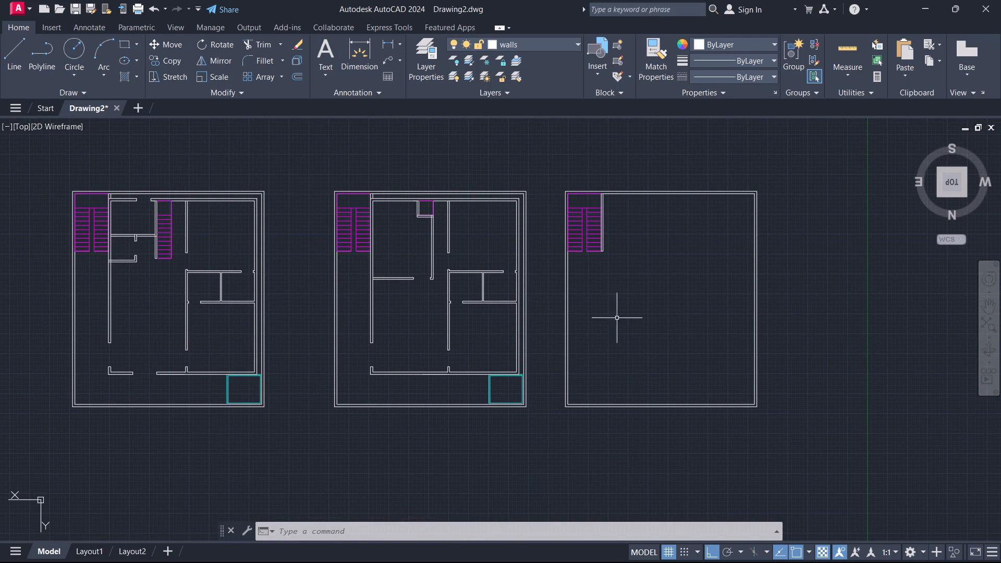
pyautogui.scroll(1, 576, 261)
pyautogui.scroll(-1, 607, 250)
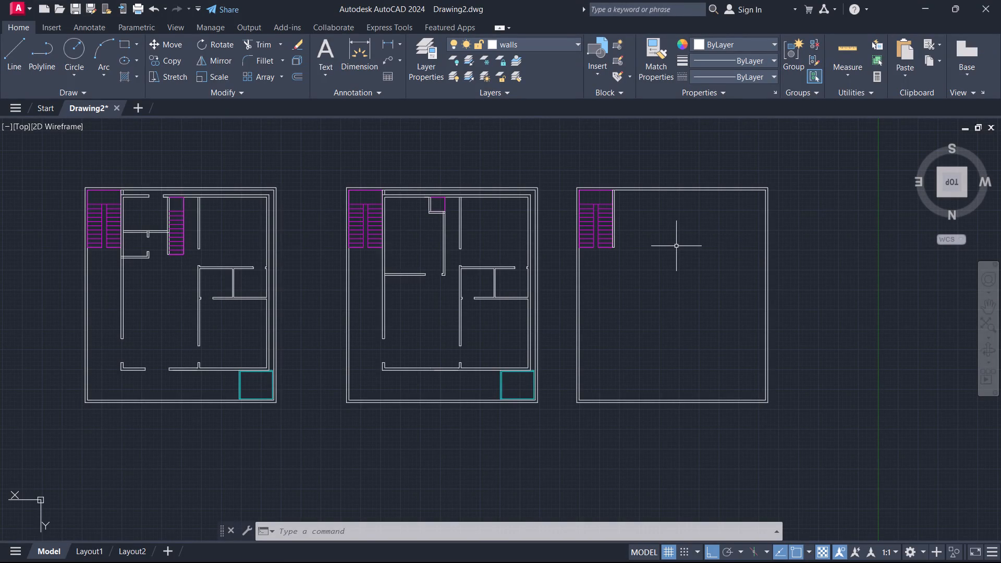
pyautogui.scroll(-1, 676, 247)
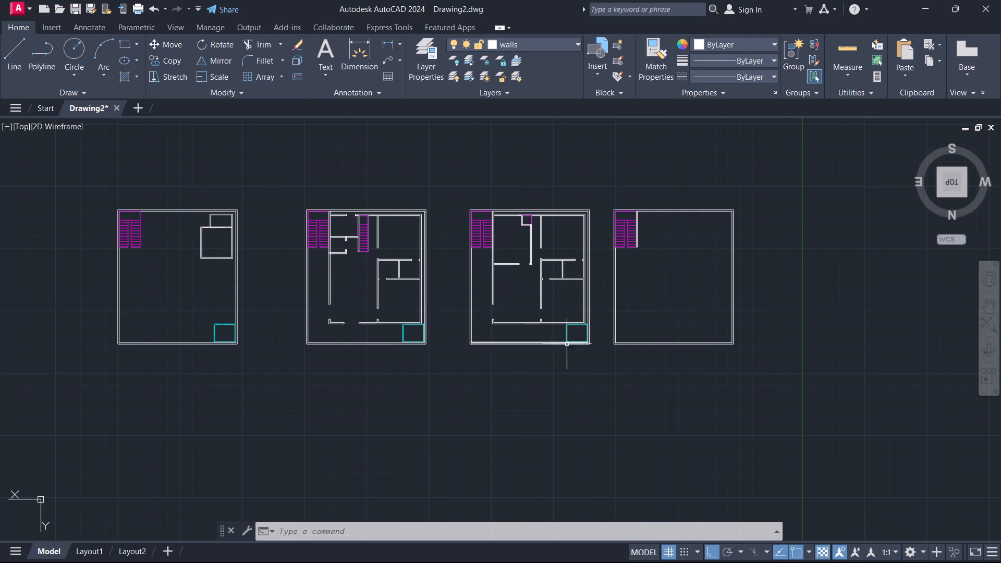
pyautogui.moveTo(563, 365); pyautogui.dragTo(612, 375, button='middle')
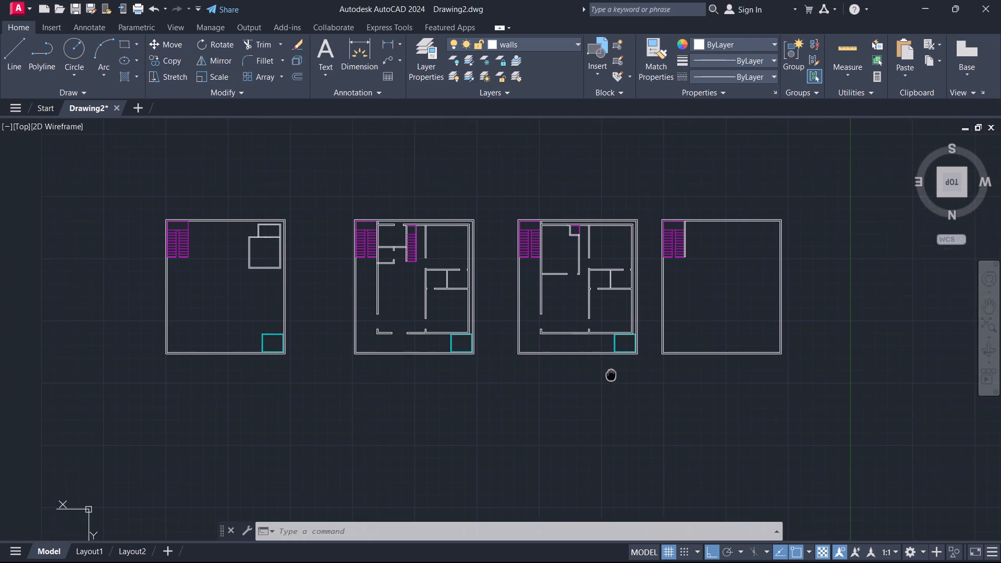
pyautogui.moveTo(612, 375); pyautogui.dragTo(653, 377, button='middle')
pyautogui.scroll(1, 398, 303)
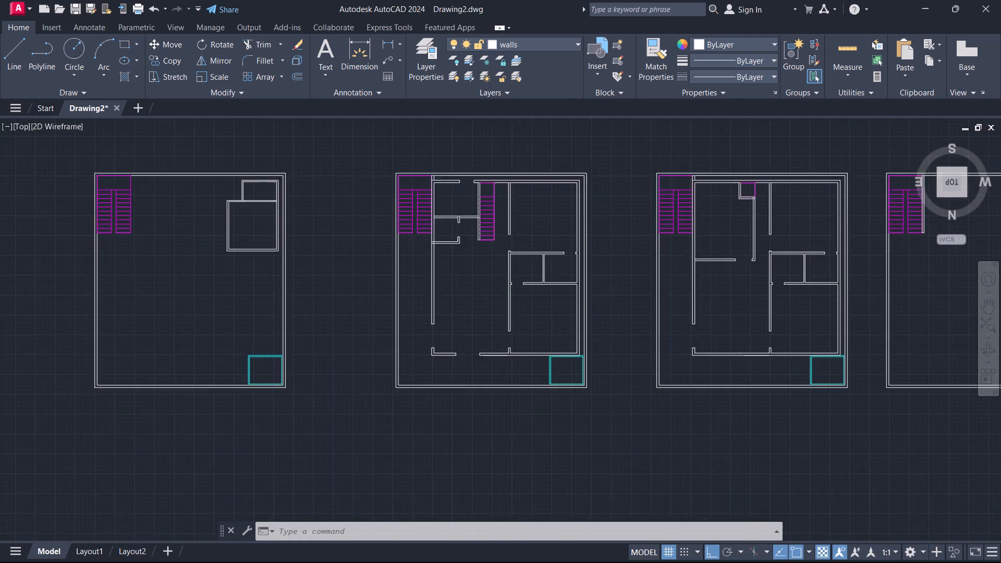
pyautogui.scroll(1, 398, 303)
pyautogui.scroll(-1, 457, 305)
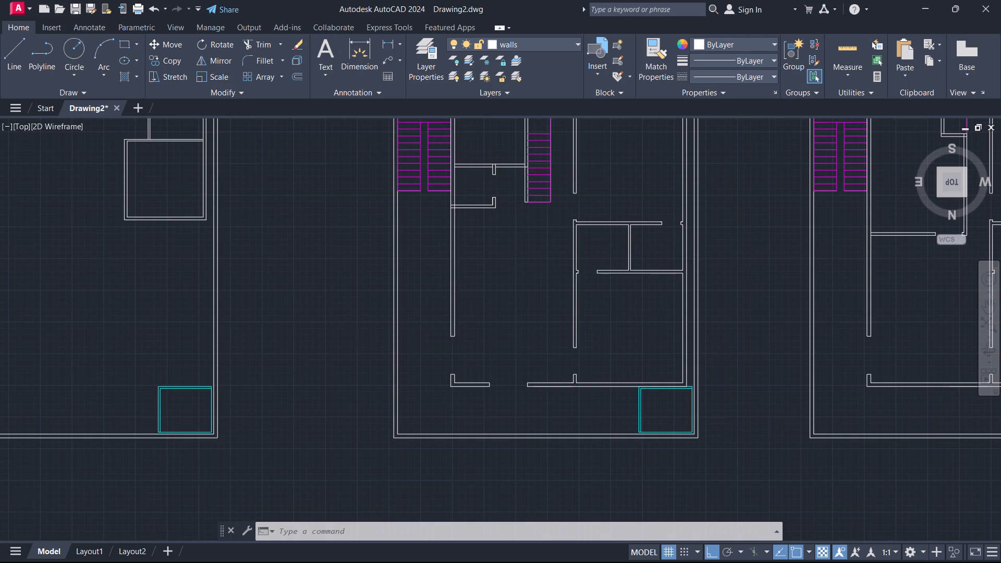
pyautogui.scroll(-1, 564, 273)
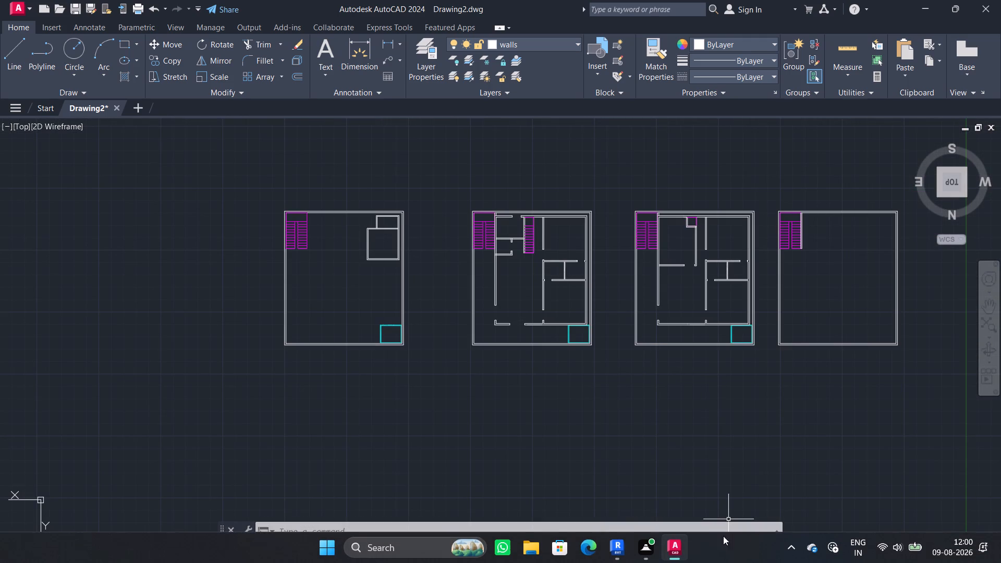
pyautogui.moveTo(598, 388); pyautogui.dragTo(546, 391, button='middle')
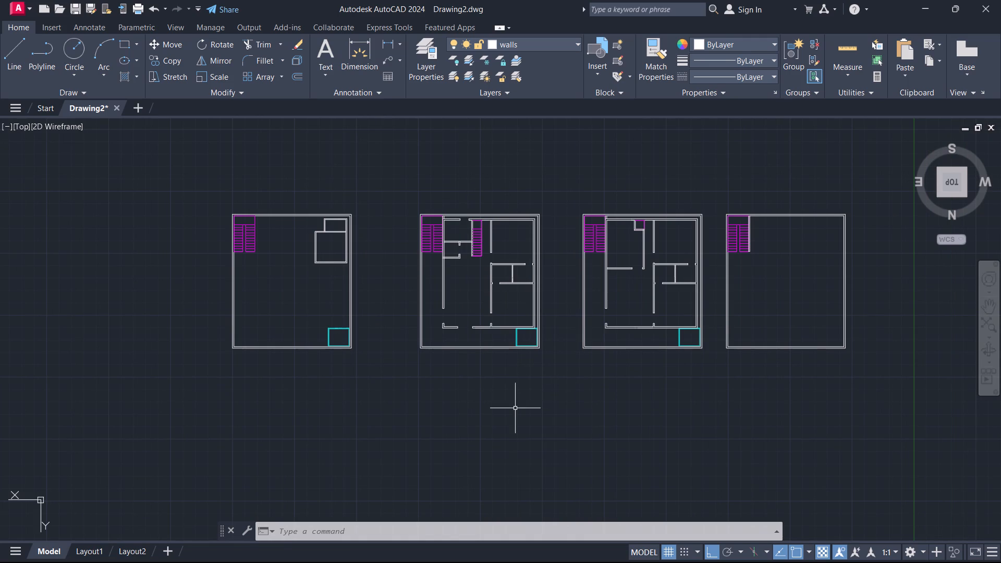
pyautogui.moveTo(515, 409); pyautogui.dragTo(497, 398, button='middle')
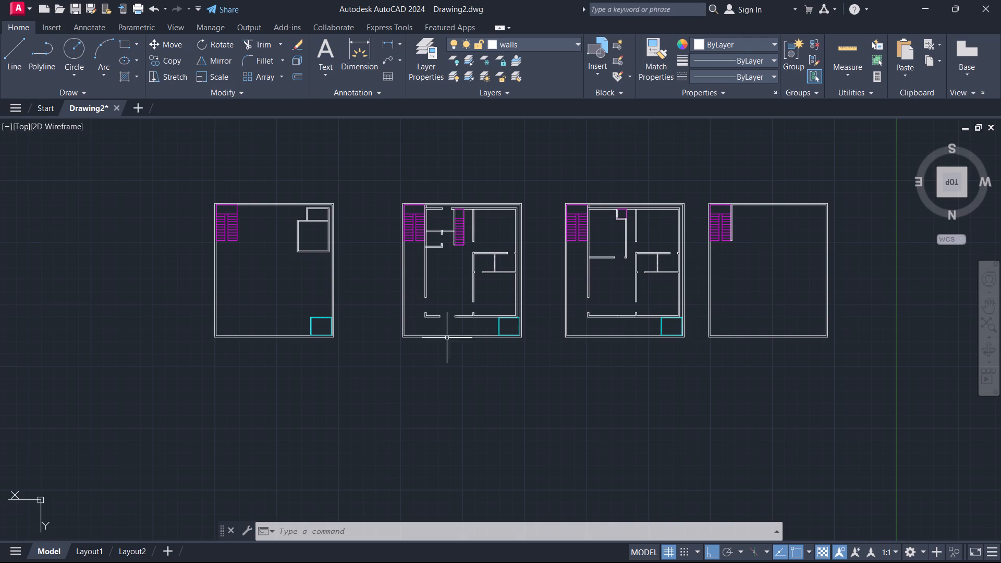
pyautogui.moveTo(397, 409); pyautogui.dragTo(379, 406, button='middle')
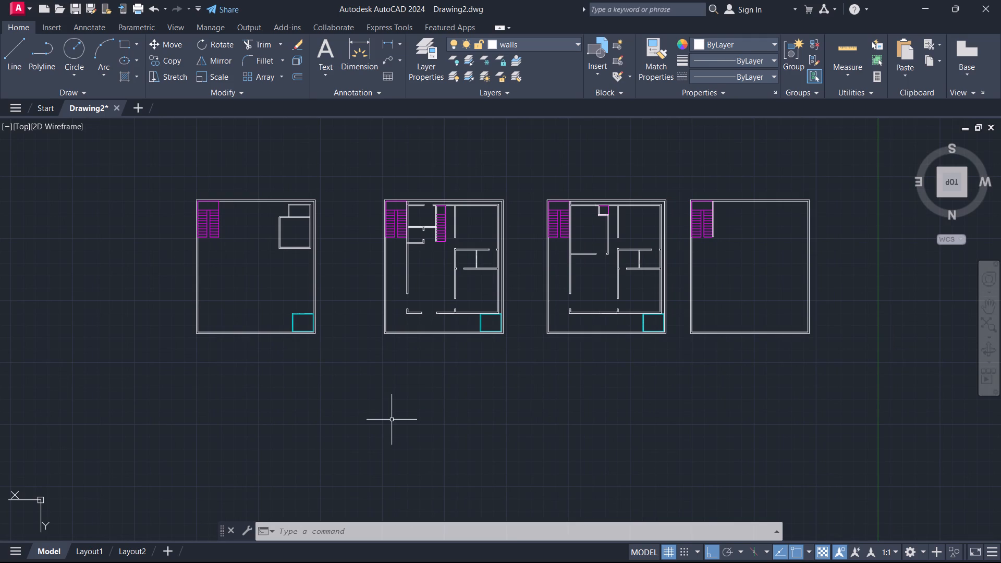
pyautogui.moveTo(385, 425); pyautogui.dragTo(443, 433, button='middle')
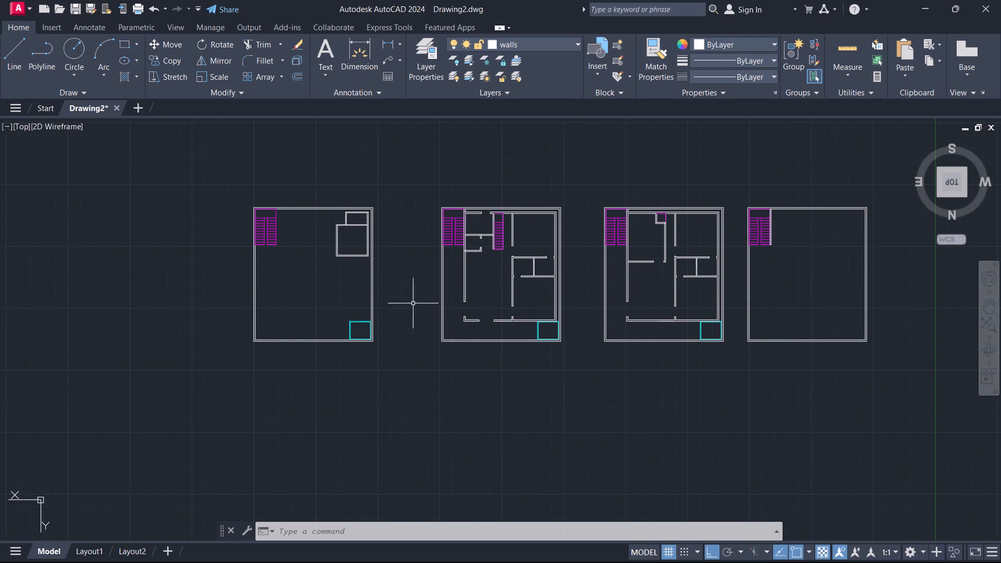
# Create a layer named doors with the colour blue and make it the current layer.
pyautogui.doubleClick(432, 60)
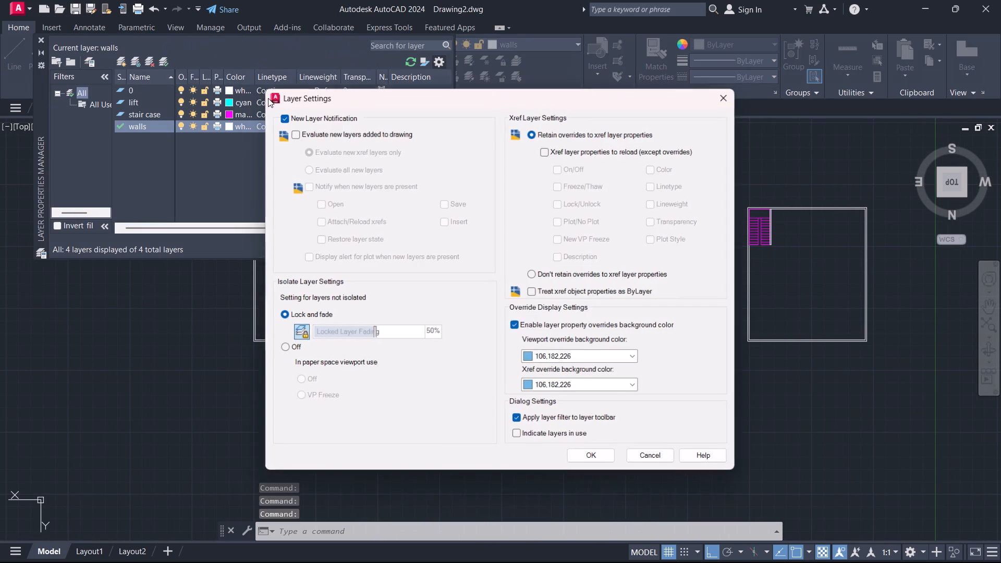
pyautogui.click(729, 97)
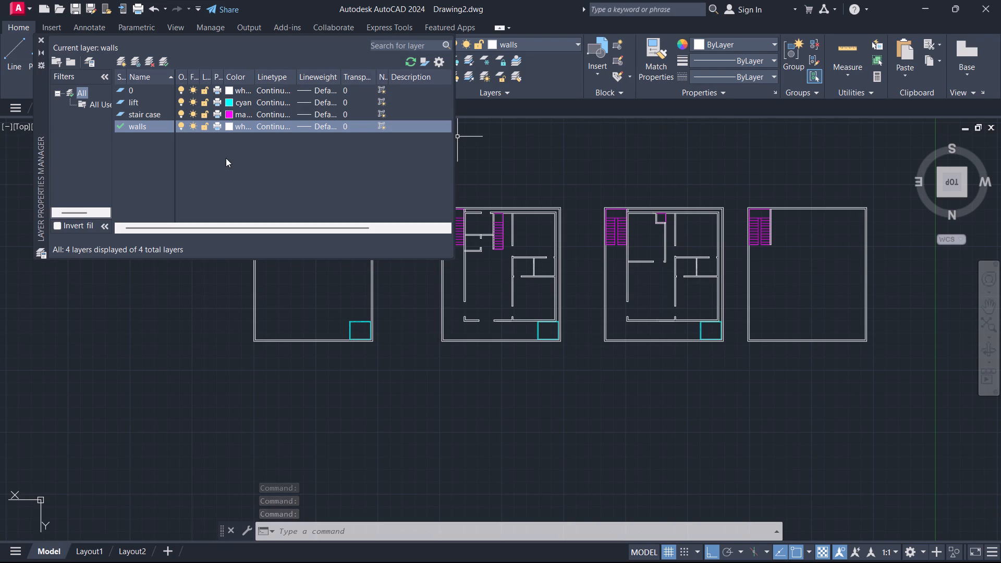
pyautogui.click(119, 59)
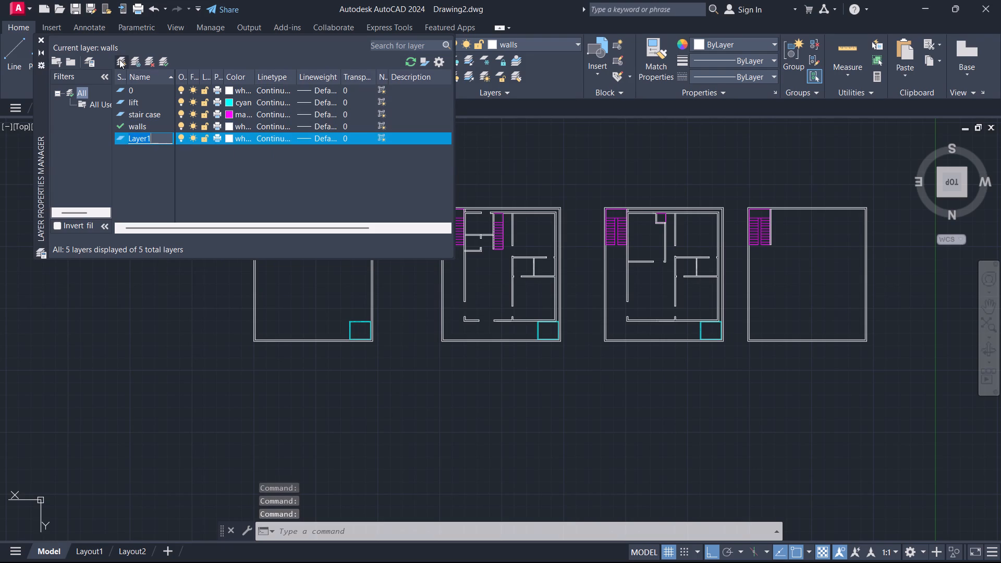
pyautogui.press('BackSpace')
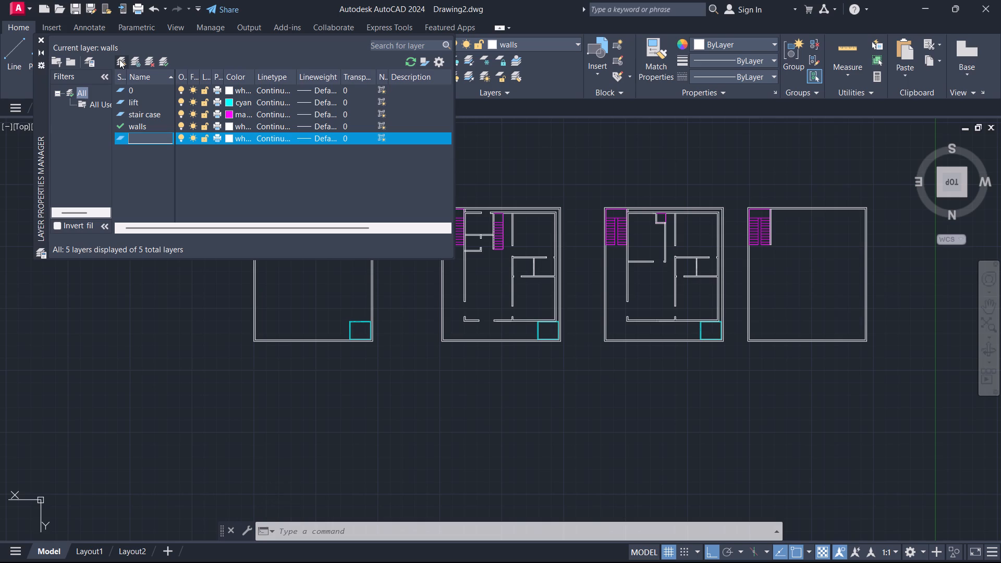
pyautogui.press('d')
pyautogui.write('oo')
pyautogui.write('rs')
pyautogui.click(224, 139)
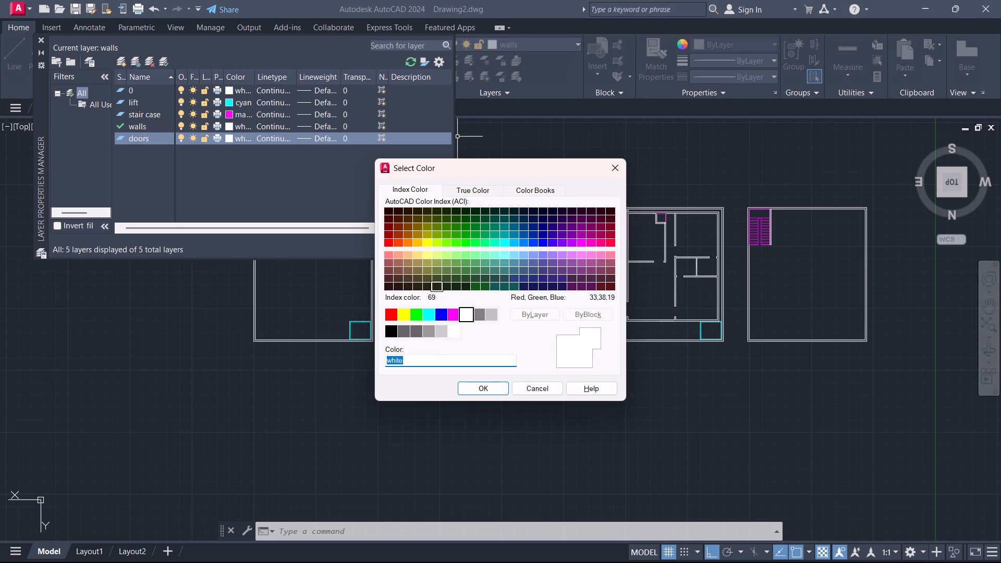
pyautogui.click(444, 317)
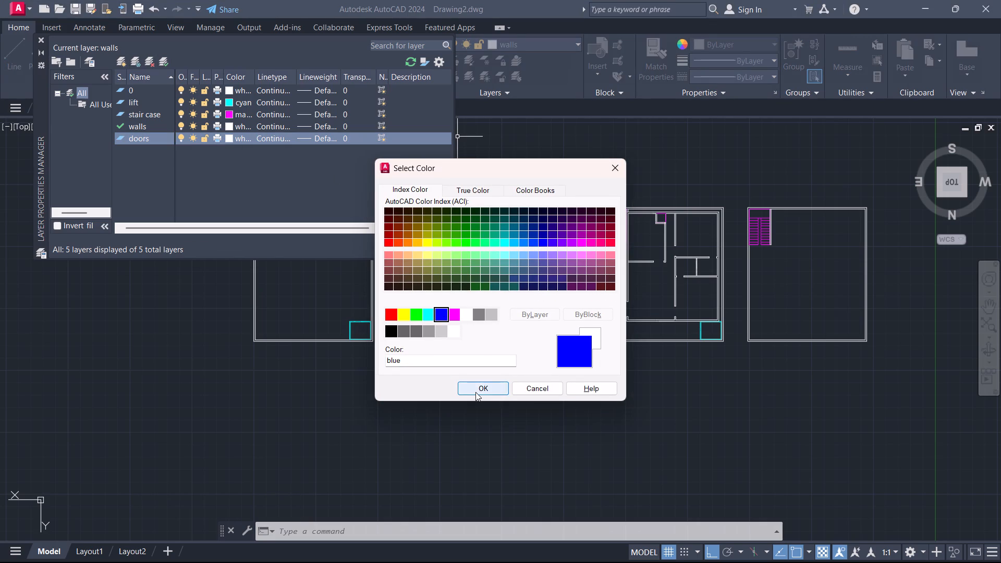
pyautogui.click(475, 392)
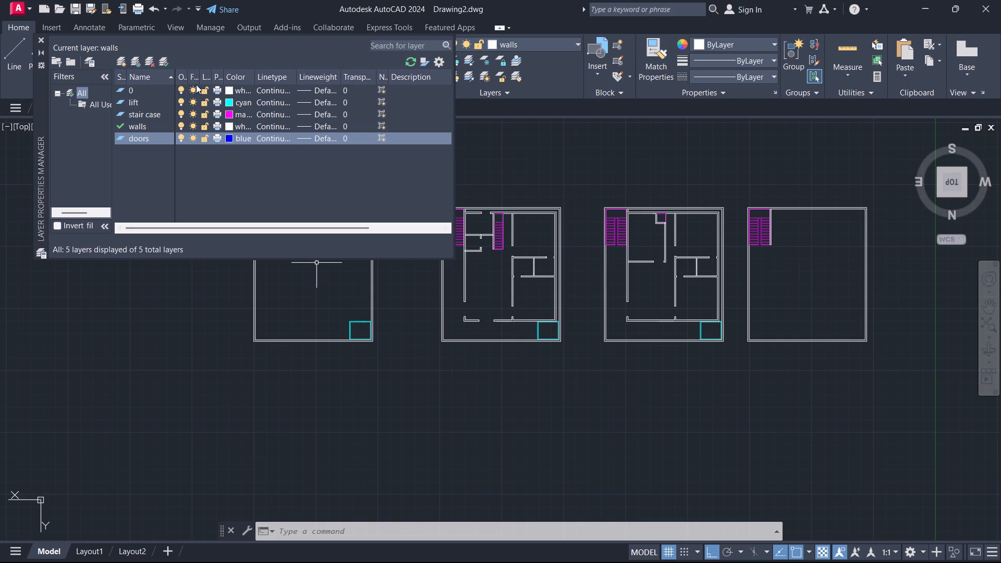
pyautogui.click(164, 63)
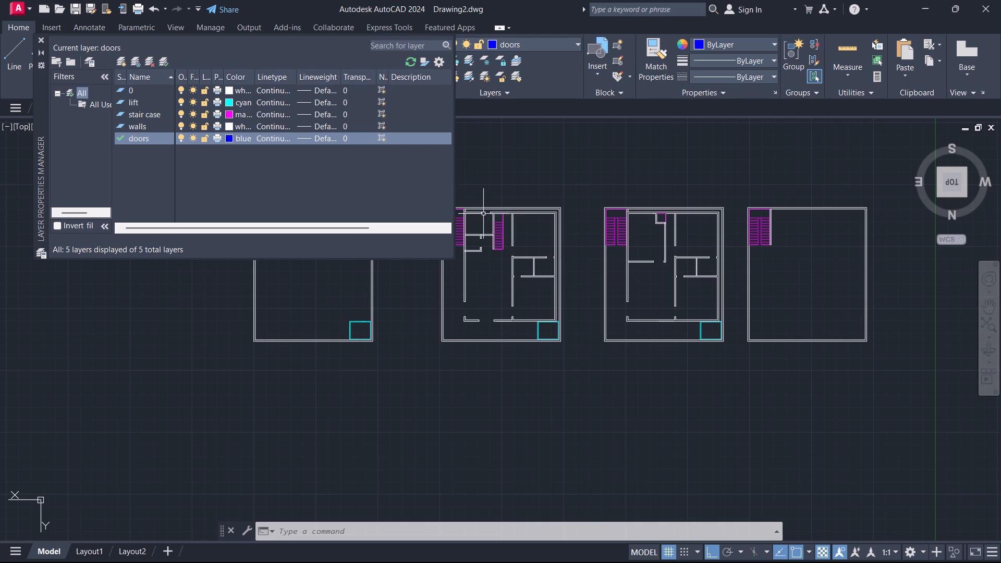
pyautogui.click(164, 60)
pyautogui.click(41, 39)
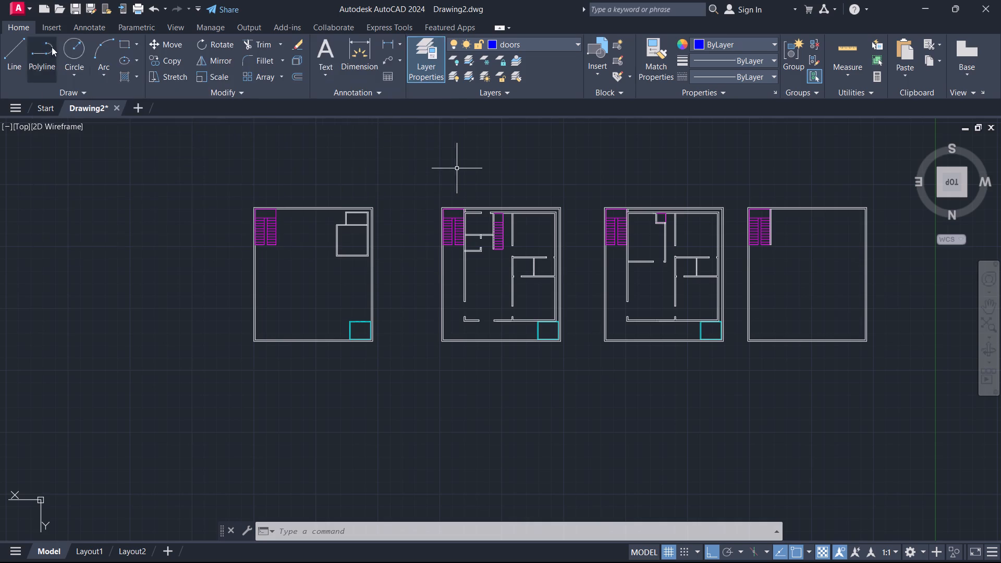
# Insert the recently used dynamic door block in the empty space below and between the first two floor plans.
pyautogui.press('i')
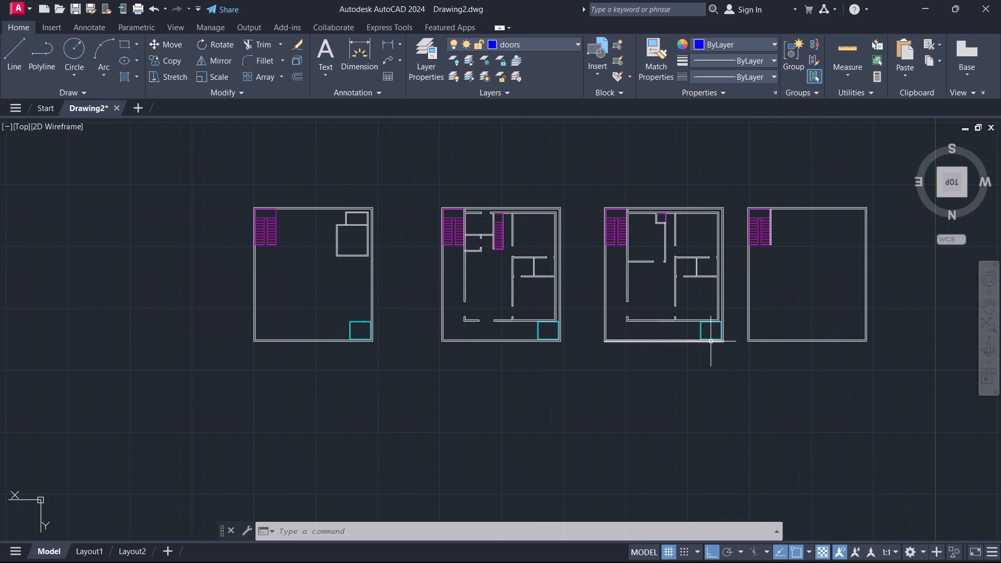
pyautogui.press('Return')
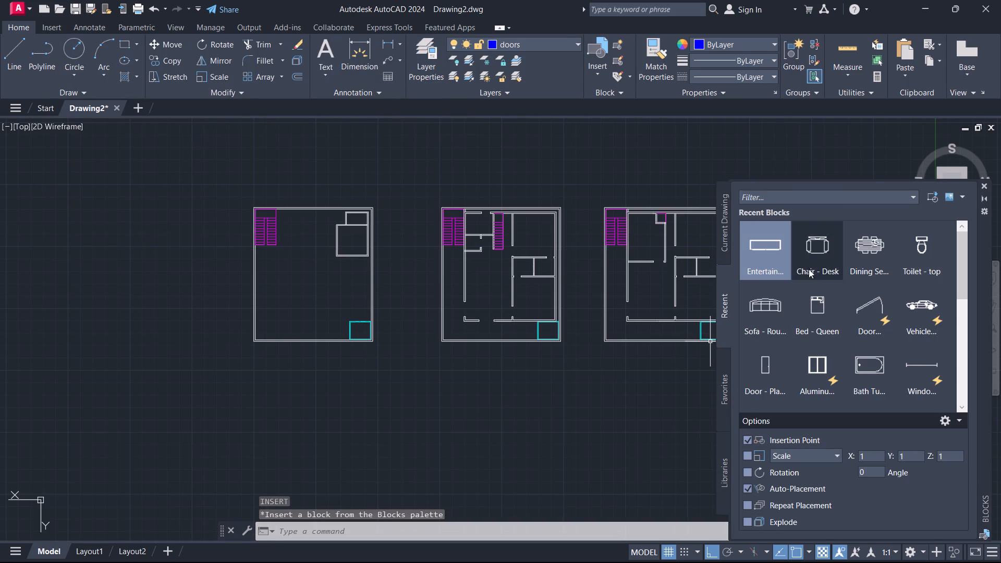
pyautogui.click(870, 305)
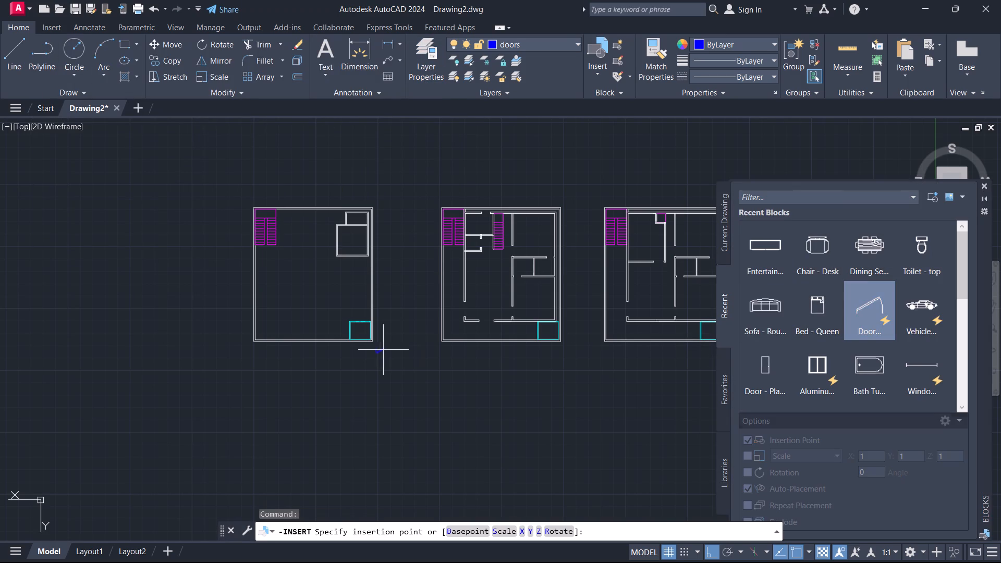
pyautogui.click(398, 374)
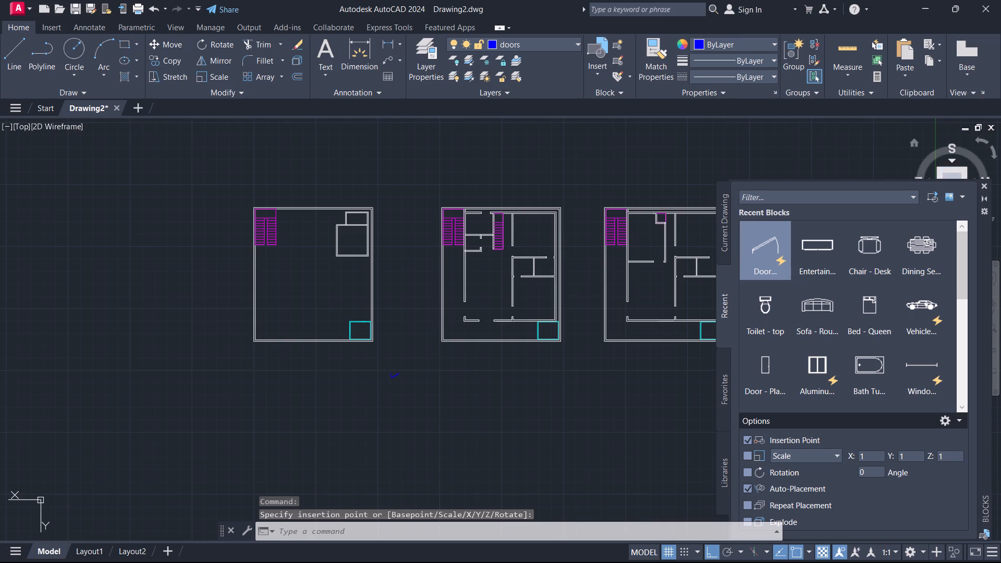
pyautogui.click(986, 187)
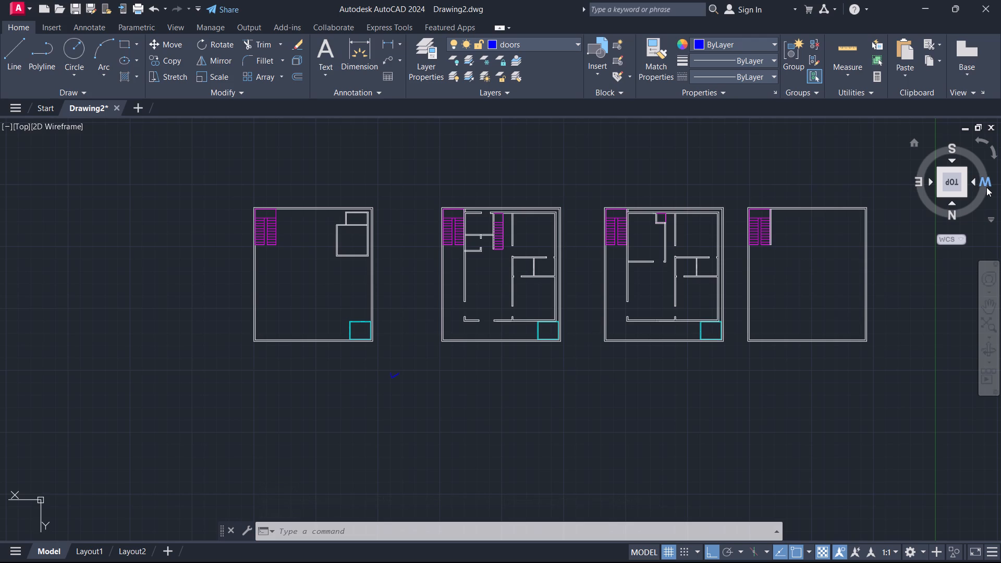
# Set the inserted door block's opening angle to Open 90º.
pyautogui.scroll(1, 384, 377)
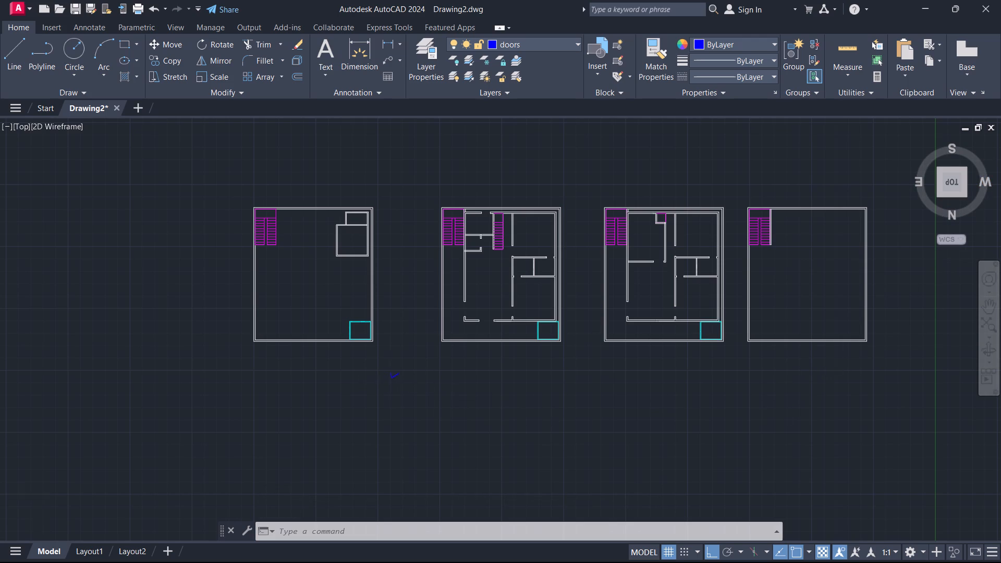
pyautogui.scroll(2, 385, 375)
pyautogui.click(417, 378)
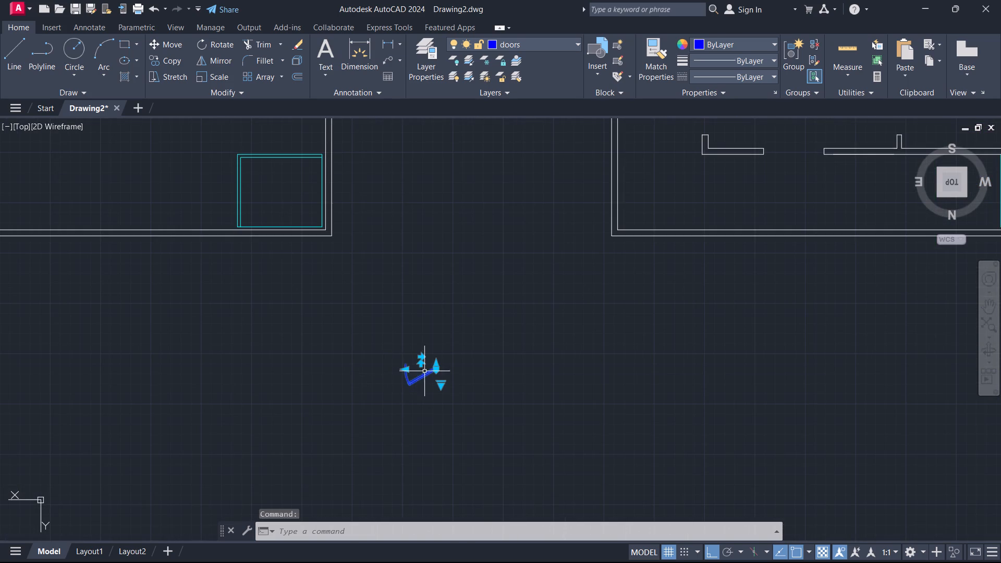
pyautogui.click(441, 382)
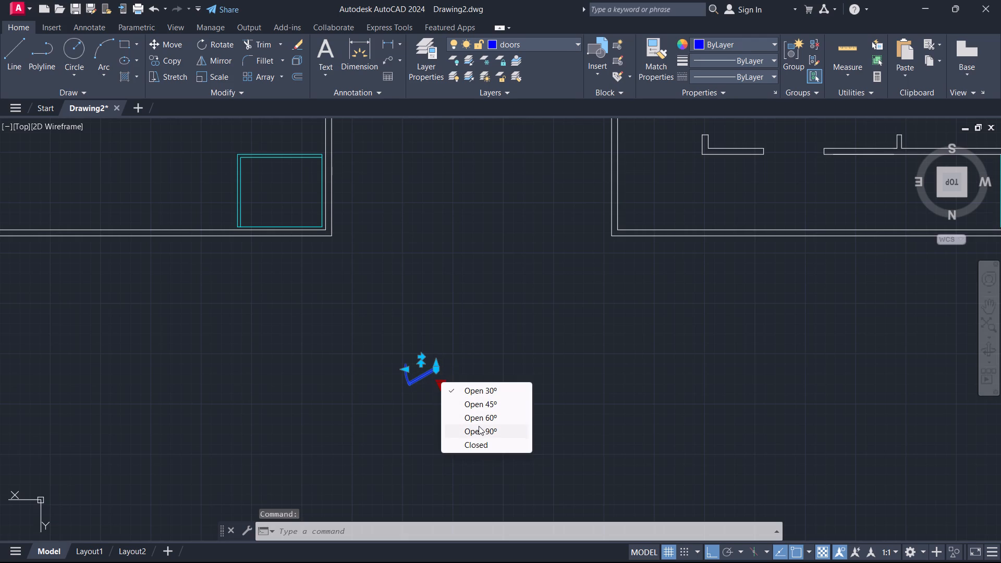
pyautogui.click(479, 426)
pyautogui.click(496, 396)
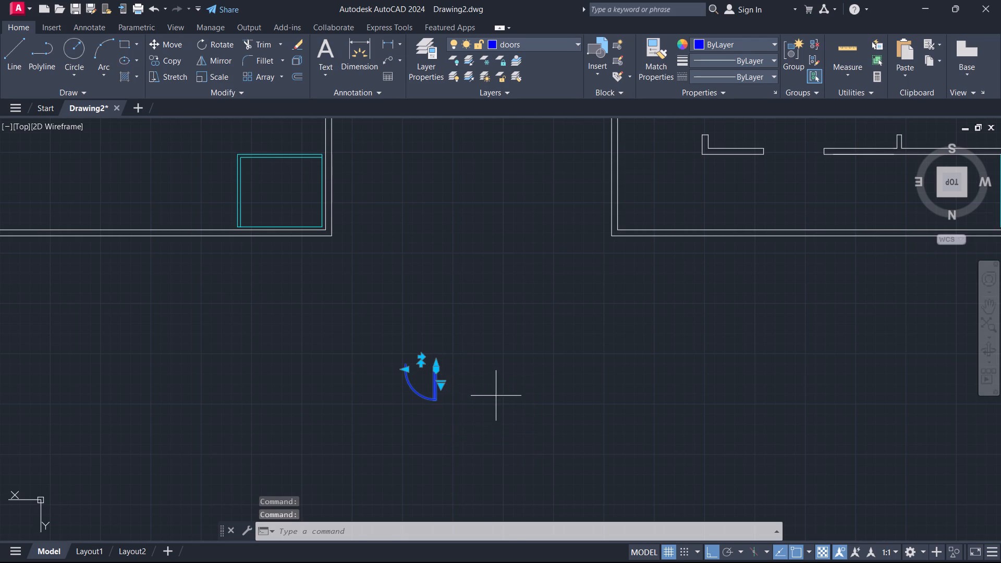
pyautogui.click(462, 369)
pyautogui.press('Escape')
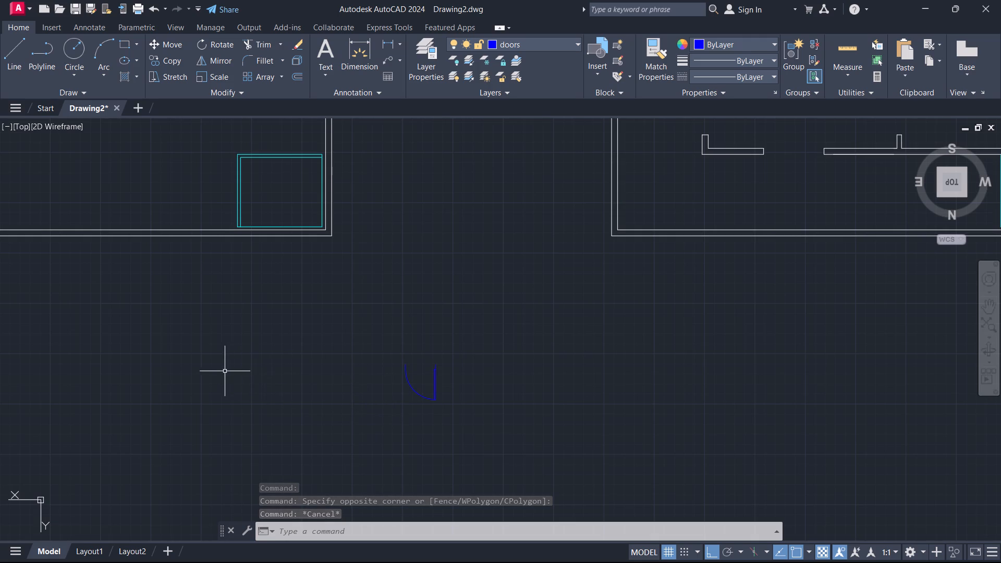
# Copy the door block twice in a straight row beneath the second plan, about 9'-6" and 21'-7" from the original.
pyautogui.click(314, 333)
pyautogui.click(489, 415)
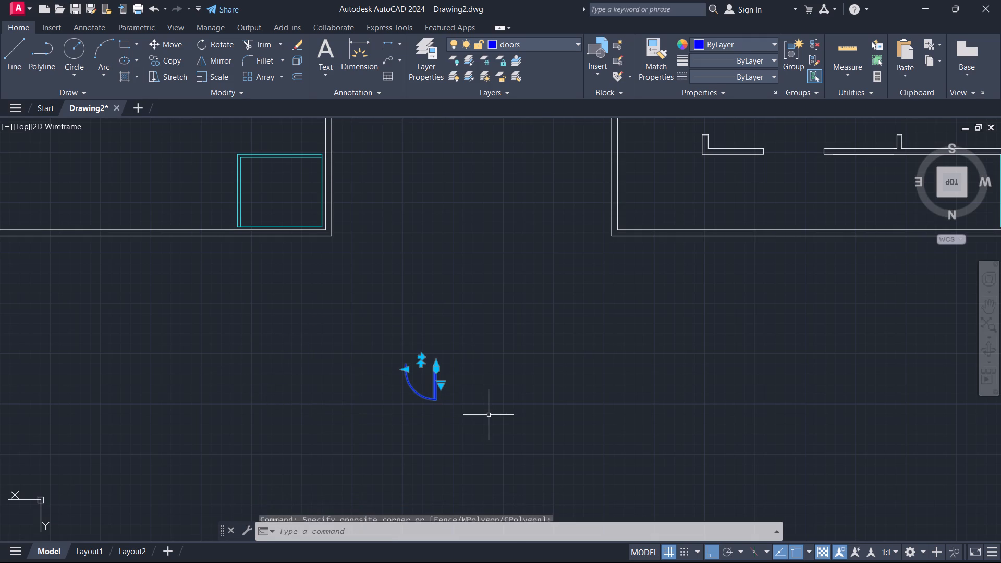
pyautogui.press('c')
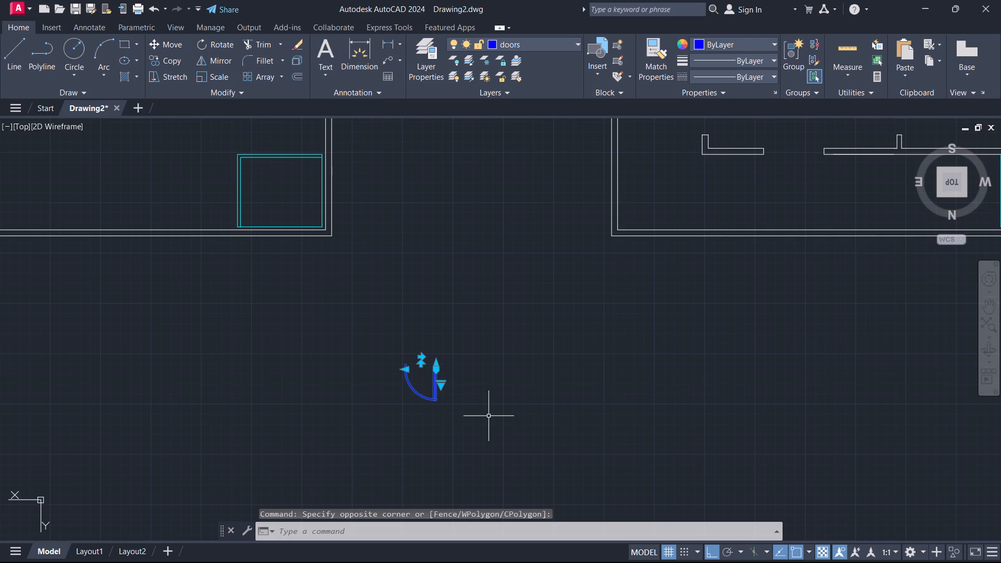
pyautogui.press('o')
pyautogui.press('Return')
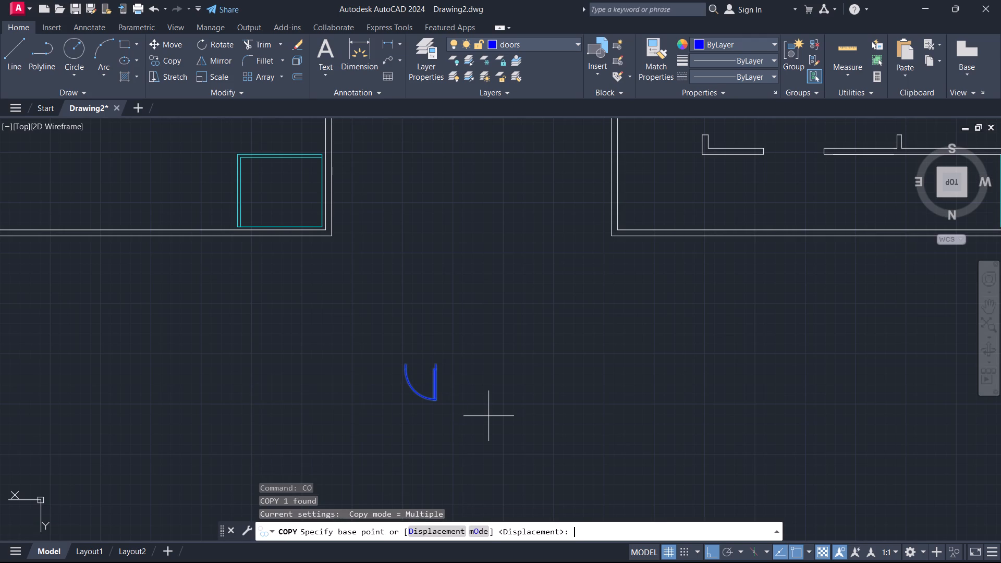
pyautogui.click(431, 362)
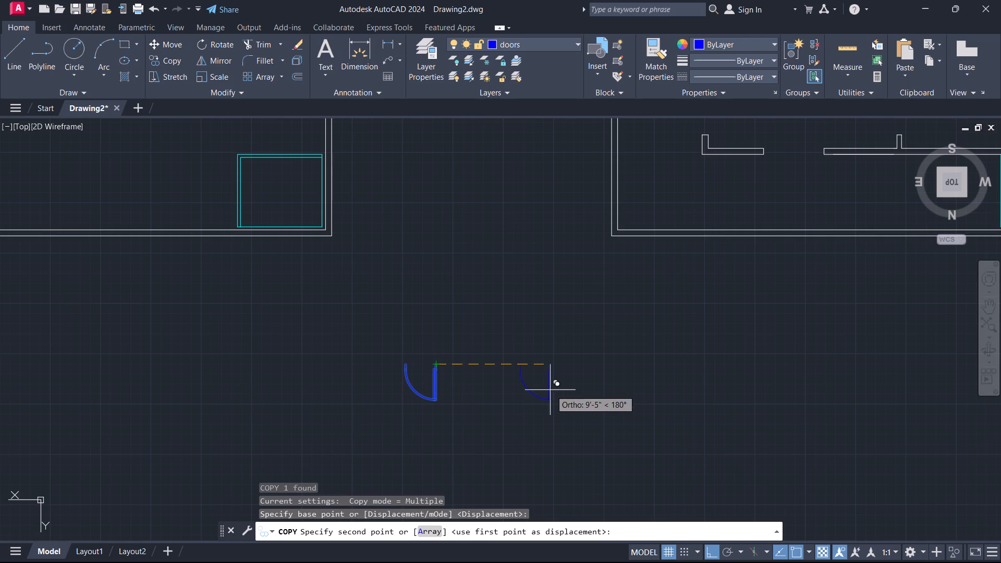
pyautogui.click(553, 390)
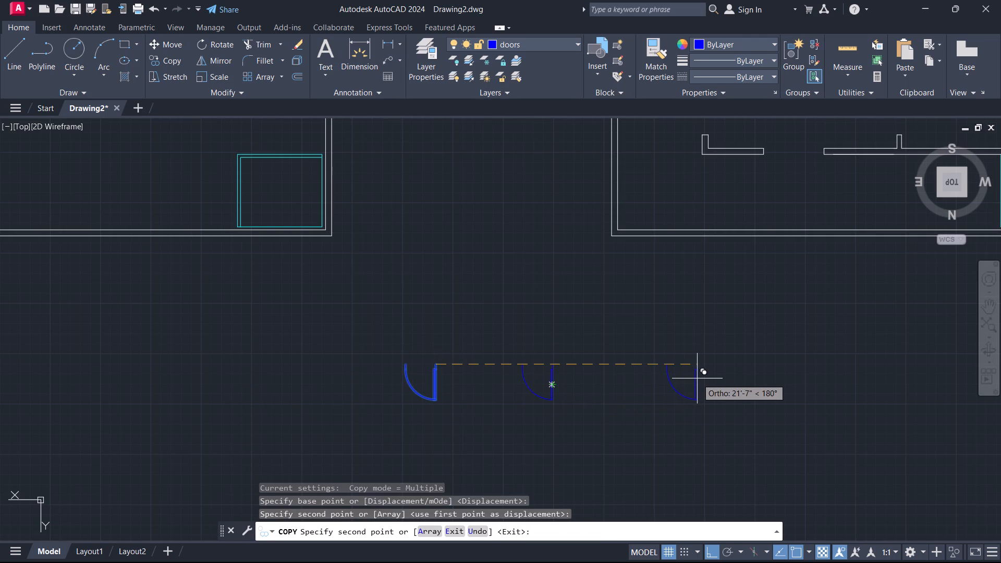
pyautogui.click(697, 378)
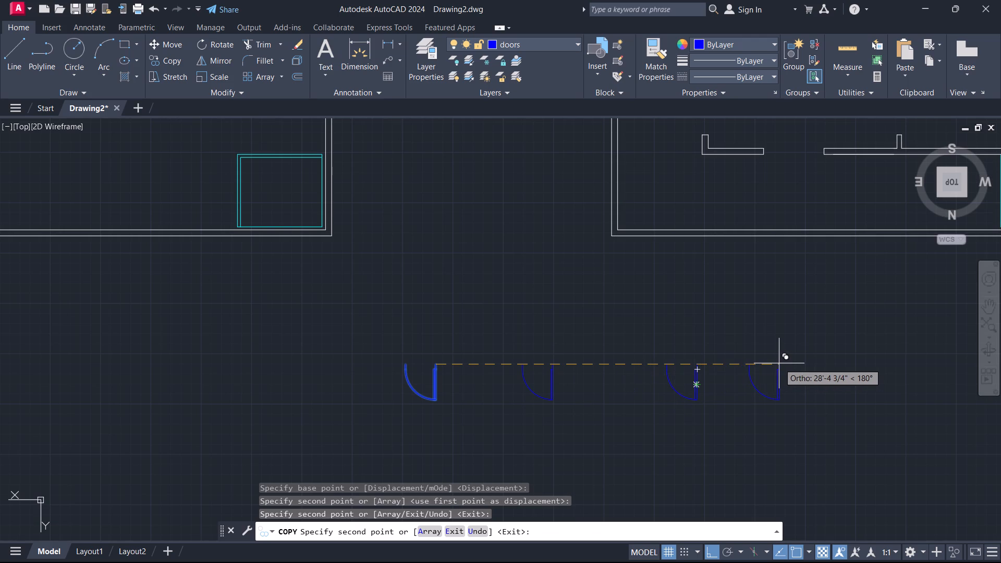
pyautogui.press('Escape')
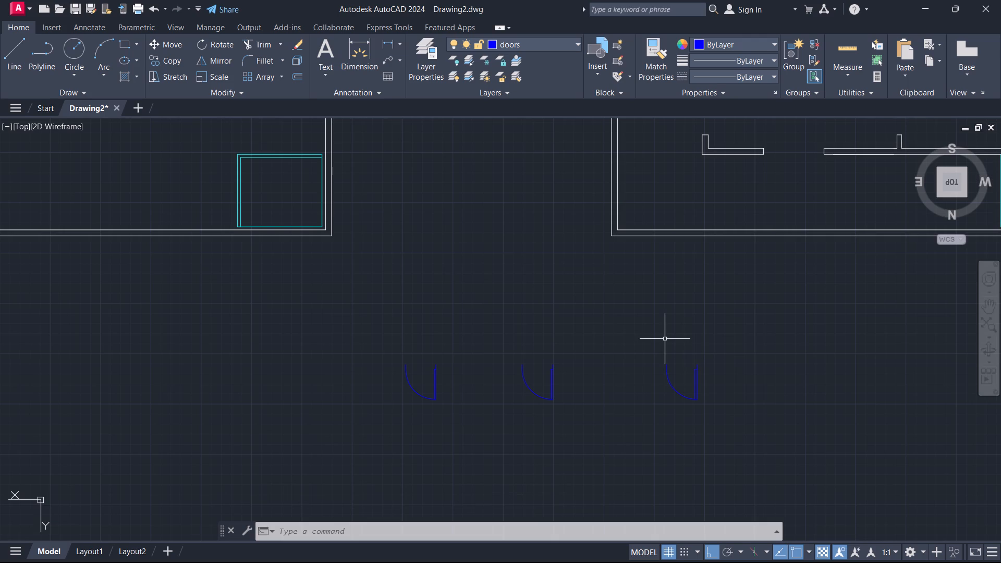
# Scale the first door block in the row by reference, setting its opening width to 3'6".
pyautogui.scroll(1, 422, 369)
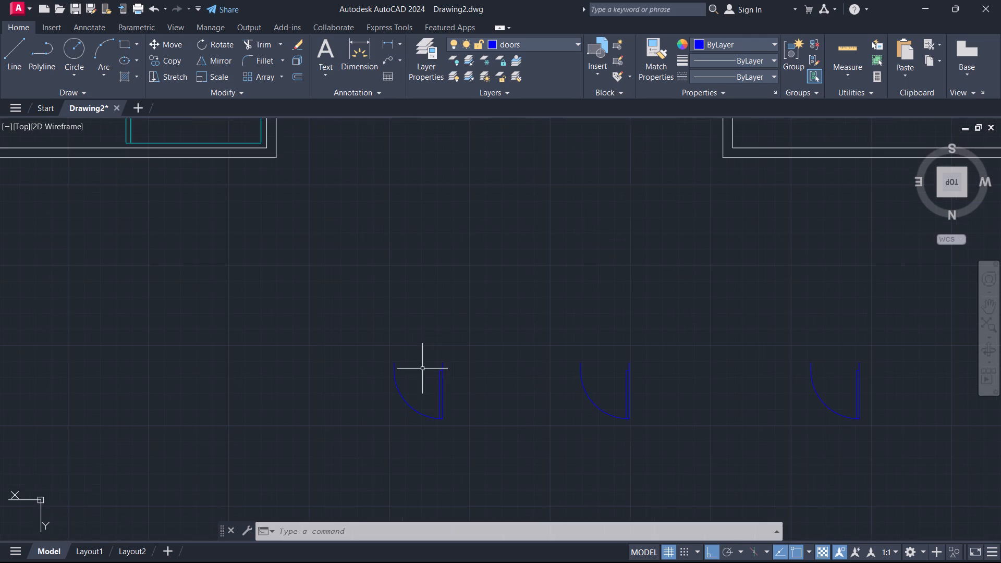
pyautogui.click(373, 350)
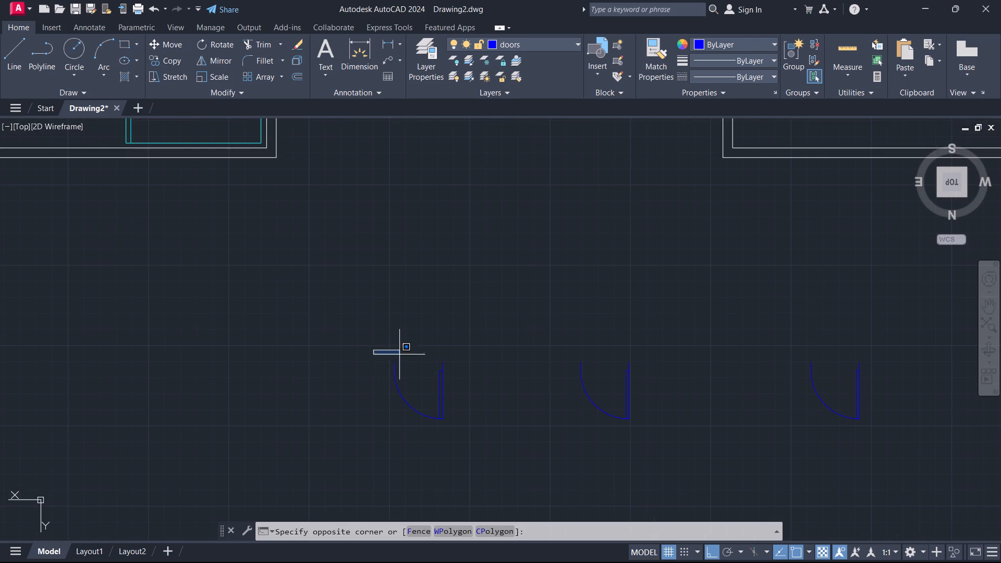
pyautogui.click(496, 435)
pyautogui.write('sc')
pyautogui.press('Return')
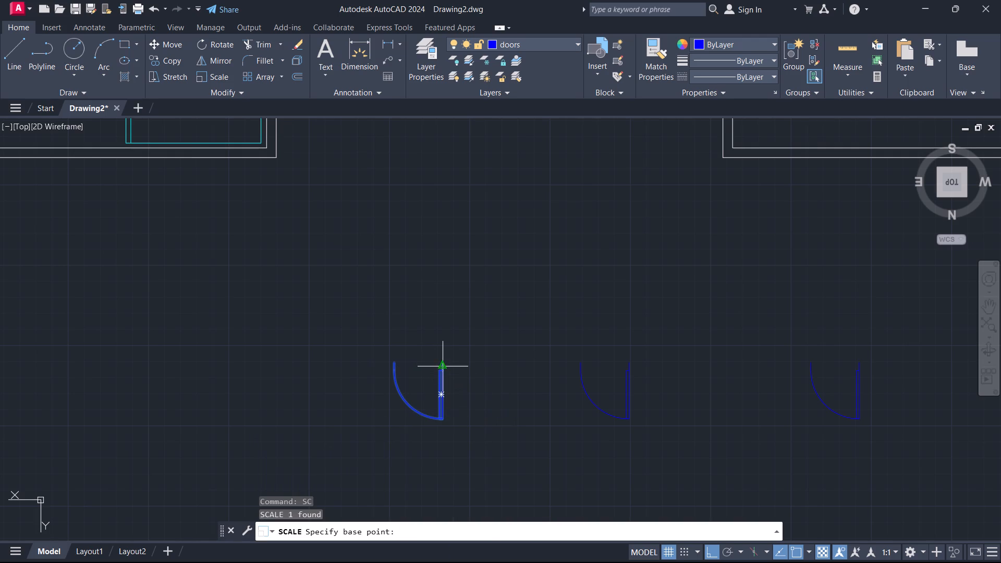
pyautogui.click(440, 361)
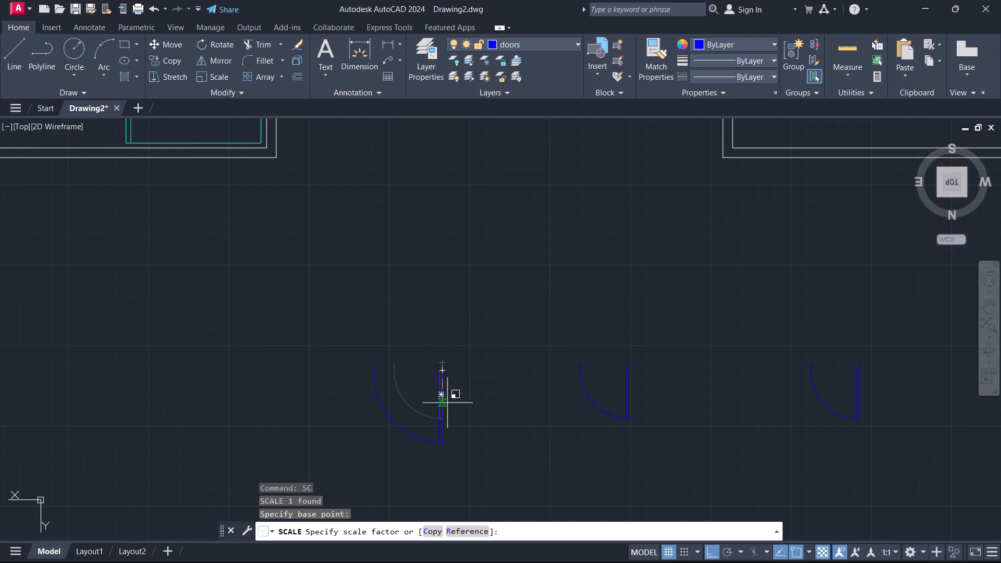
pyautogui.click(467, 531)
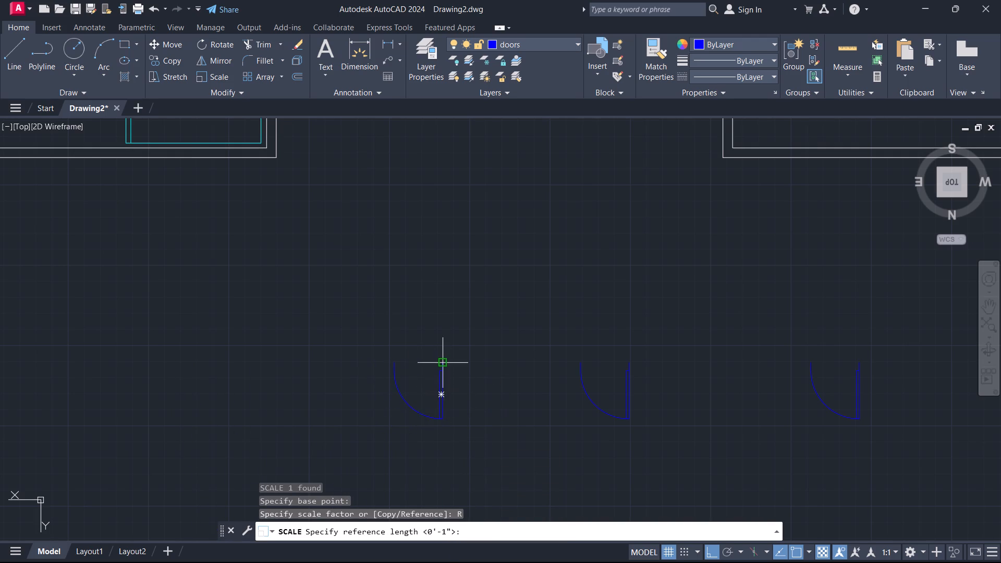
pyautogui.click(444, 360)
pyautogui.click(394, 360)
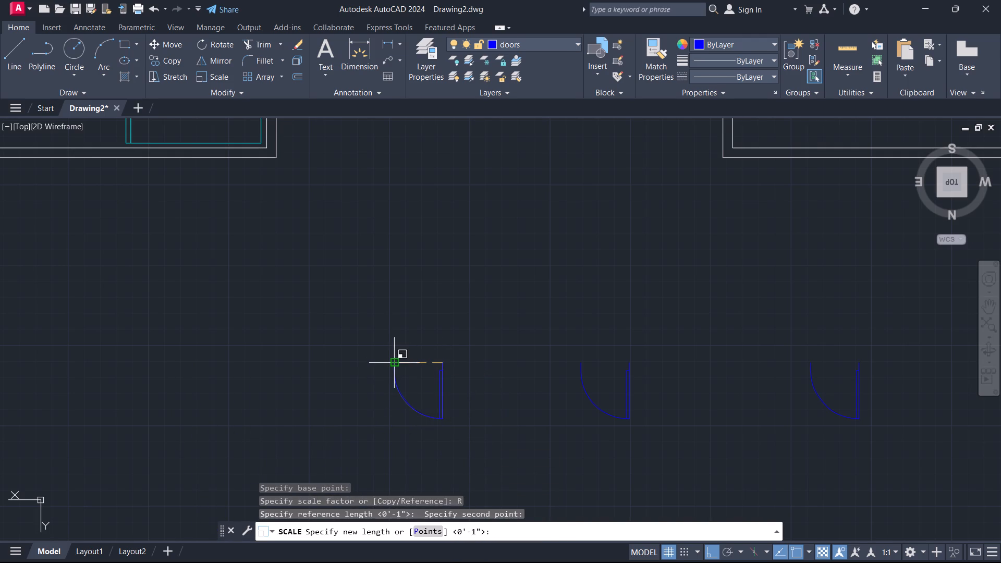
pyautogui.write("3'6")
pyautogui.hotkey('shift', '"')
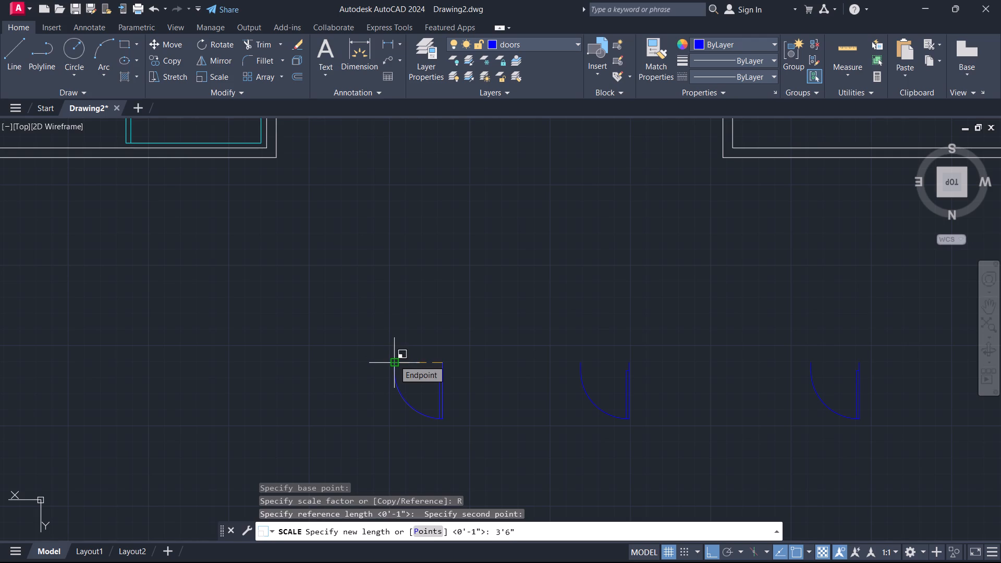
pyautogui.press('Return')
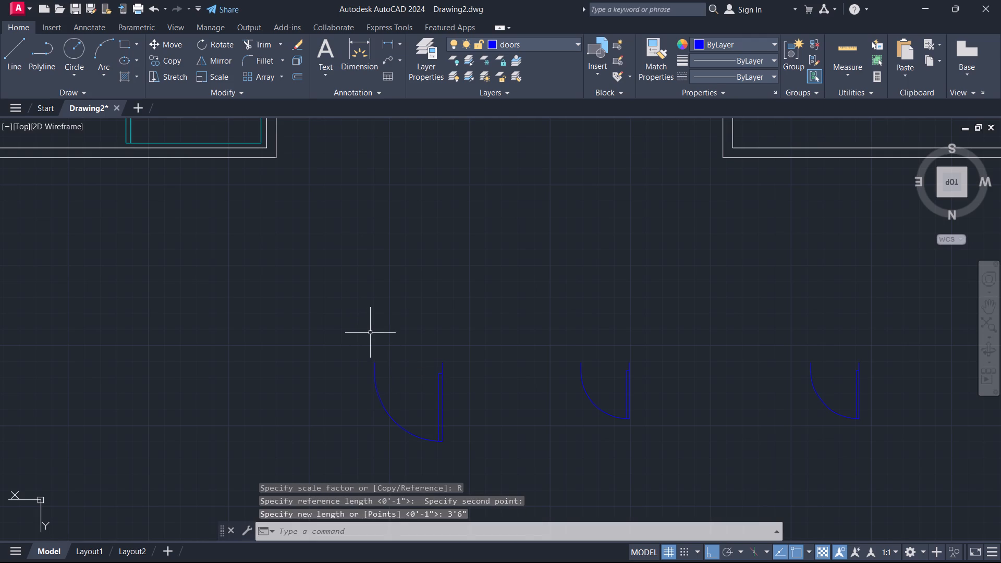
# Copy the enlarged door block with Ortho off into the second plan, beside the wall openings of its lower-right and upper-right rooms.
pyautogui.click(441, 365)
pyautogui.write('co')
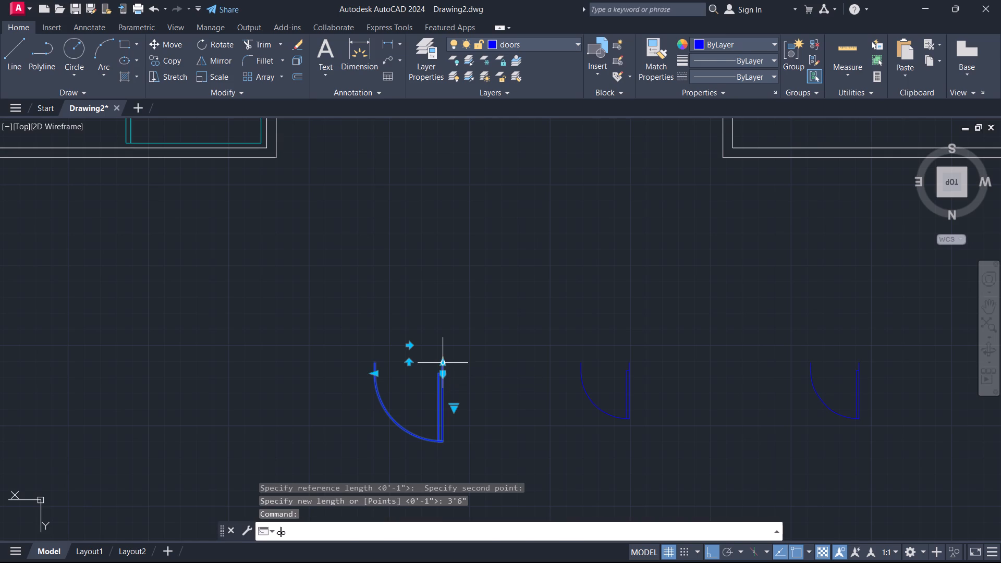
pyautogui.press('Return')
pyautogui.click(440, 357)
pyautogui.scroll(-1, 514, 281)
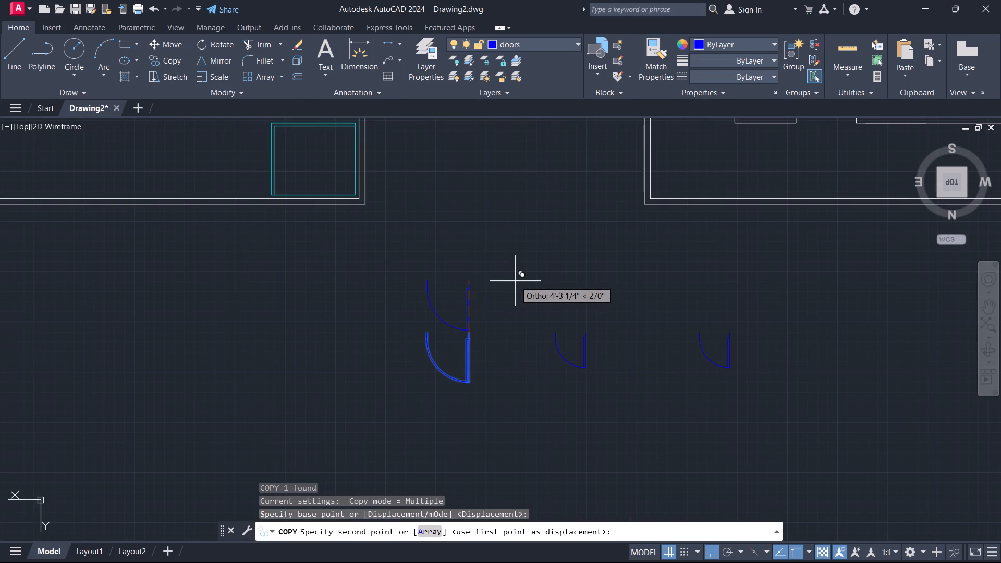
pyautogui.press('F8')
pyautogui.scroll(-4, 515, 281)
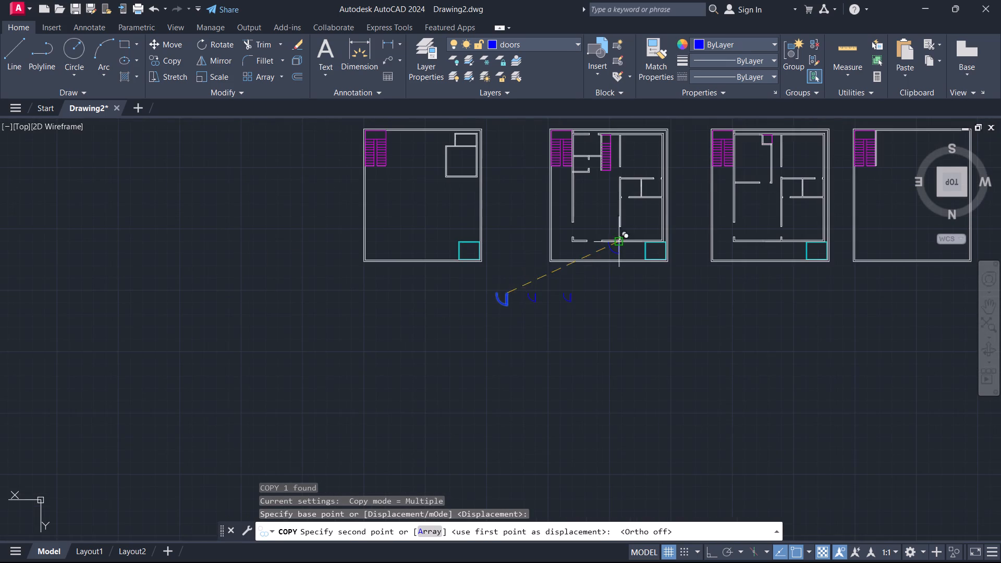
pyautogui.scroll(2, 615, 231)
pyautogui.scroll(2, 663, 224)
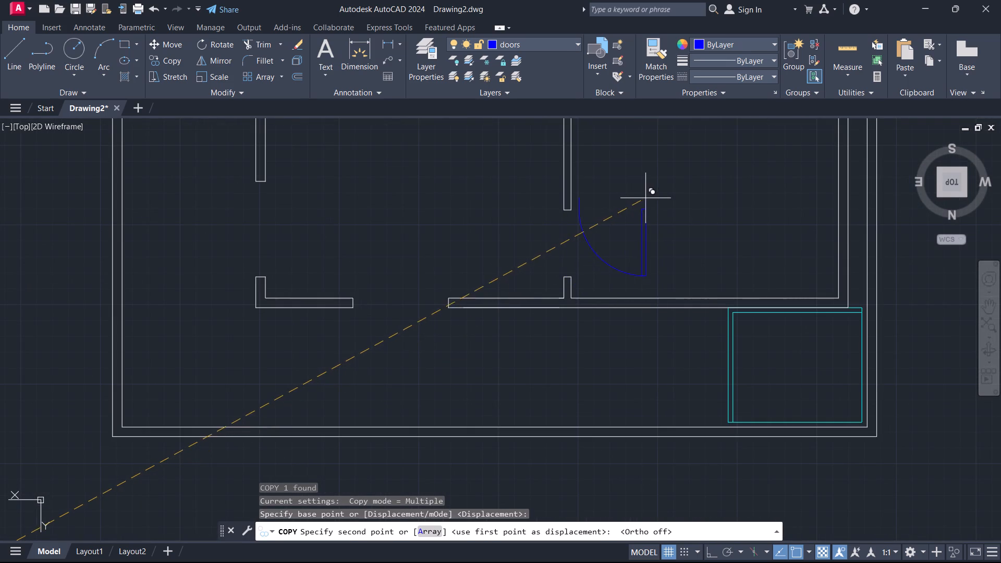
pyautogui.click(652, 206)
pyautogui.scroll(-1, 676, 198)
pyautogui.moveTo(690, 194); pyautogui.dragTo(550, 349, button='middle')
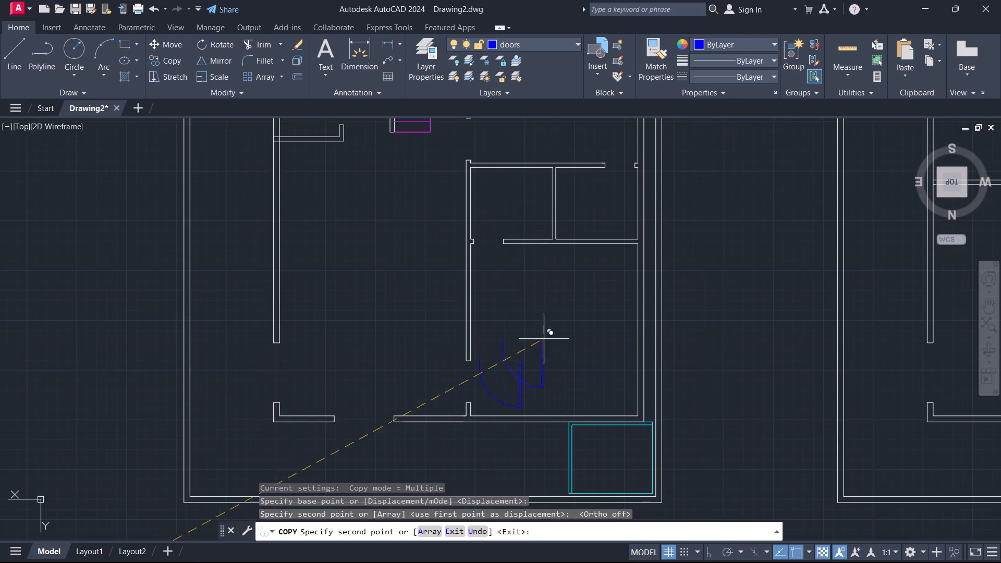
pyautogui.moveTo(515, 260); pyautogui.dragTo(536, 393, button='middle')
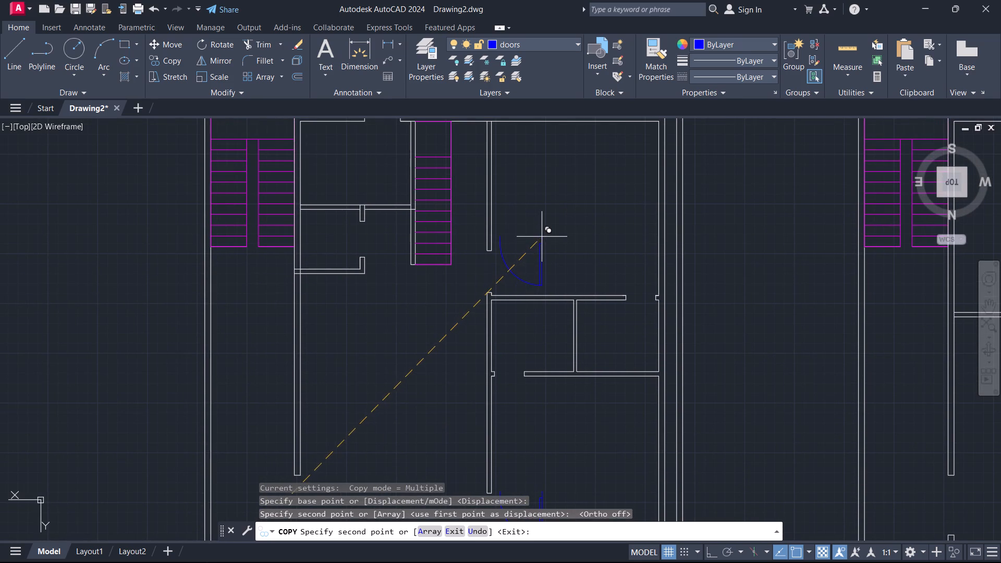
pyautogui.click(542, 237)
# Place three more door copies in the third plan: beside the lower-right and upper-right room openings and just below the upper-left room's opening.
pyautogui.scroll(-2, 415, 316)
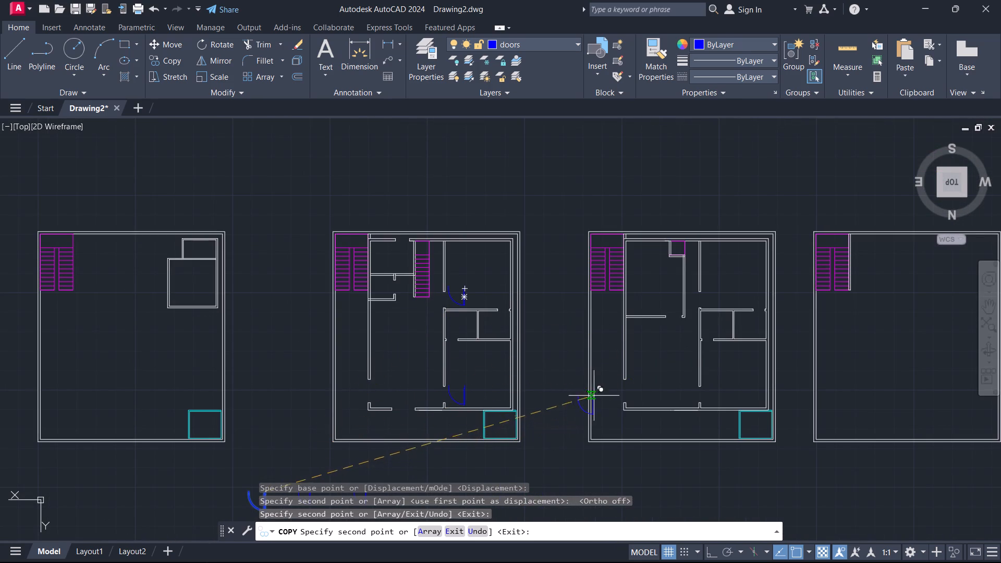
pyautogui.scroll(1, 723, 384)
pyautogui.click(721, 388)
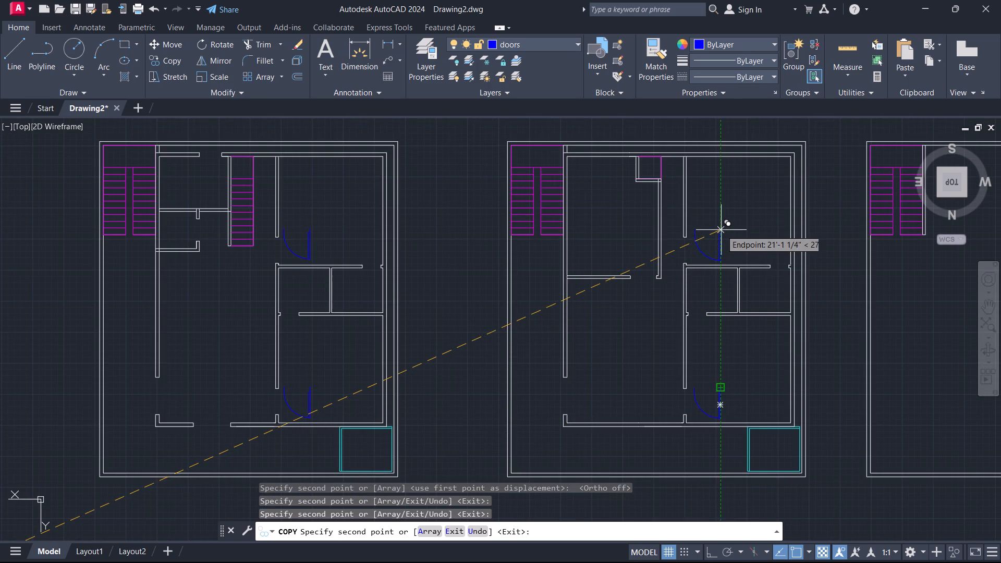
pyautogui.click(721, 230)
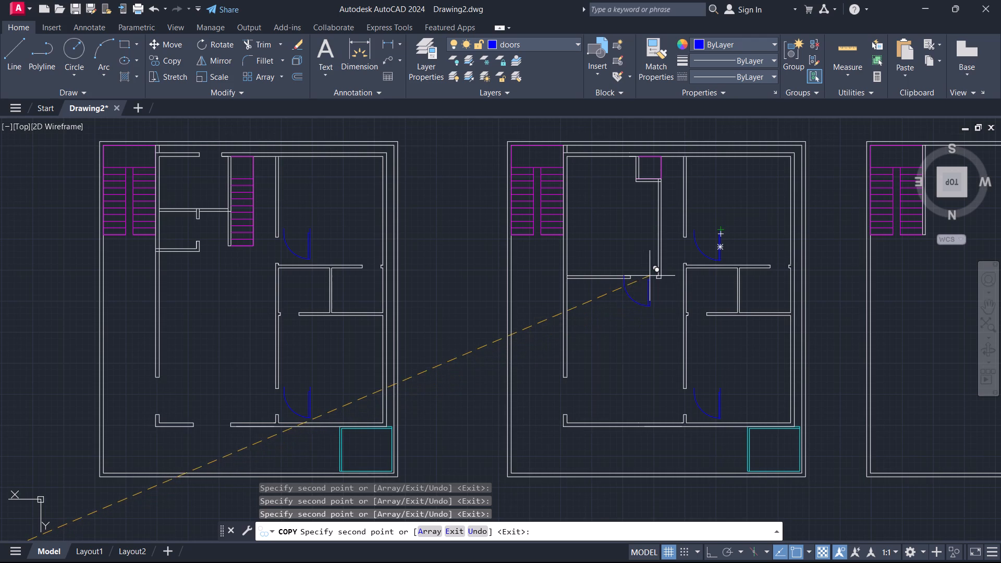
pyautogui.scroll(3, 650, 276)
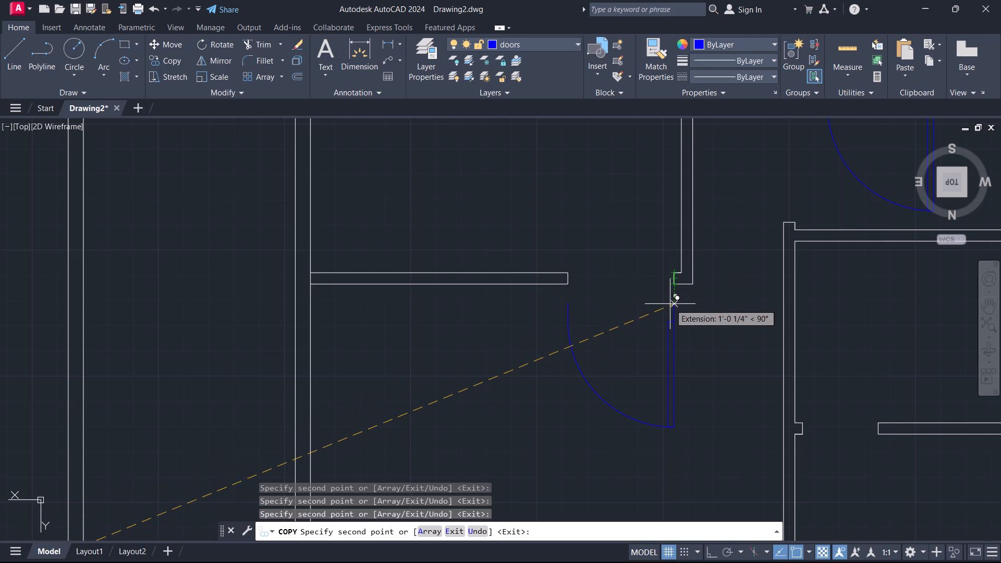
pyautogui.click(670, 304)
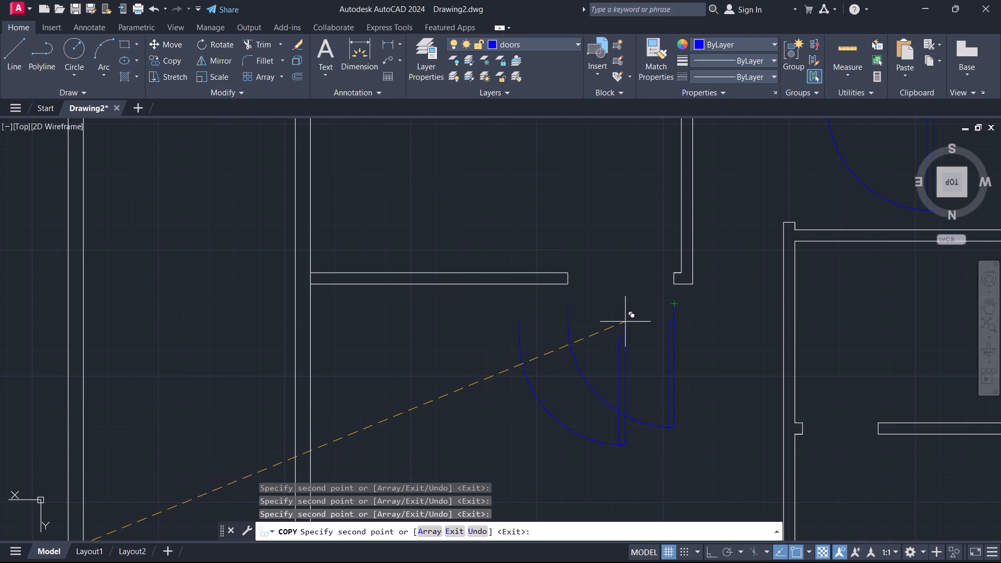
# Place one more door copy in the first plan, just outside the left wall of the larger inner room, and finish copying.
pyautogui.scroll(-3, 625, 322)
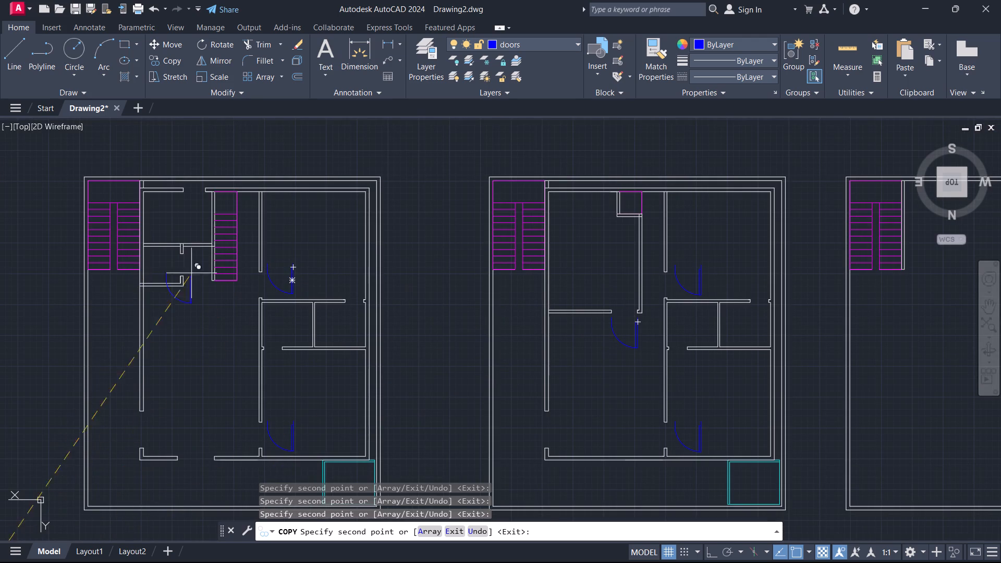
pyautogui.moveTo(199, 322); pyautogui.dragTo(344, 290, button='middle')
pyautogui.moveTo(168, 311); pyautogui.dragTo(177, 312, button='middle')
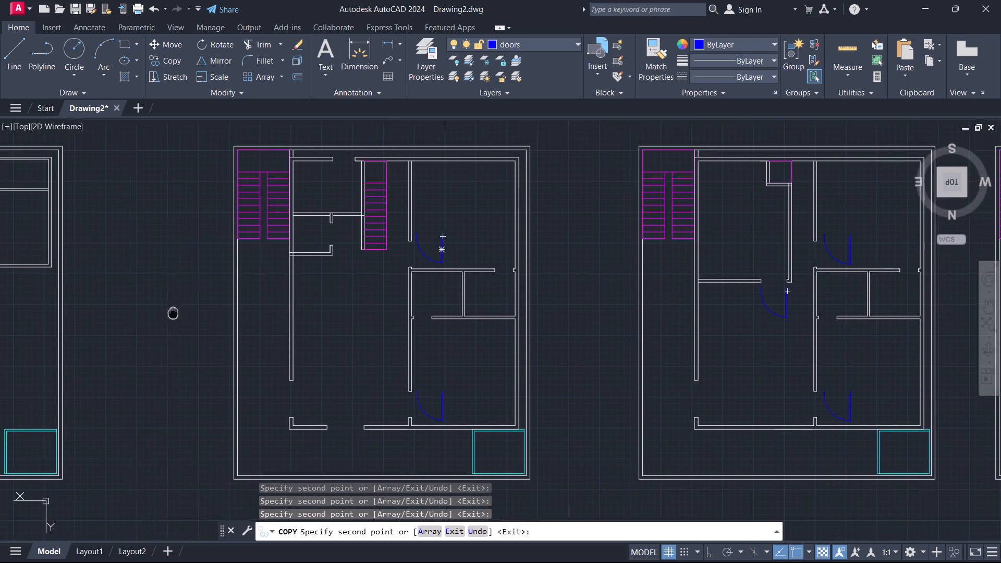
pyautogui.moveTo(177, 312); pyautogui.dragTo(365, 323, button='middle')
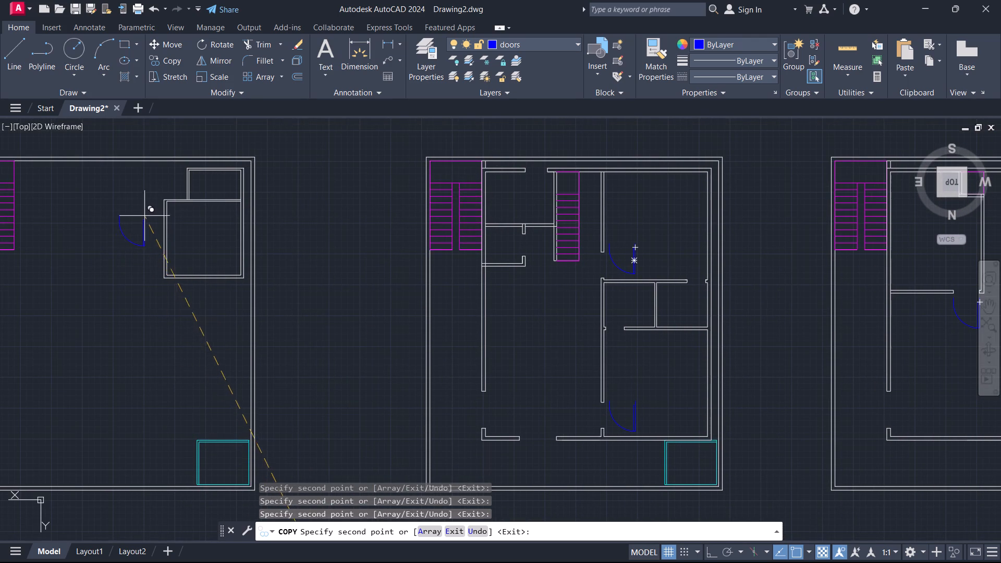
pyautogui.moveTo(134, 241); pyautogui.dragTo(284, 292, button='middle')
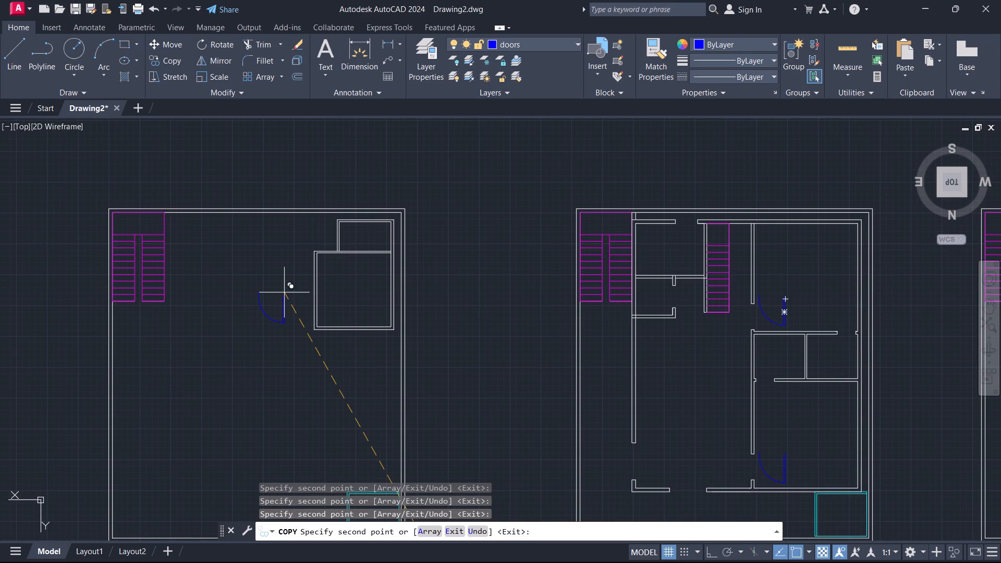
pyautogui.scroll(-1, 292, 300)
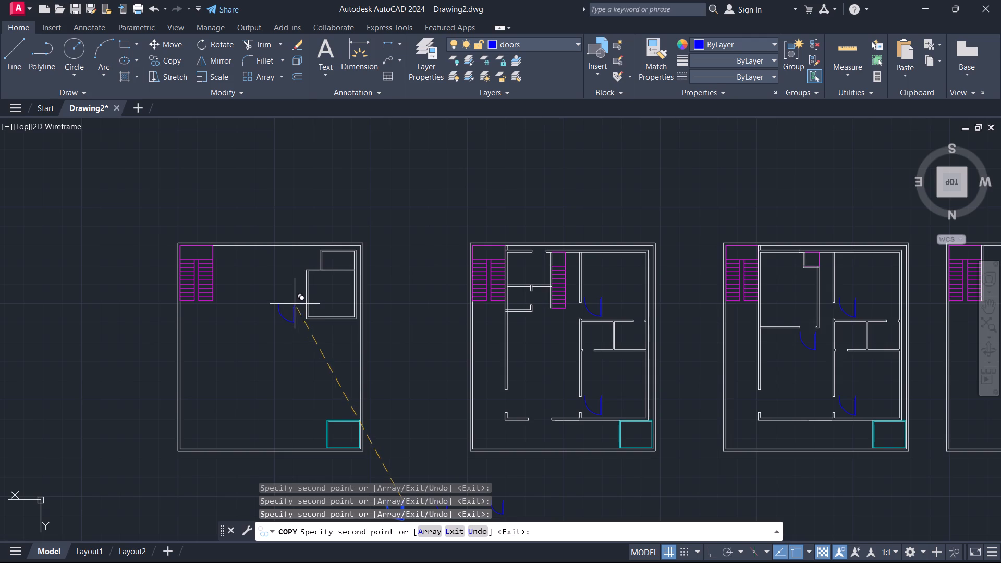
pyautogui.scroll(3, 295, 304)
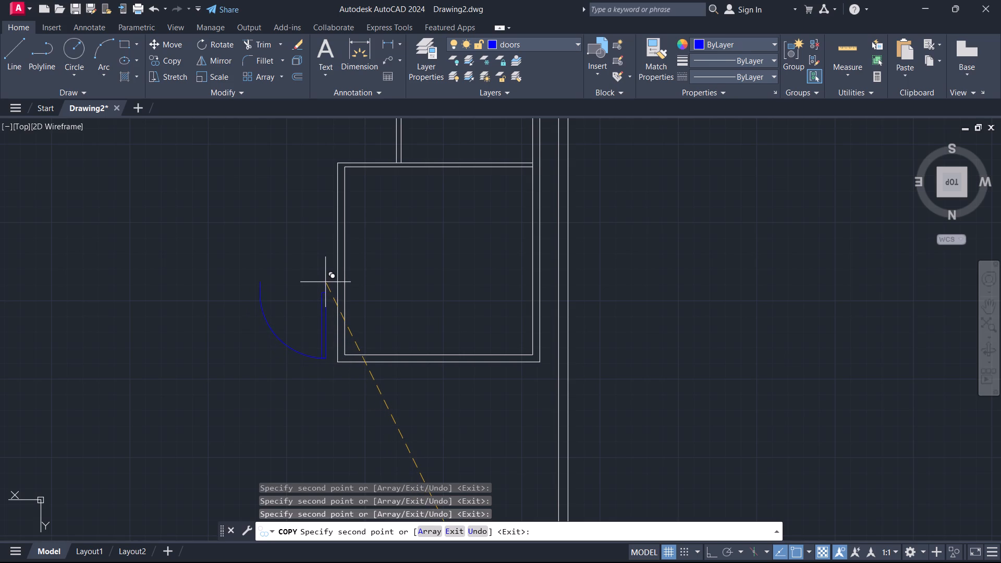
pyautogui.click(325, 282)
pyautogui.scroll(-3, 271, 285)
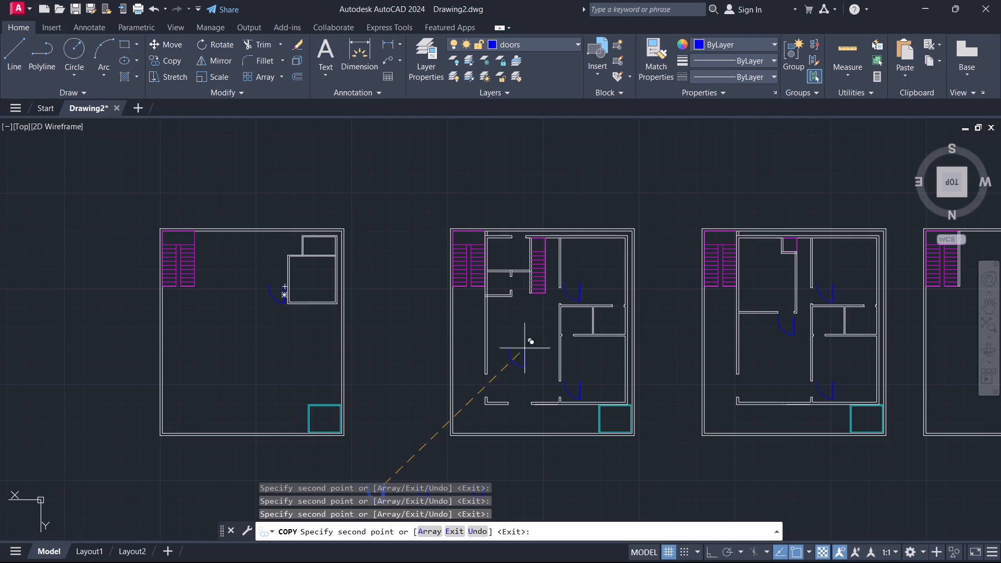
pyautogui.press('Escape')
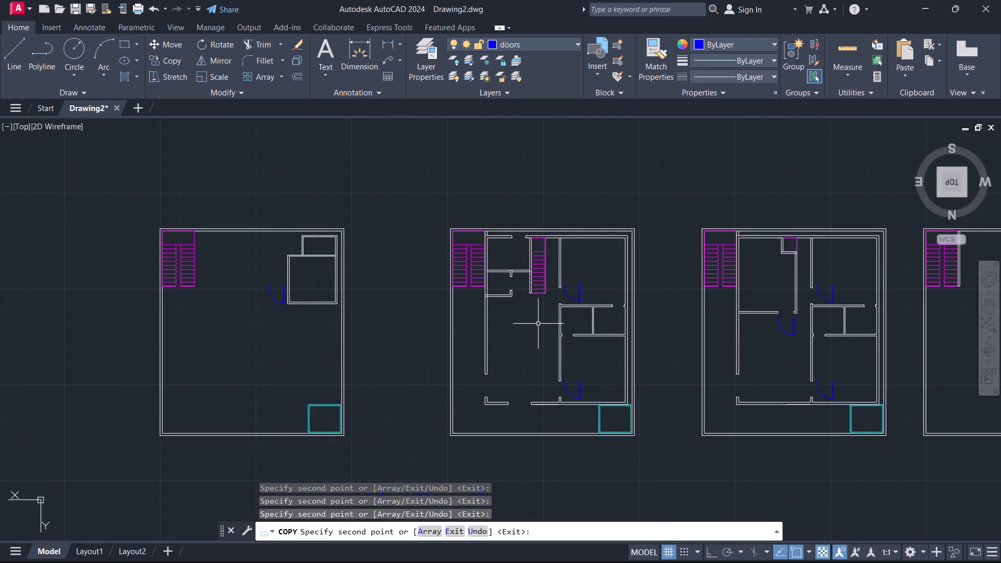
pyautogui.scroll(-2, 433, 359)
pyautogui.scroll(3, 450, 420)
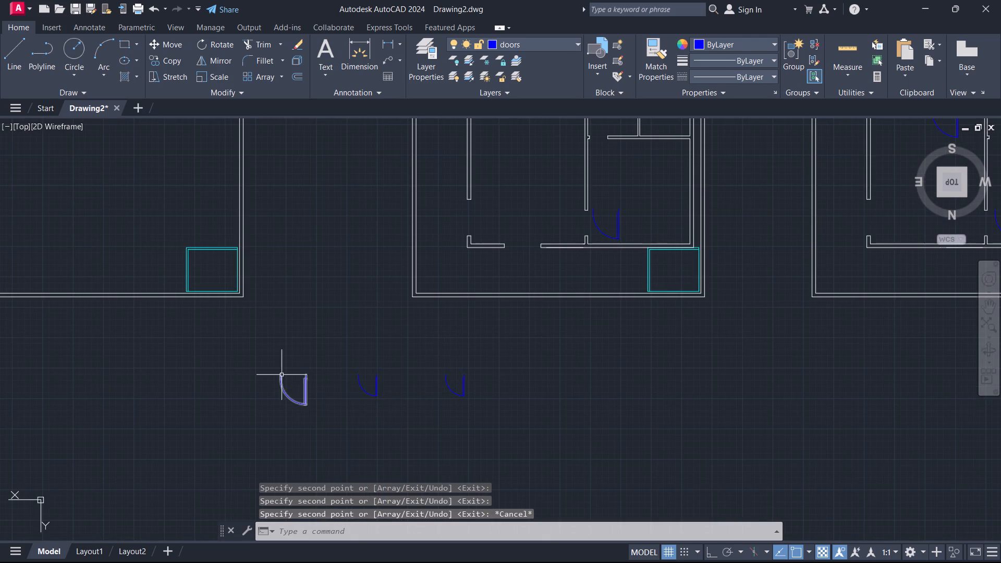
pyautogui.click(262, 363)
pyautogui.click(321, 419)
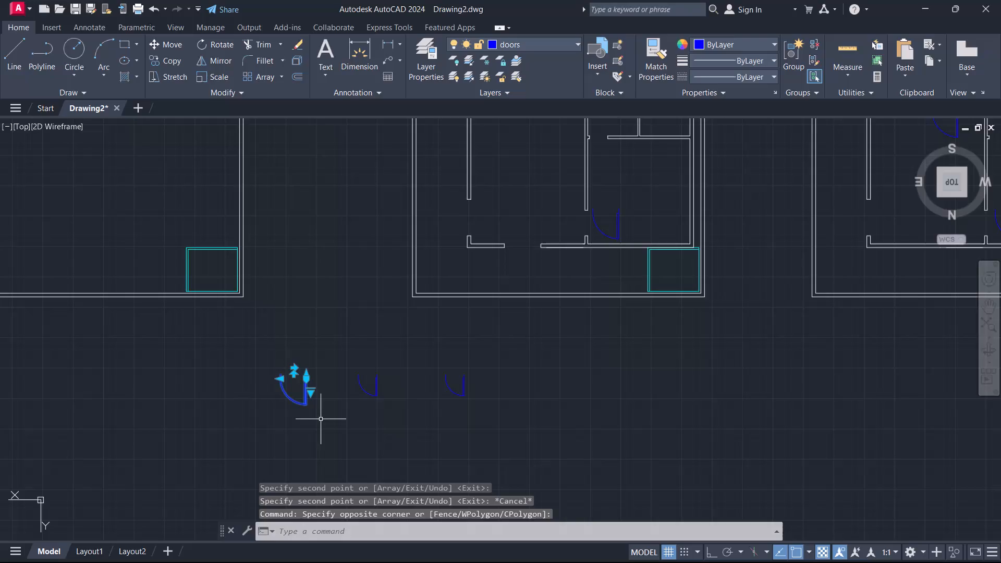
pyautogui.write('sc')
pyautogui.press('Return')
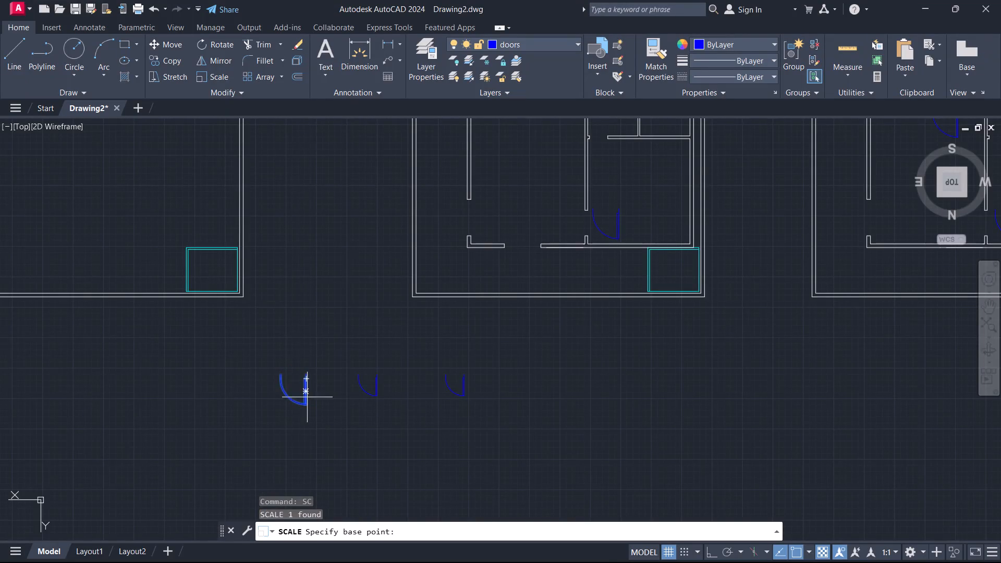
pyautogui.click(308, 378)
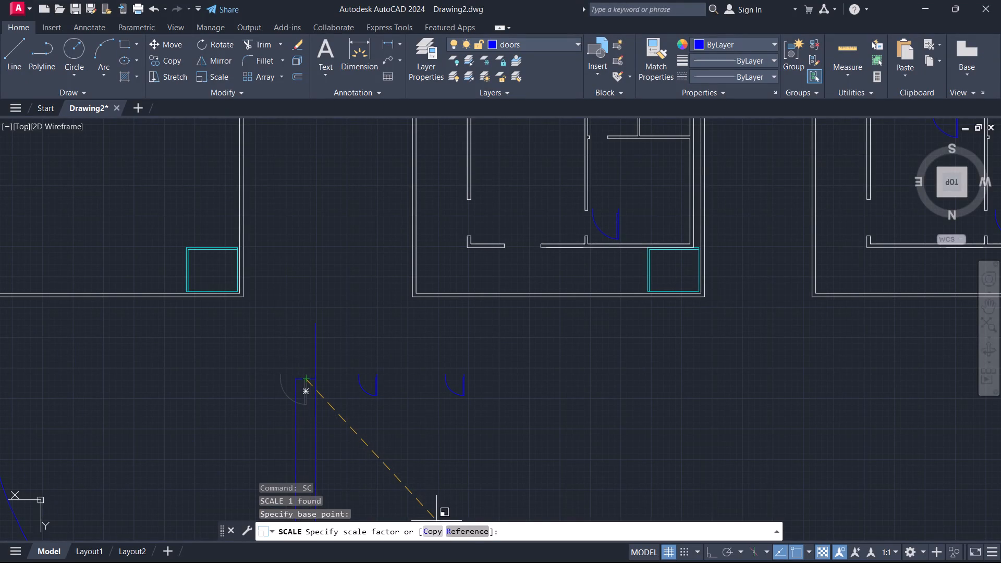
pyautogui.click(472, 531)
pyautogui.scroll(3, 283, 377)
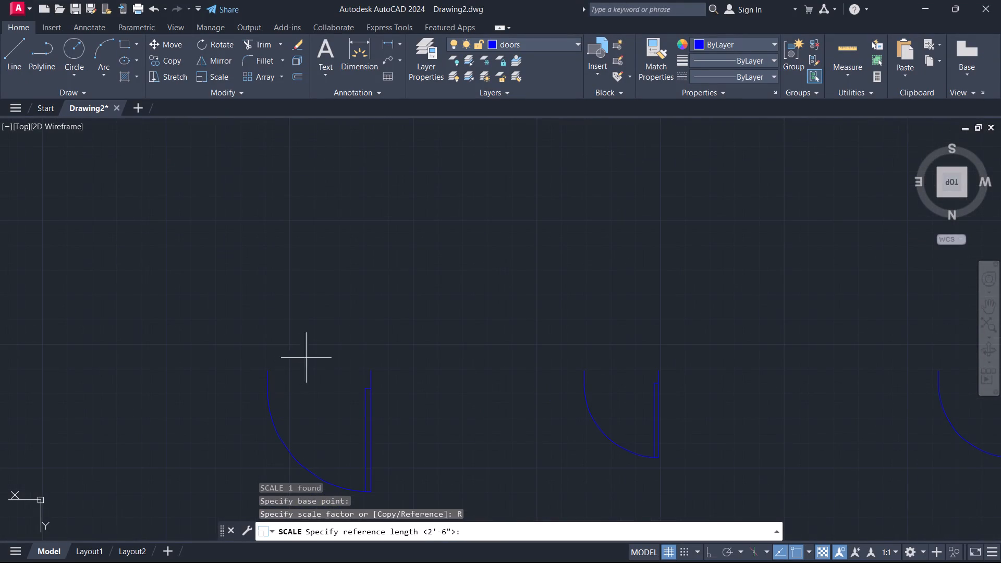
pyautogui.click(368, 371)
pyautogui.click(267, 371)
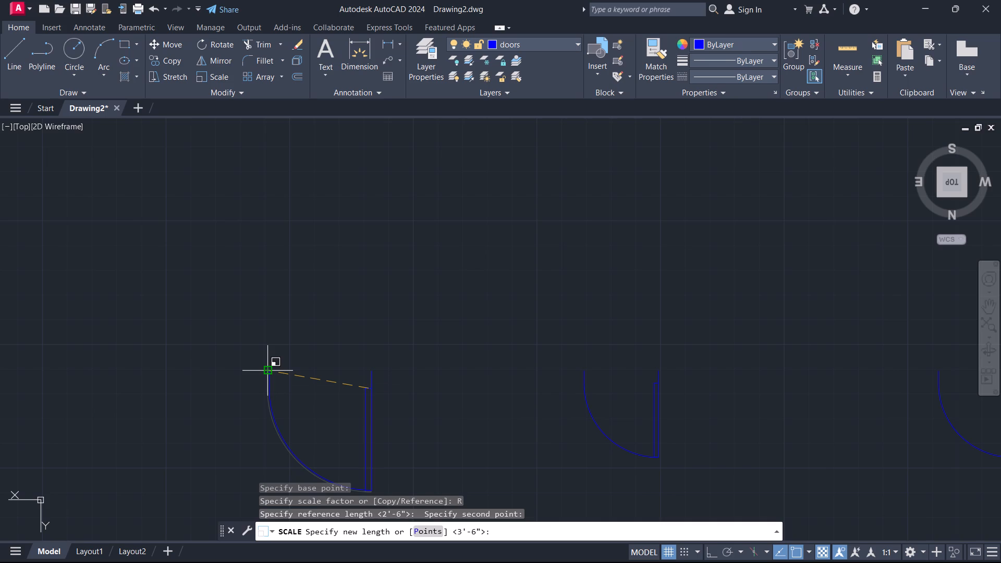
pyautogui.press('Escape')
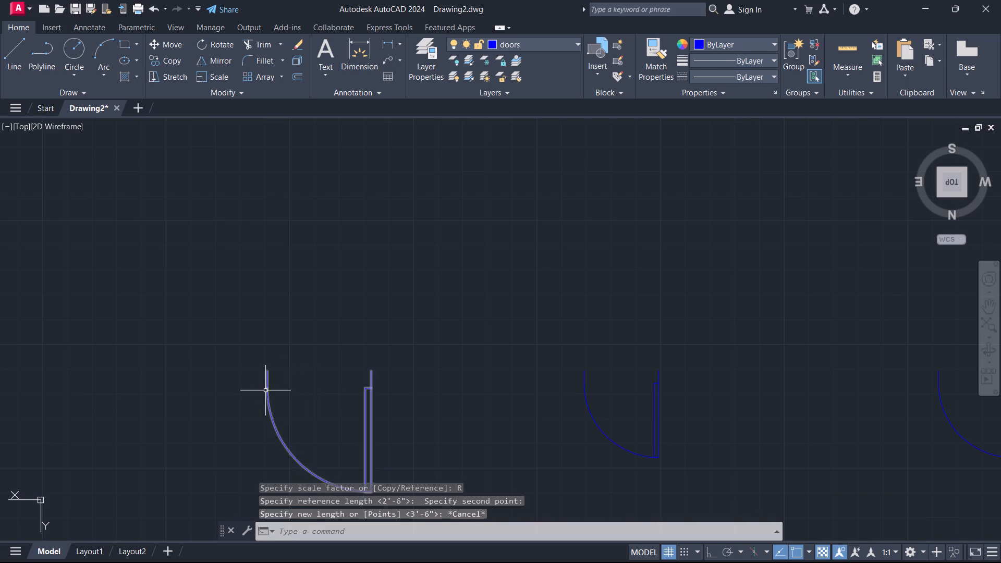
# Scale the first door block in the row by reference, setting its opening width to 2'6".
pyautogui.click(265, 390)
pyautogui.write('sc')
pyautogui.press('Return')
pyautogui.click(266, 366)
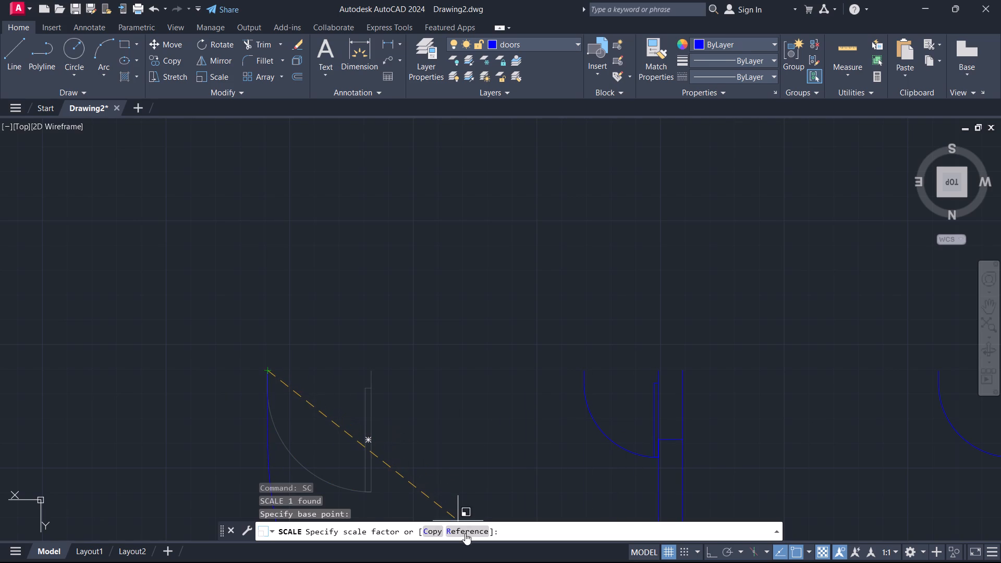
pyautogui.click(466, 531)
pyautogui.click(271, 372)
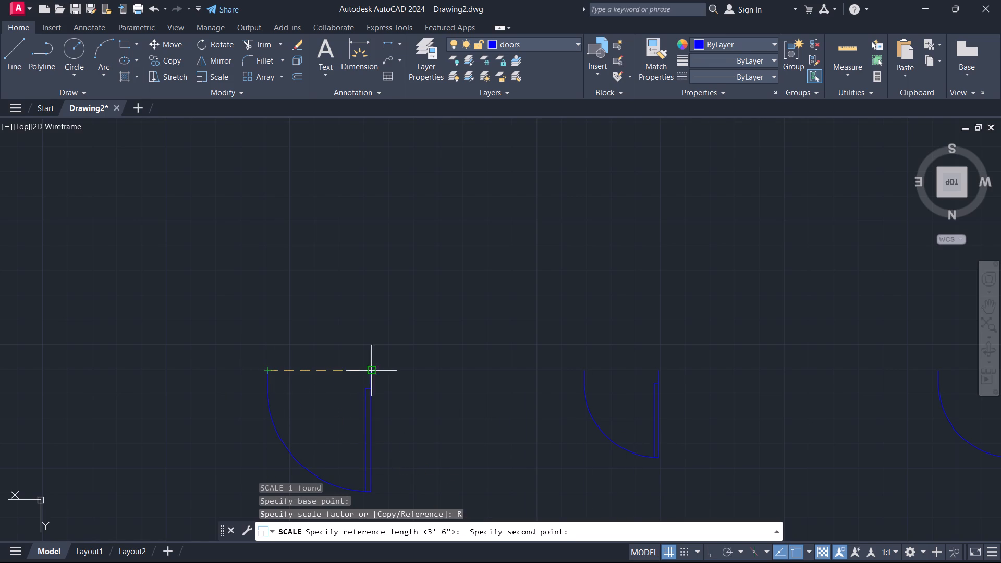
pyautogui.click(373, 370)
pyautogui.write('2\'6"')
pyautogui.press('Return')
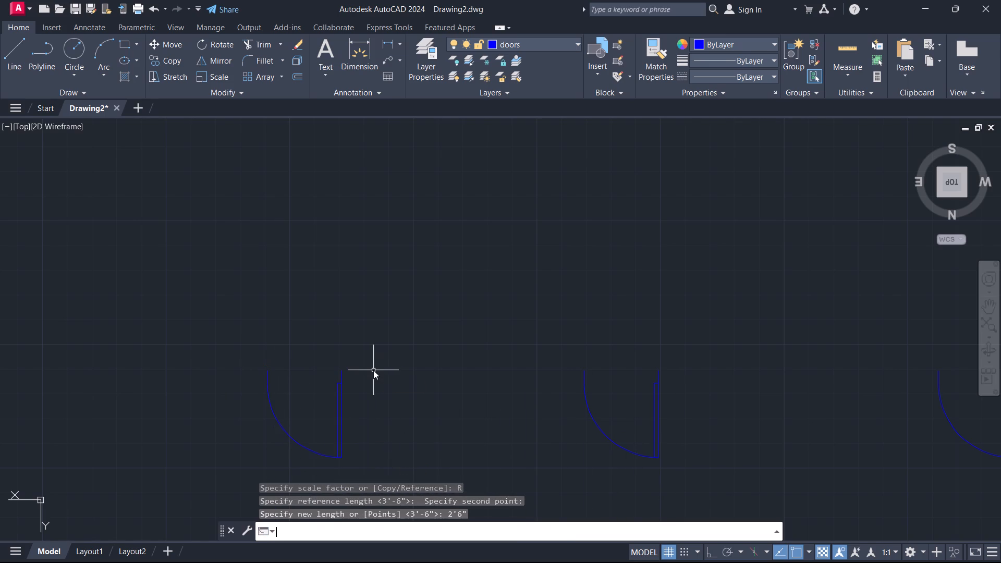
# Copy the resized door block into the first plan, just outside the left wall of the smaller inner room.
pyautogui.click(341, 373)
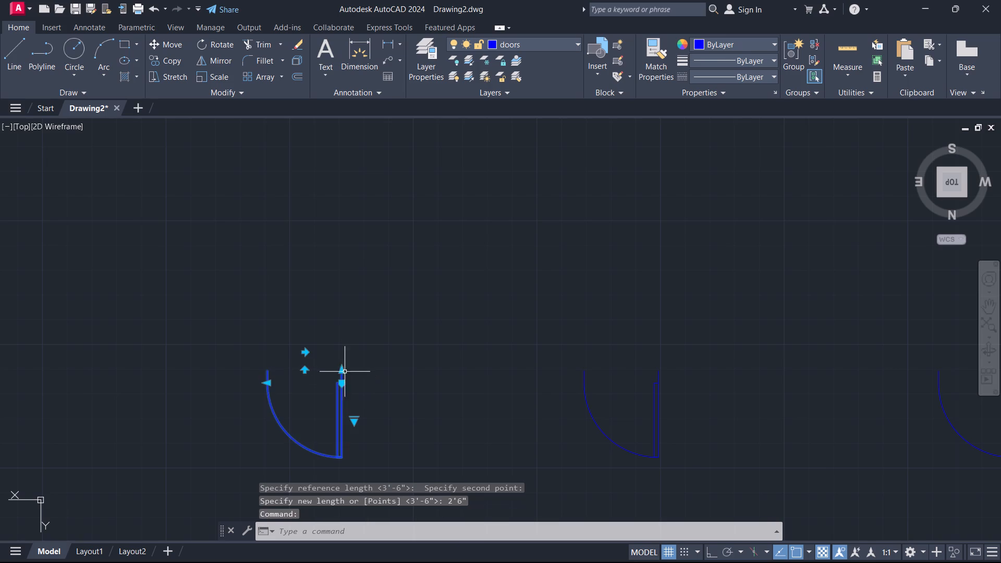
pyautogui.write('co')
pyautogui.press('Return')
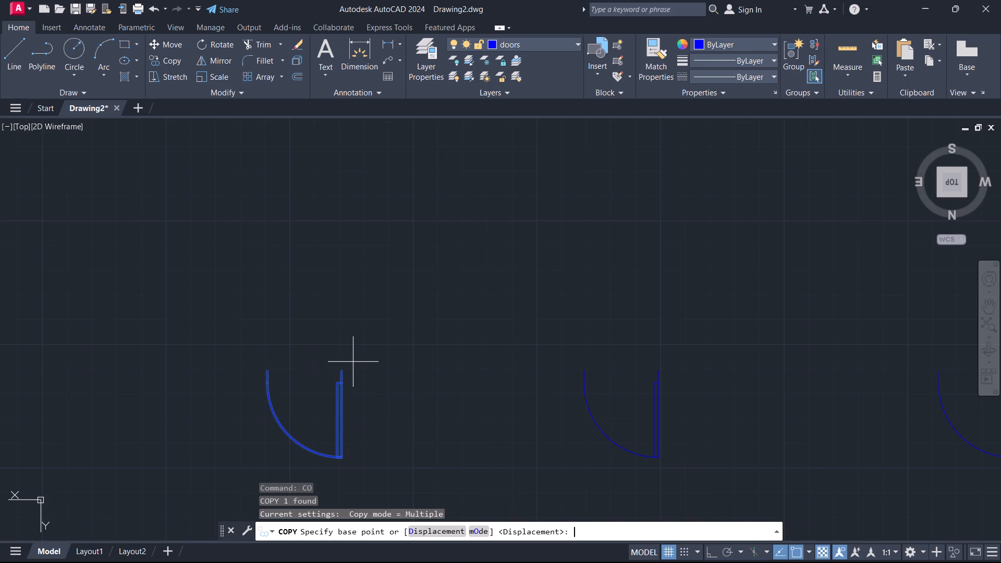
pyautogui.click(339, 365)
pyautogui.scroll(-2, 438, 315)
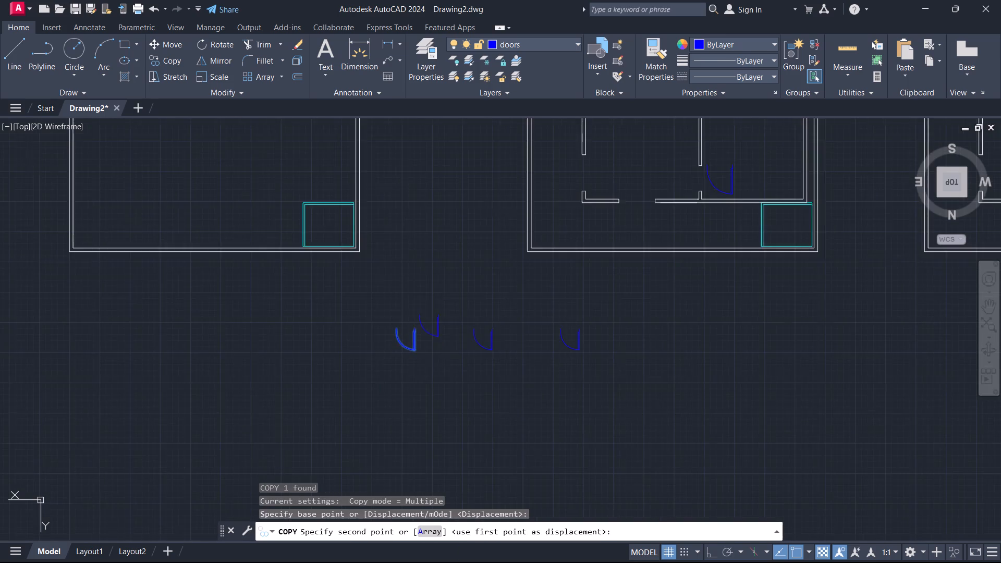
pyautogui.scroll(-3, 438, 315)
pyautogui.moveTo(444, 286); pyautogui.dragTo(397, 437, button='middle')
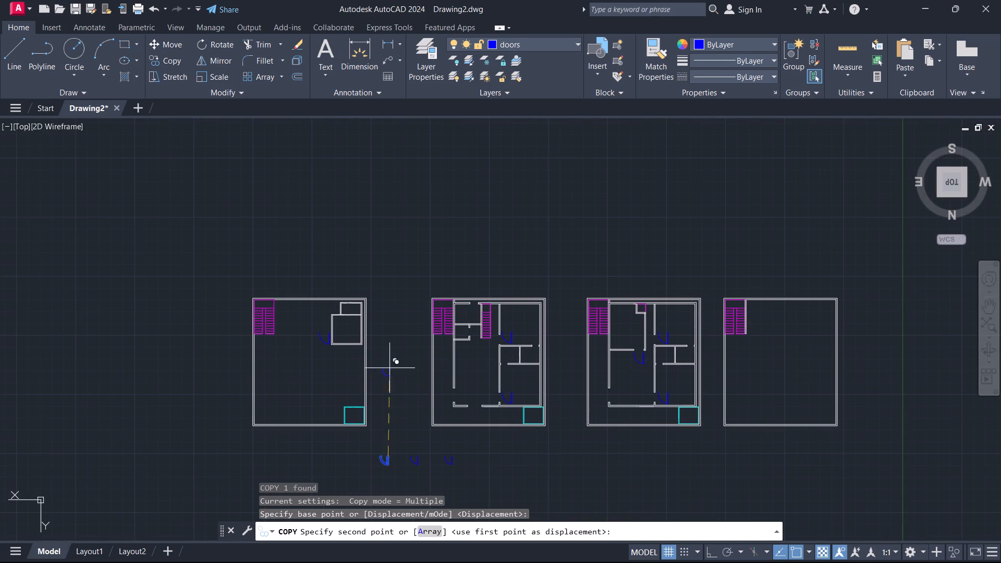
pyautogui.scroll(5, 322, 302)
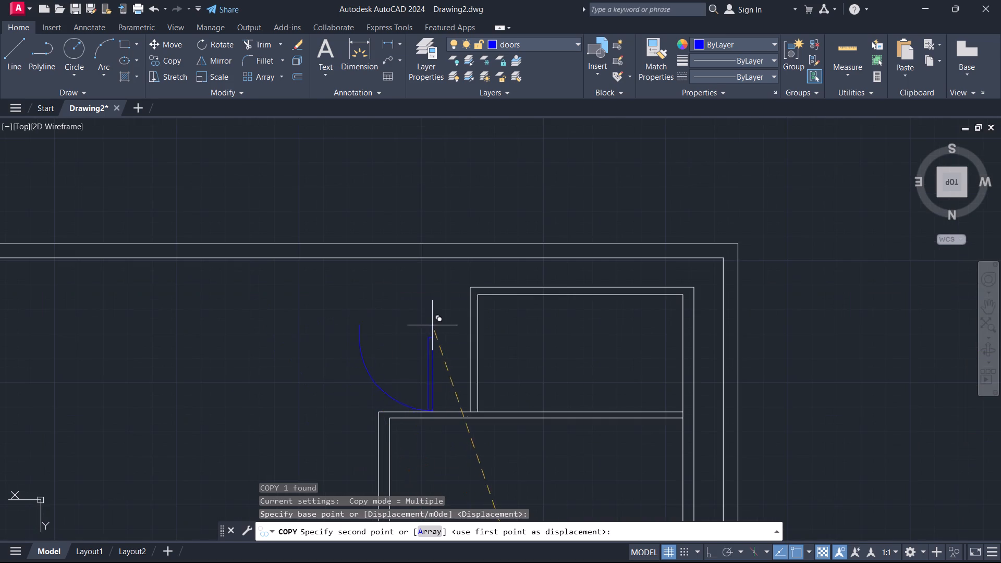
pyautogui.click(445, 310)
# Place two more copies of the door in the second plan, one inside each of the two small rooms between the right-hand rooms.
pyautogui.scroll(-2, 551, 297)
pyautogui.scroll(-1, 620, 307)
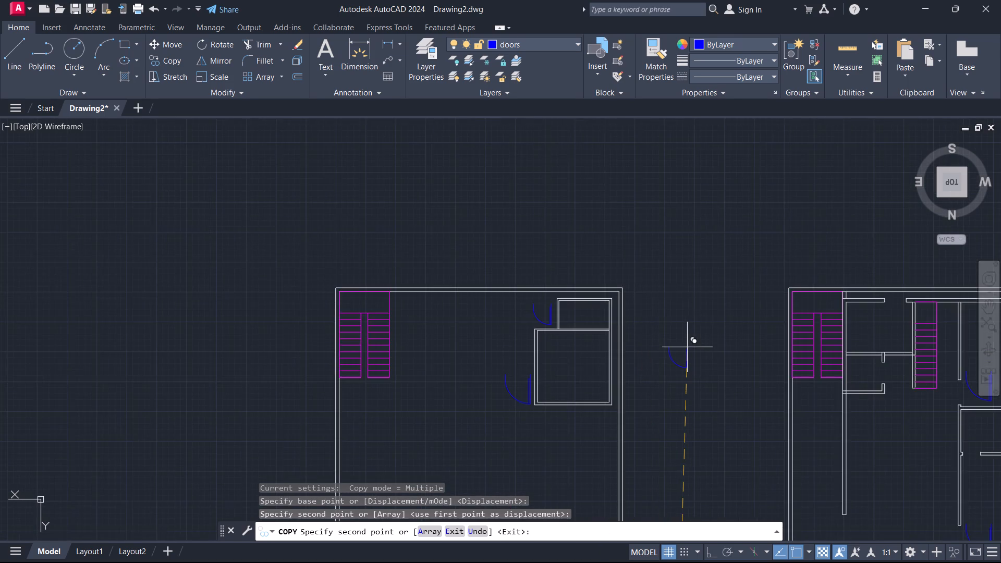
pyautogui.scroll(-1, 687, 347)
pyautogui.moveTo(691, 353); pyautogui.dragTo(499, 323, button='middle')
pyautogui.scroll(1, 625, 300)
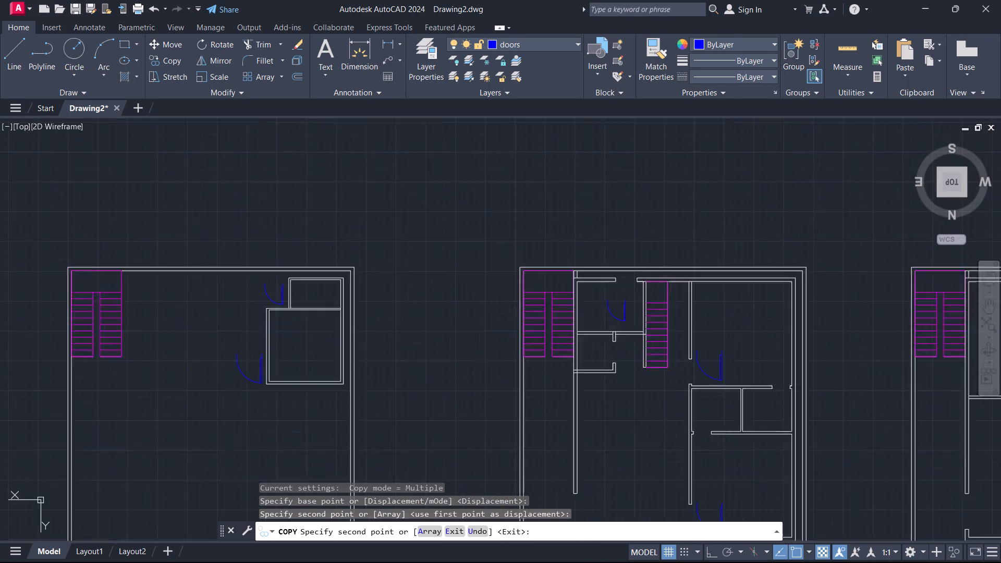
pyautogui.scroll(4, 625, 300)
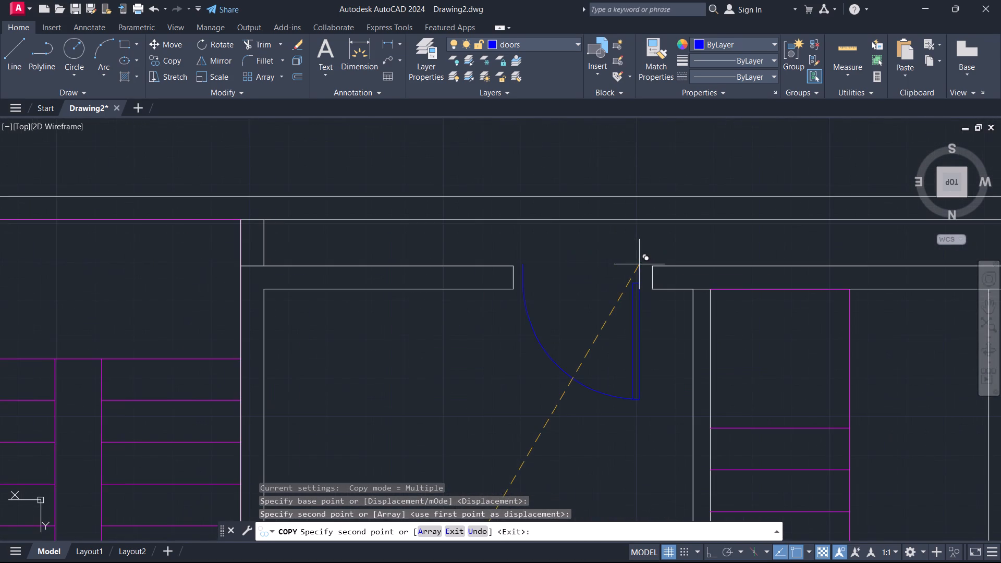
pyautogui.scroll(-3, 614, 294)
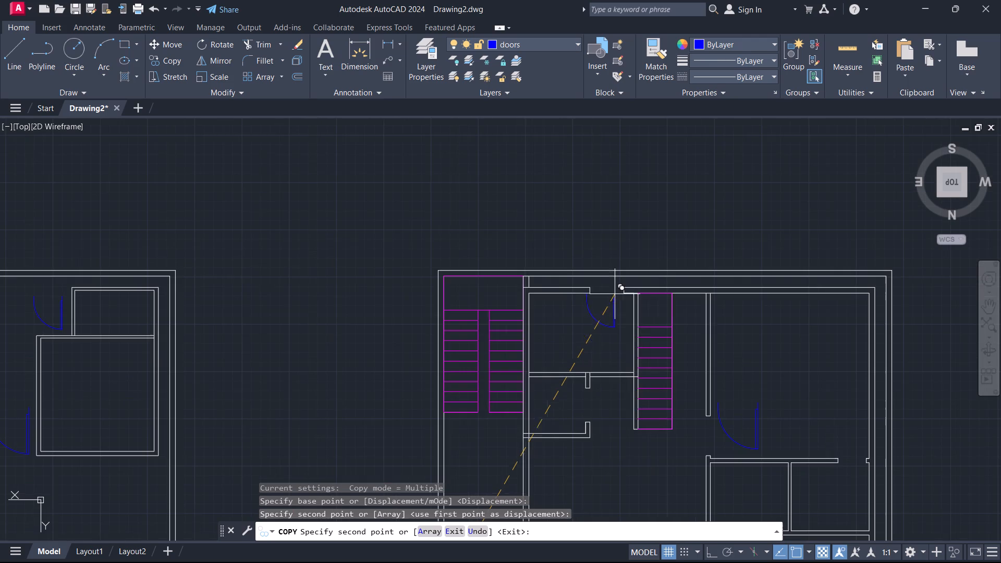
pyautogui.moveTo(664, 479); pyautogui.dragTo(555, 365, button='middle')
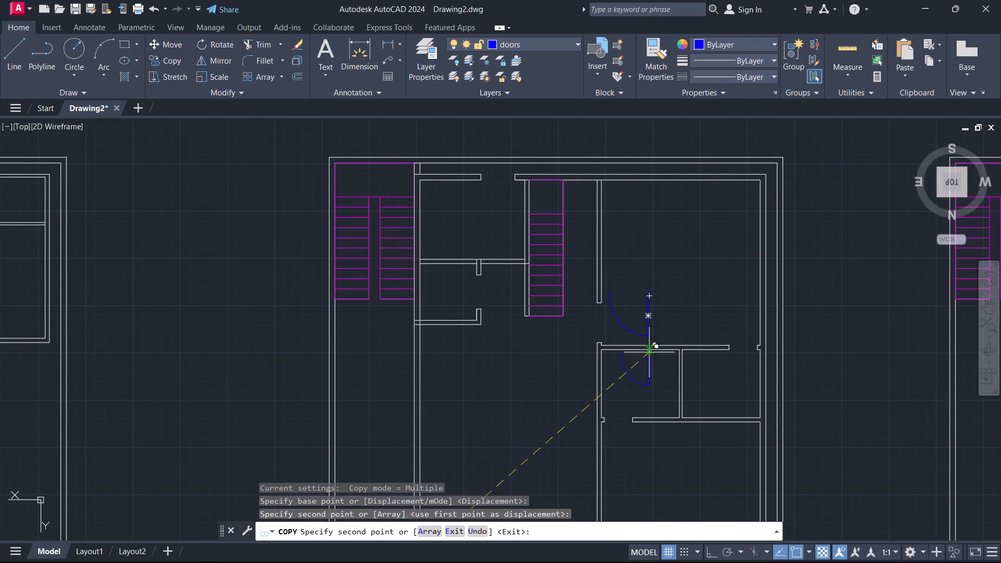
pyautogui.click(741, 361)
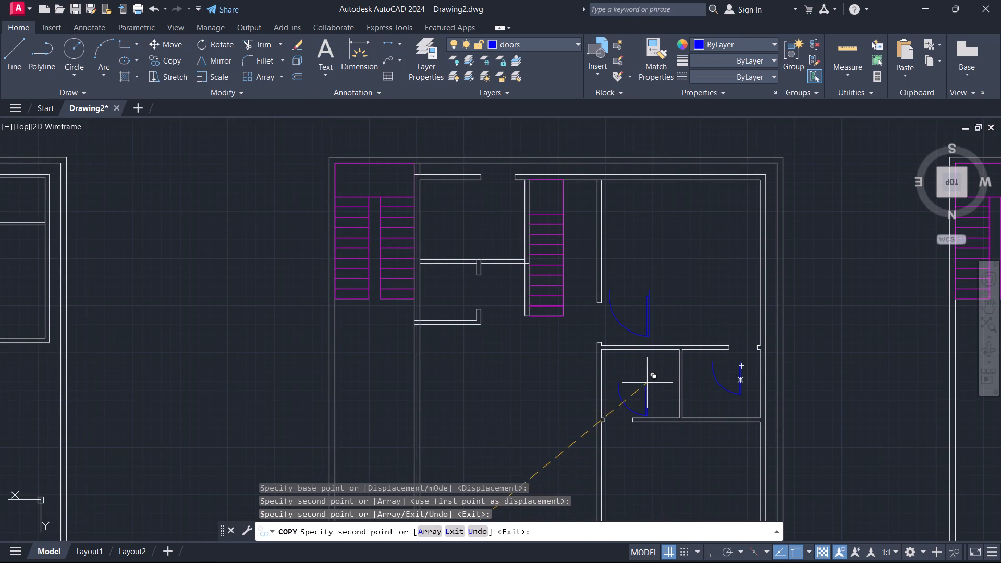
pyautogui.click(647, 383)
# Place a door copy inside each of the third plan's two small rooms, near their wall openings, and finish copying.
pyautogui.scroll(-2, 666, 364)
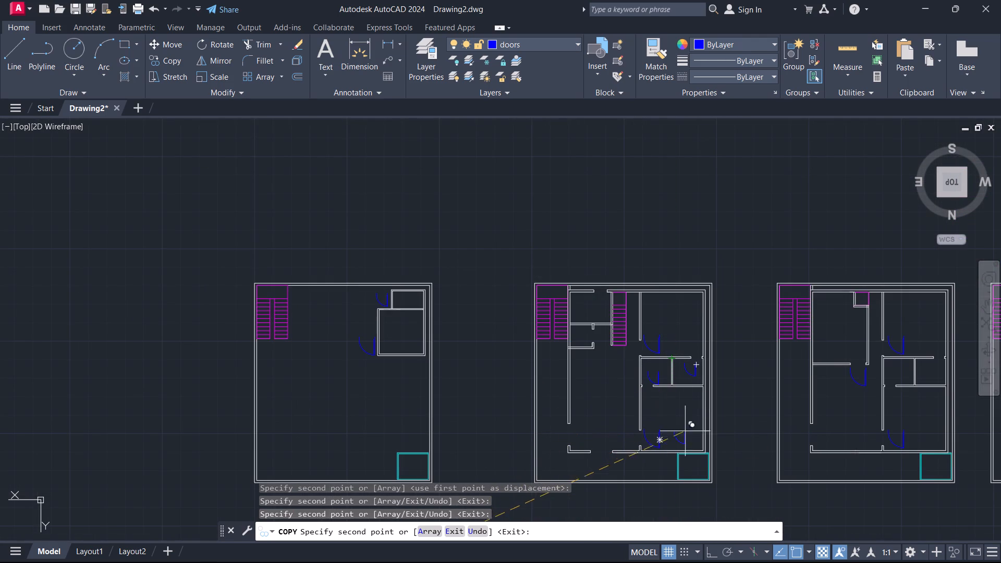
pyautogui.moveTo(850, 411); pyautogui.dragTo(670, 406, button='middle')
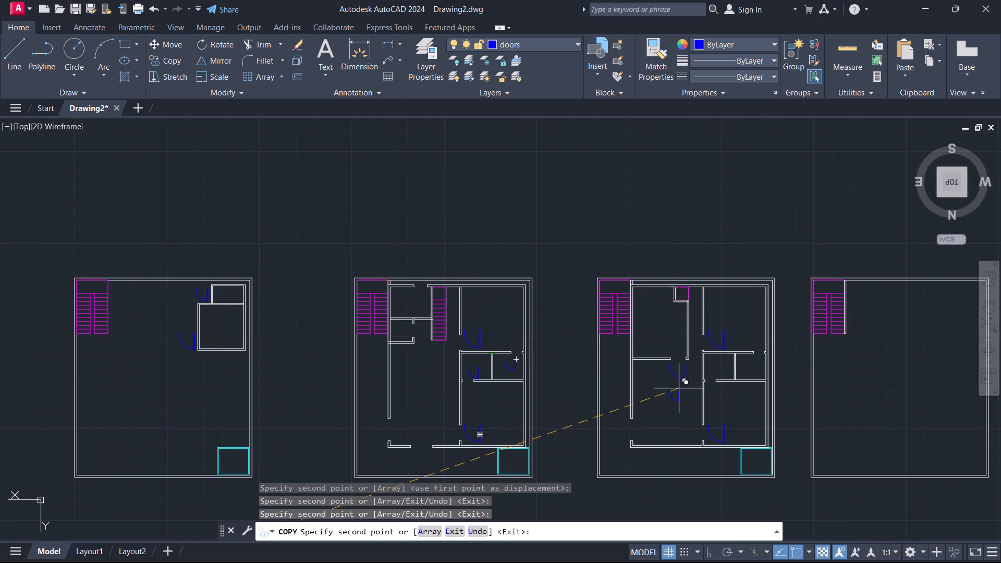
pyautogui.scroll(3, 725, 365)
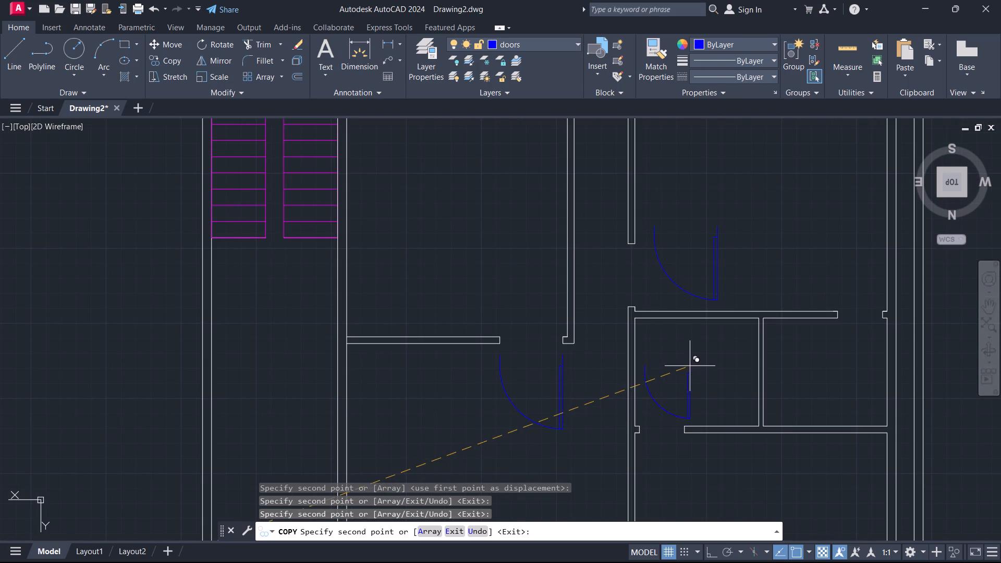
pyautogui.click(690, 366)
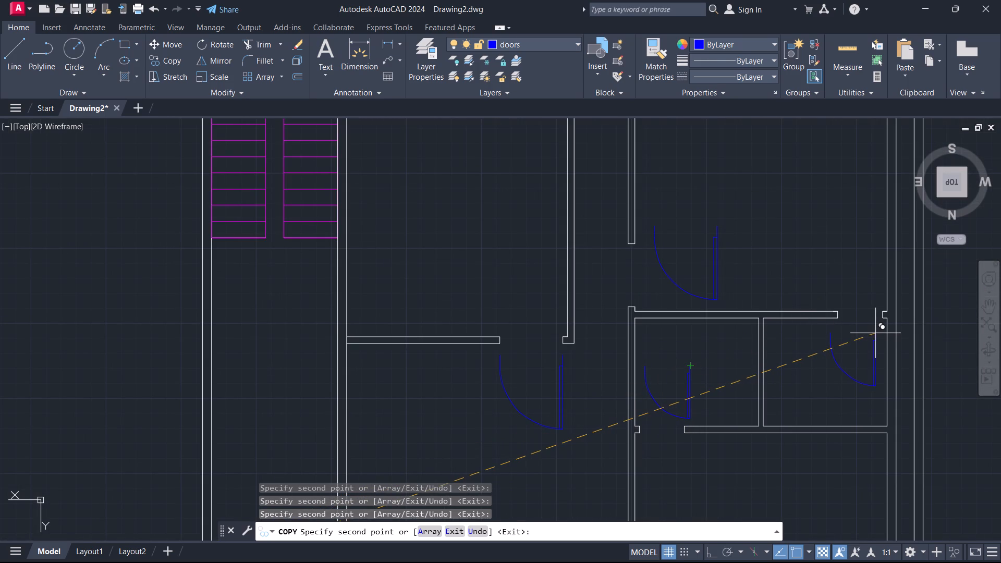
pyautogui.click(875, 333)
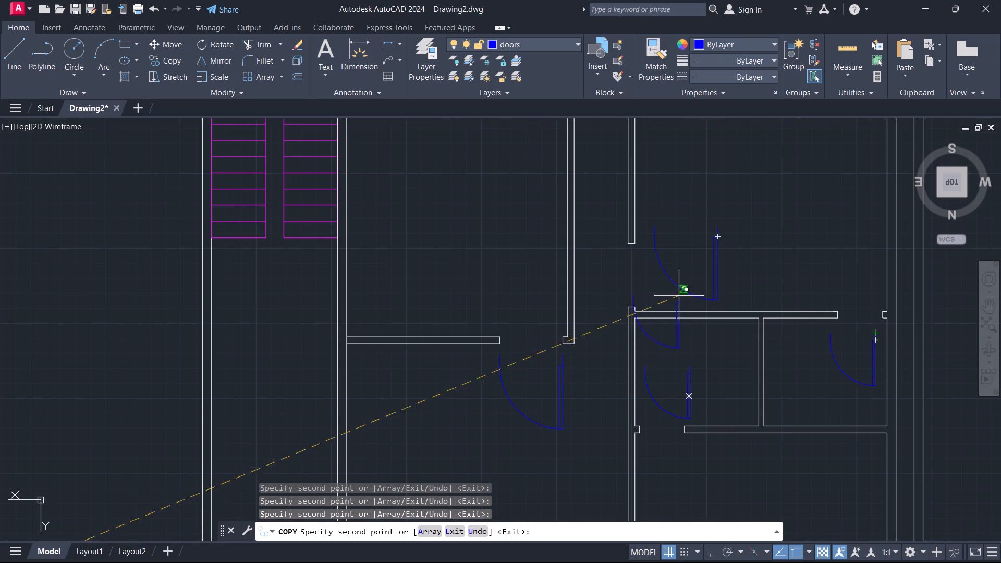
pyautogui.press('Escape')
# Examine the wall openings and door placements across the second and third plans.
pyautogui.scroll(-2, 725, 251)
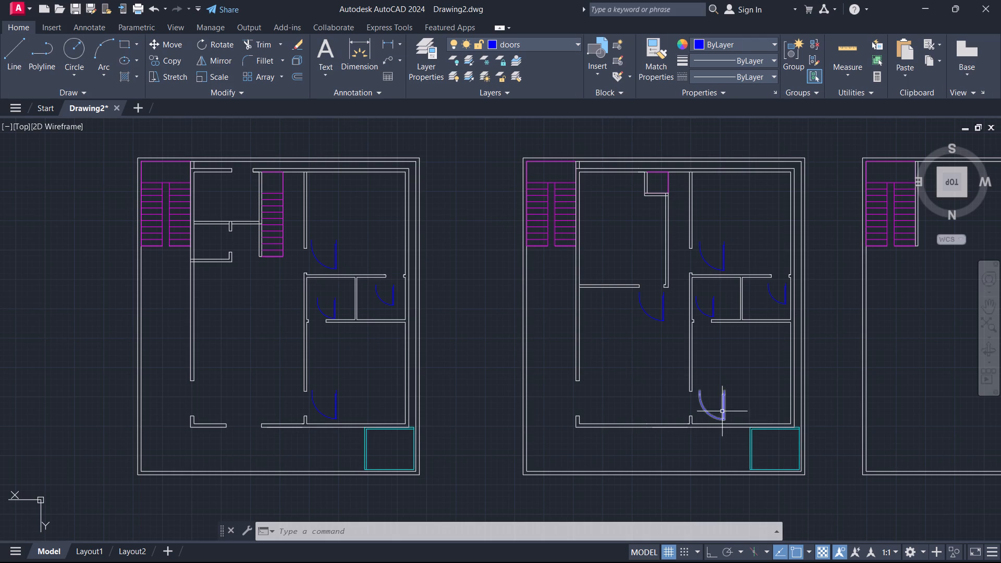
pyautogui.scroll(1, 631, 416)
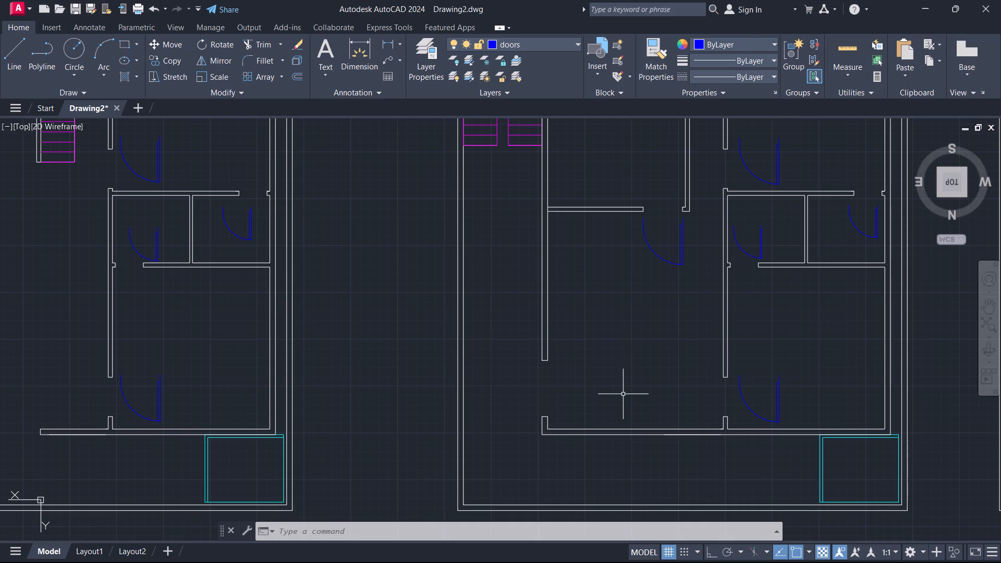
pyautogui.scroll(-1, 657, 377)
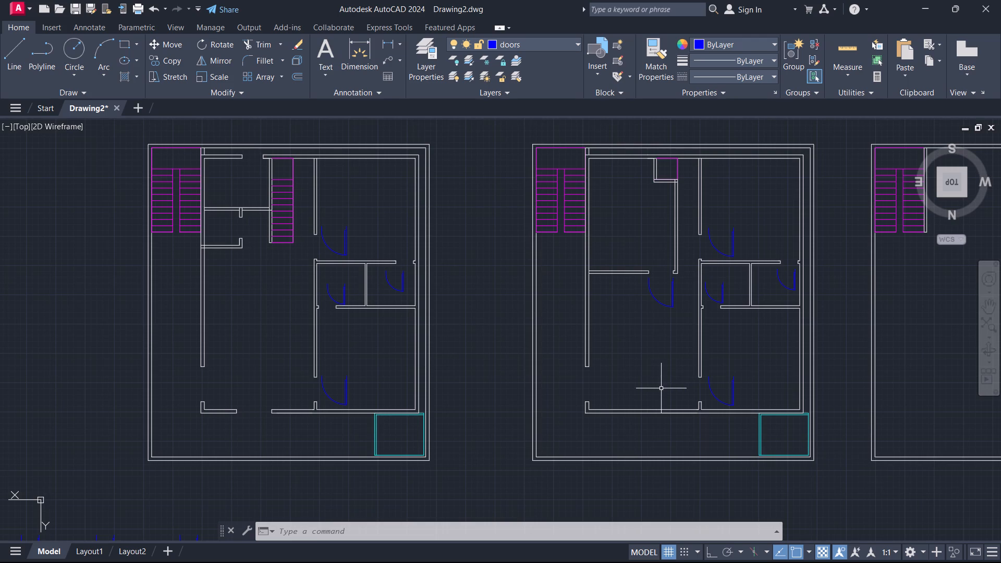
pyautogui.scroll(1, 661, 388)
pyautogui.scroll(-1, 661, 388)
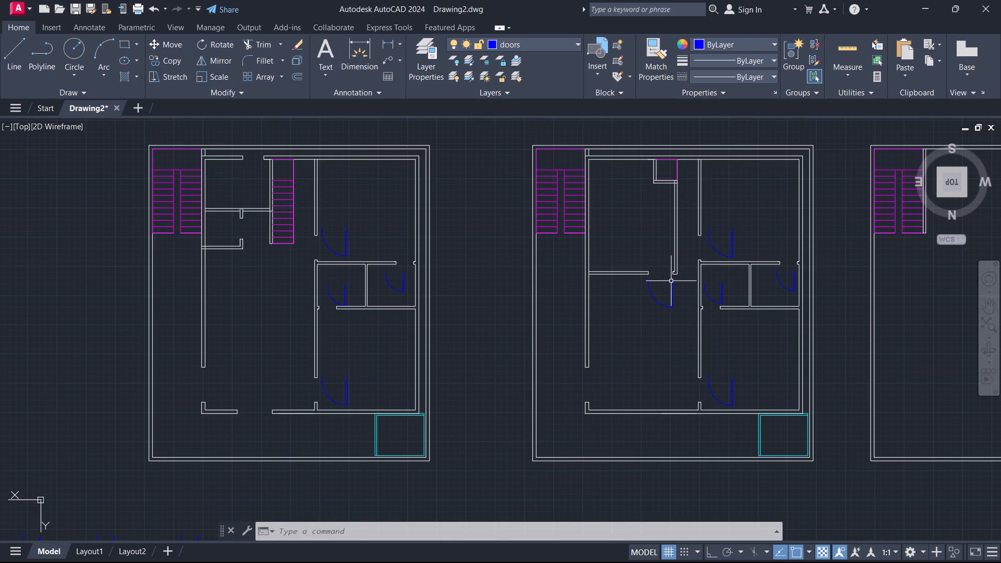
pyautogui.scroll(1, 672, 281)
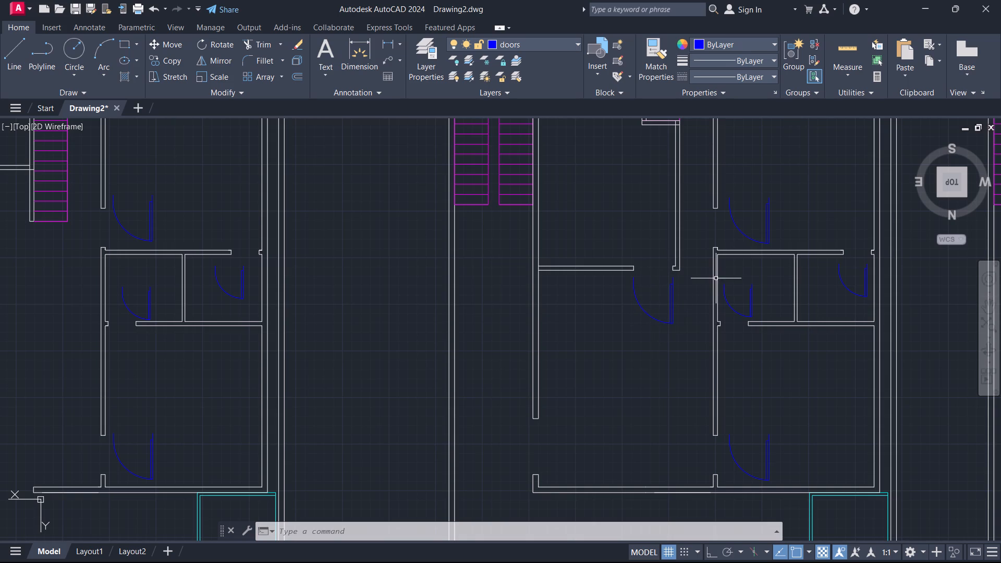
pyautogui.scroll(-2, 723, 303)
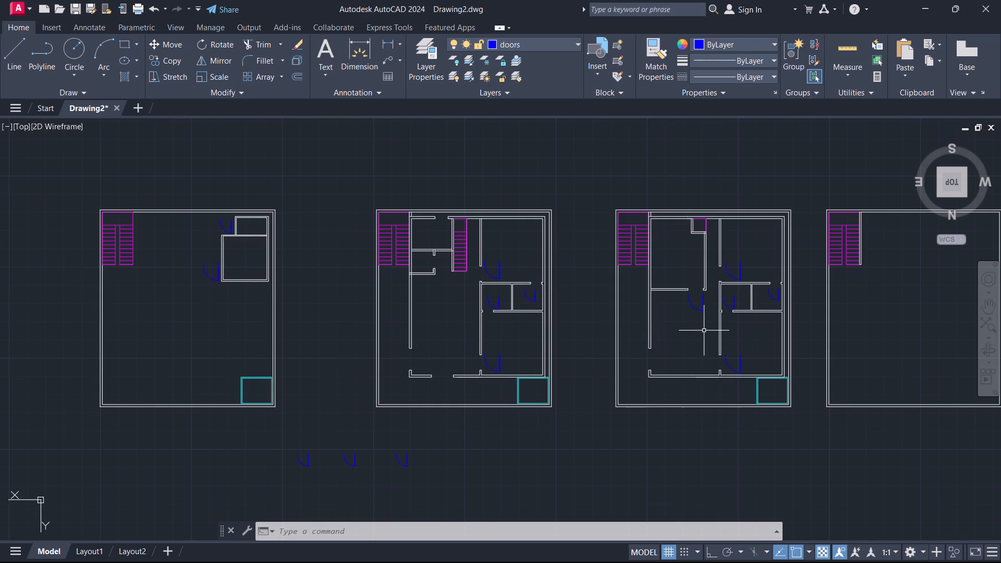
pyautogui.moveTo(740, 339); pyautogui.dragTo(734, 340, button='middle')
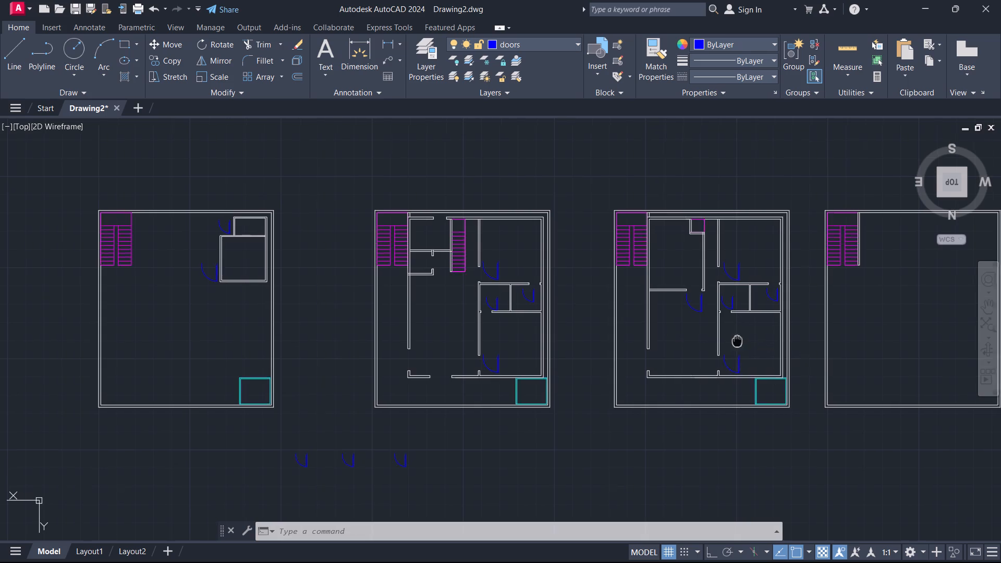
pyautogui.moveTo(734, 340); pyautogui.dragTo(610, 351, button='middle')
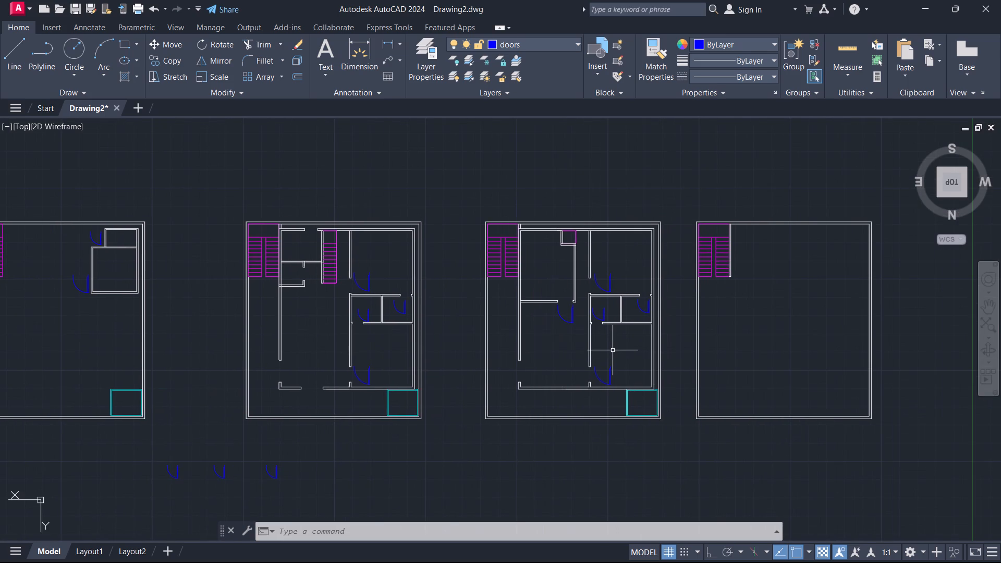
# On the walls layer, outline a 4' opening in the right wall of the third plan's lower-right room, starting level with the door opening's lower edge.
pyautogui.scroll(3, 600, 376)
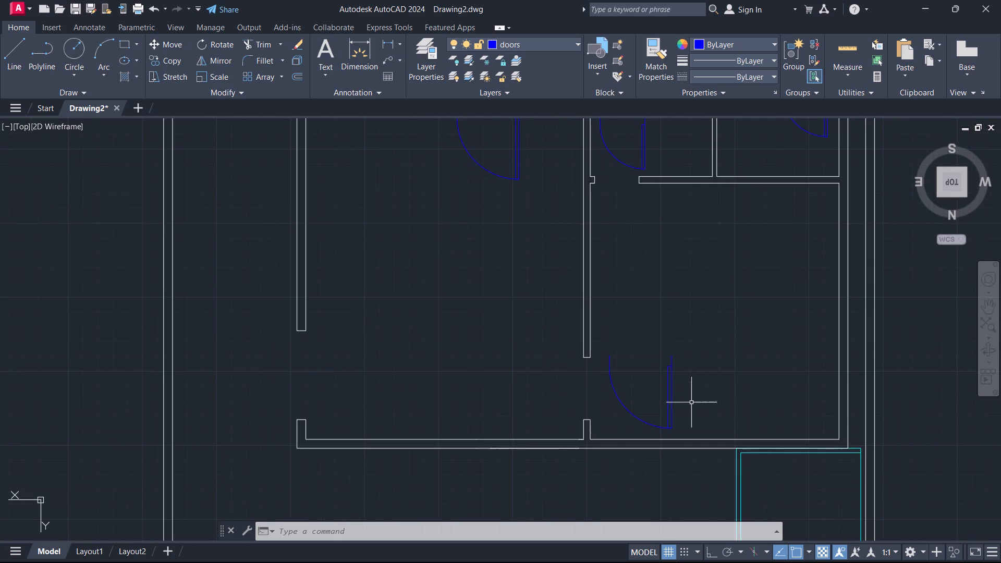
pyautogui.moveTo(694, 410); pyautogui.dragTo(597, 358, button='middle')
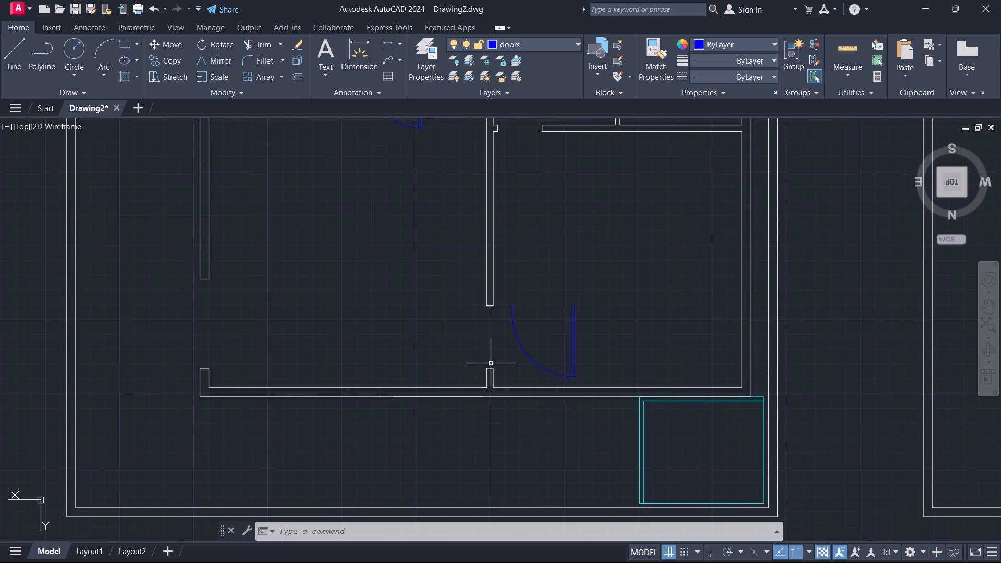
pyautogui.press('l')
pyautogui.press('Return')
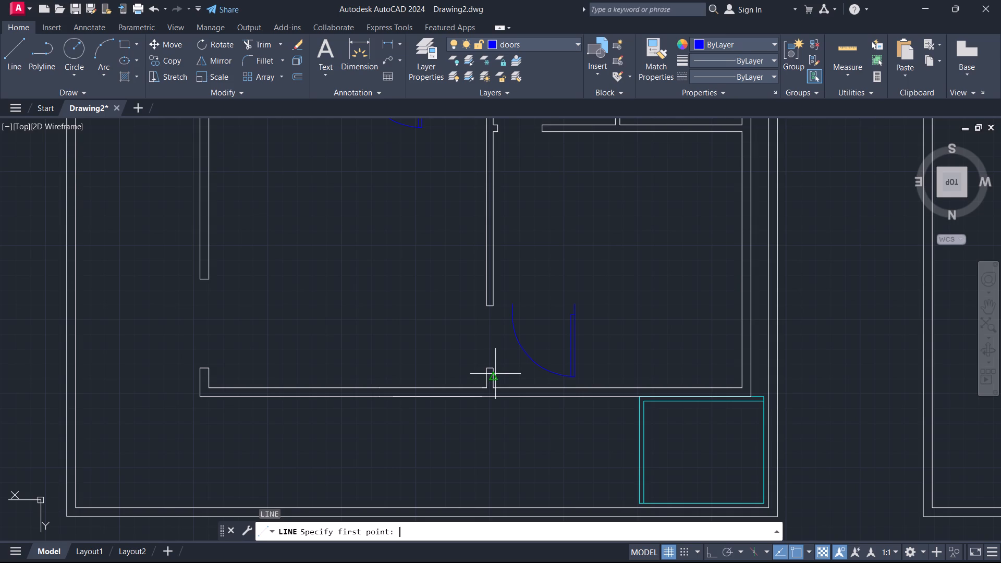
pyautogui.click(744, 370)
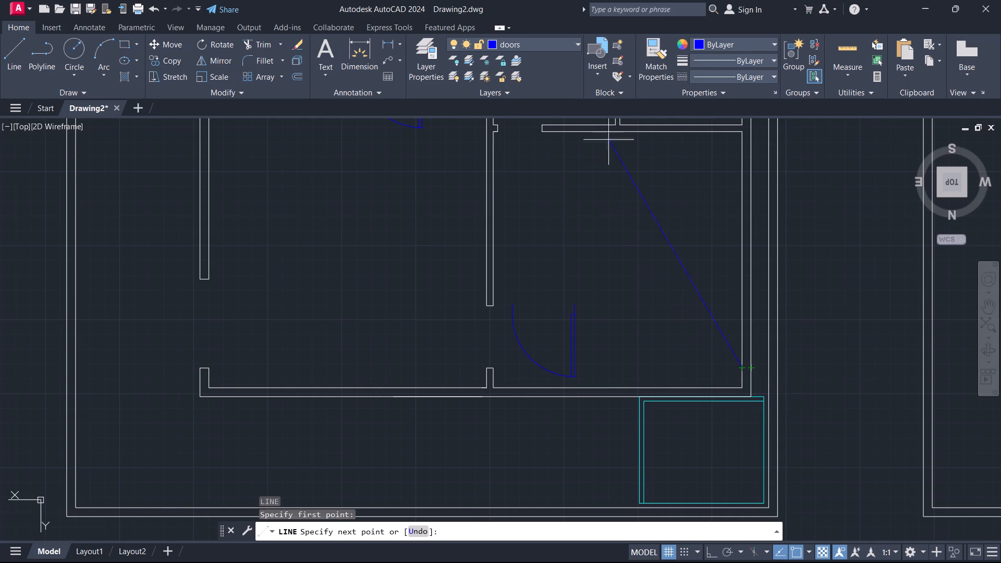
pyautogui.click(565, 45)
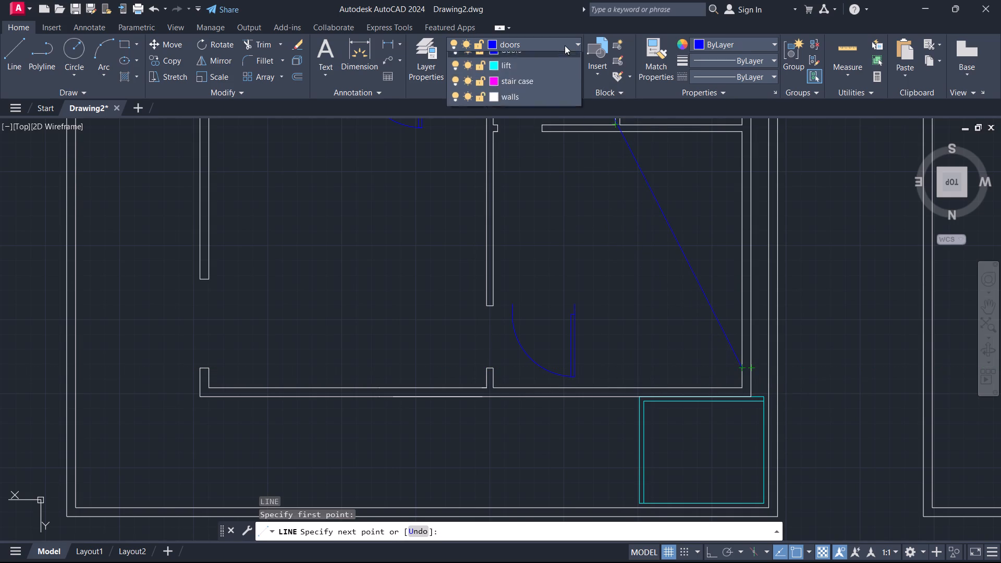
pyautogui.click(526, 118)
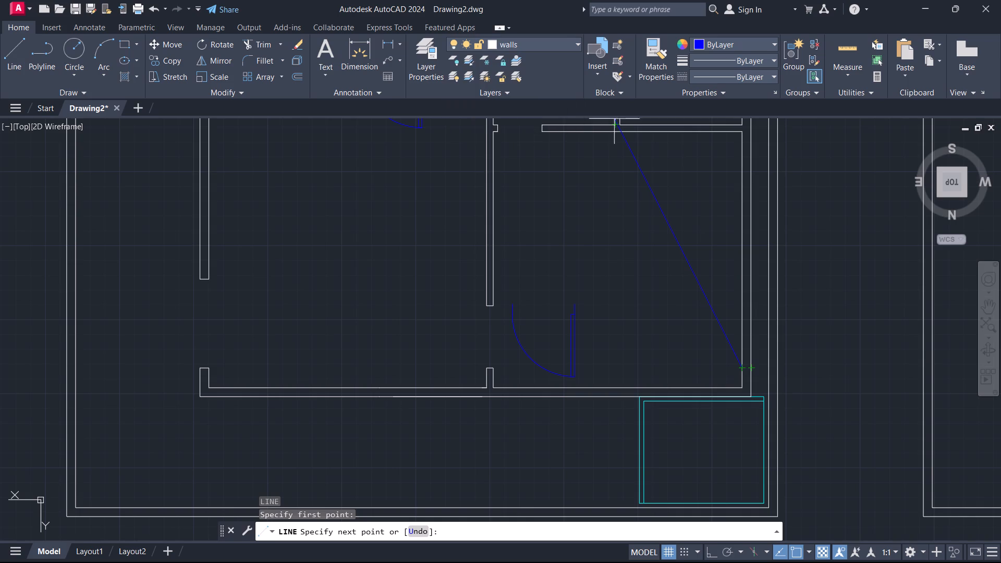
pyautogui.click(752, 371)
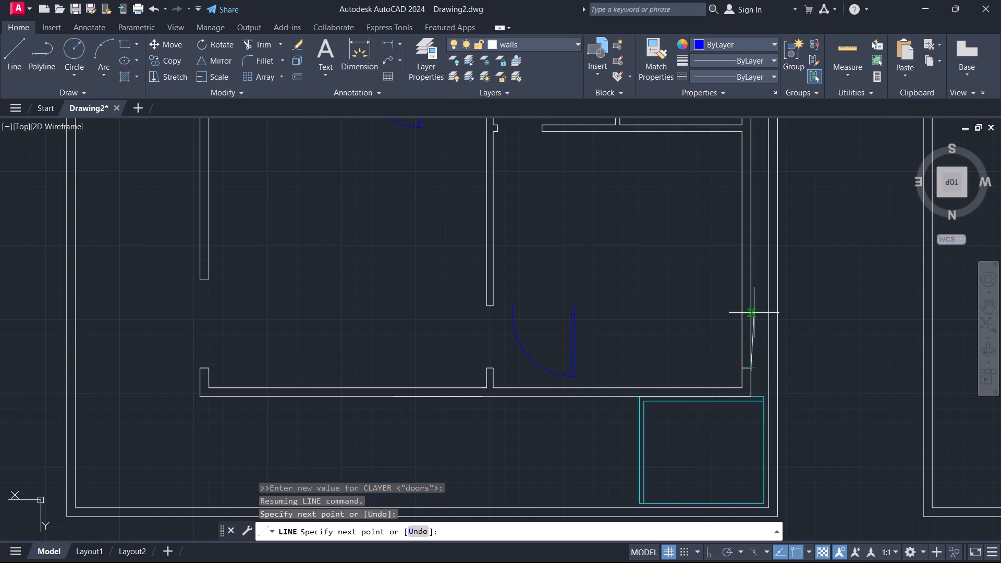
pyautogui.scroll(4, 745, 360)
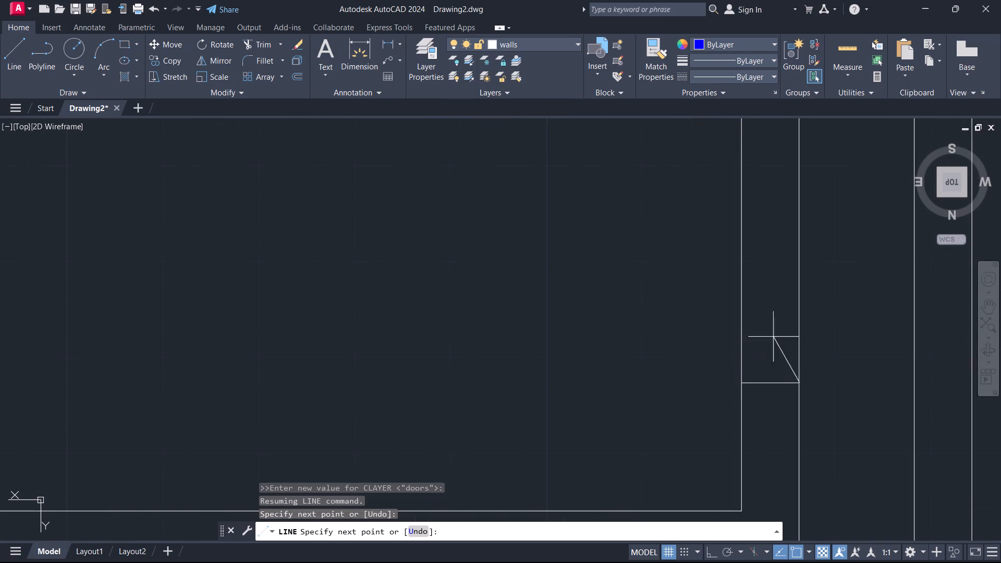
pyautogui.scroll(-3, 801, 211)
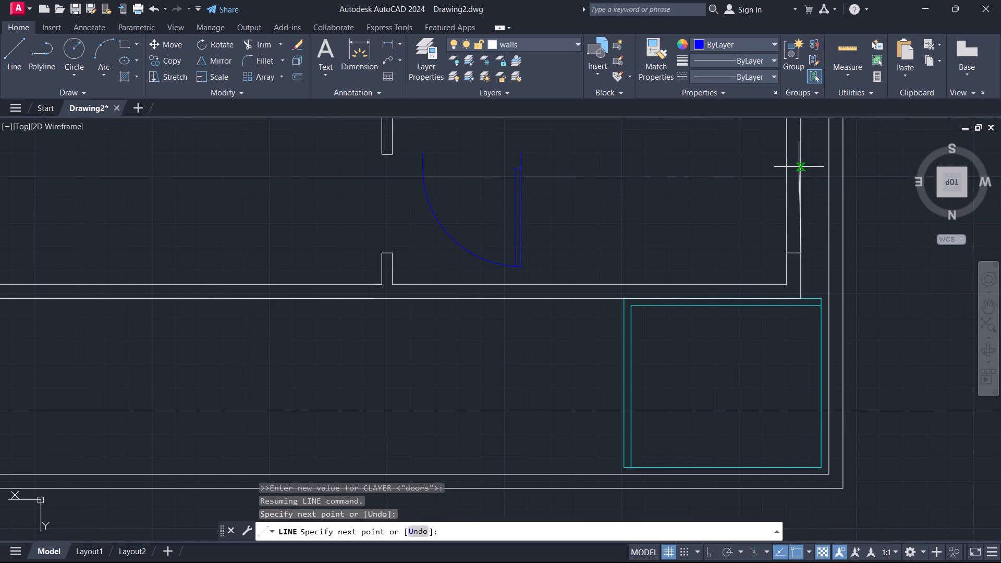
pyautogui.write("4'")
pyautogui.press('Return')
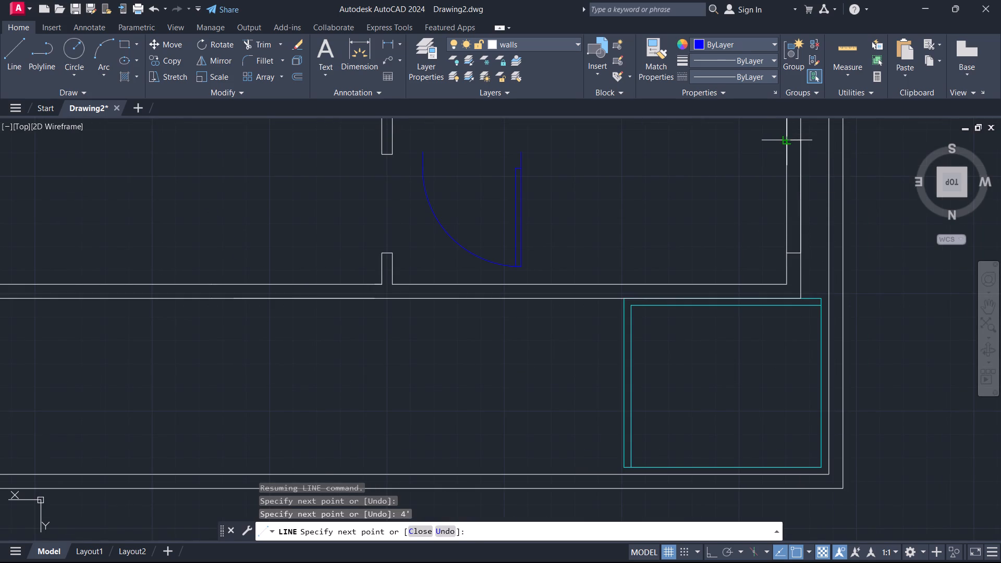
pyautogui.press('F8')
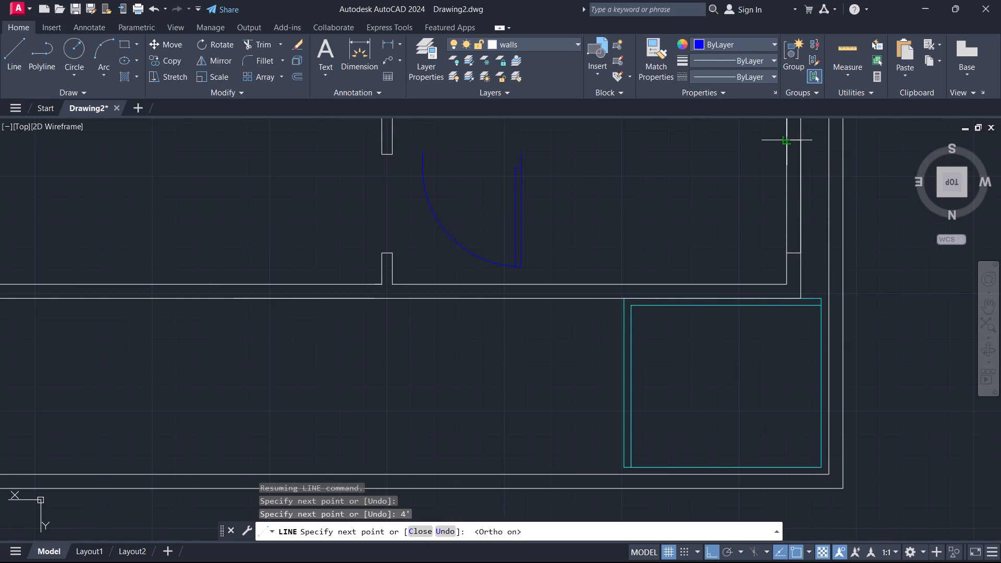
pyautogui.click(790, 140)
pyautogui.press('Escape')
# Outline a 3'6" opening across the bottom wall of the third plan's large middle room, starting in line with the short wall end above.
pyautogui.scroll(-2, 694, 203)
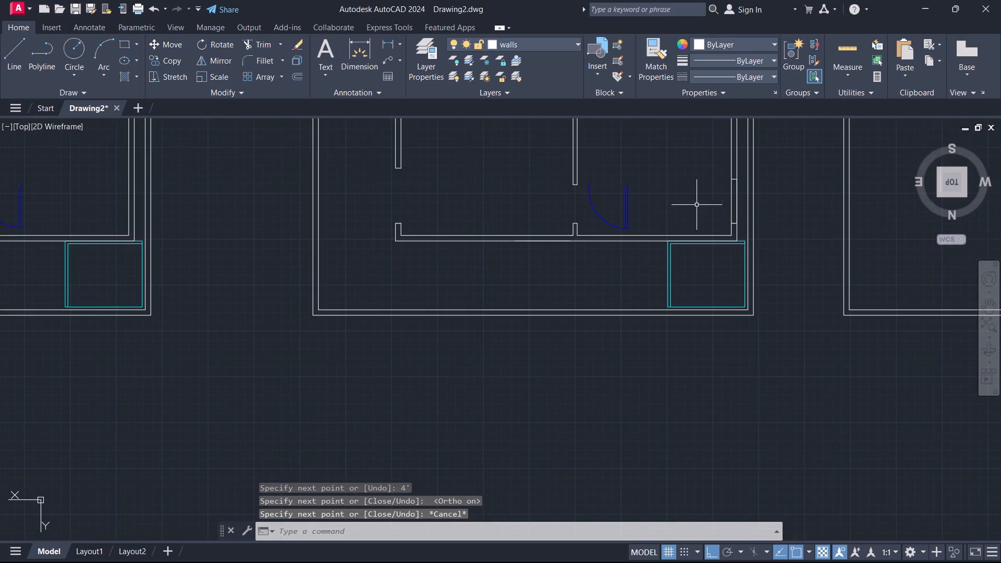
pyautogui.moveTo(538, 197); pyautogui.dragTo(577, 326, button='middle')
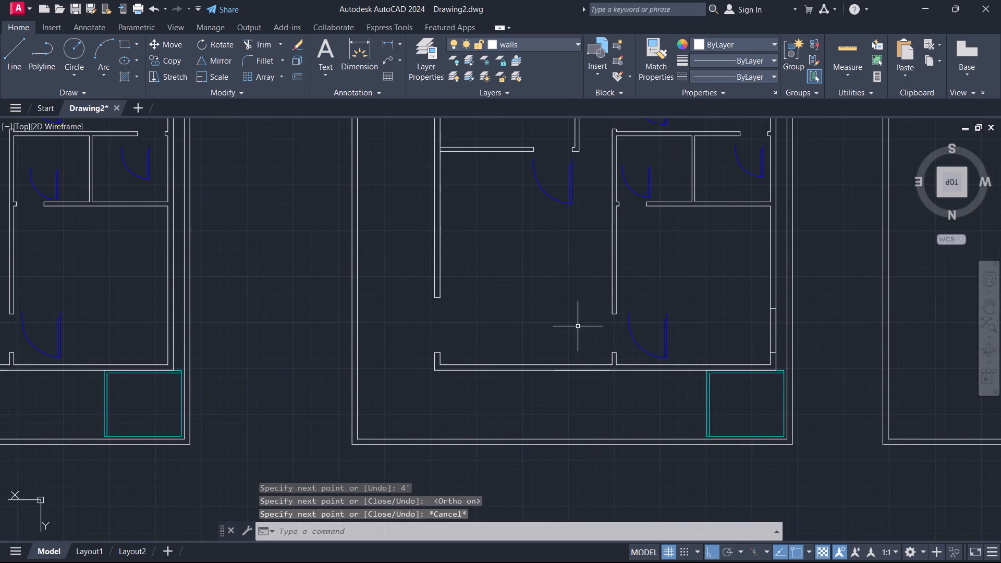
pyautogui.press('l')
pyautogui.press('Return')
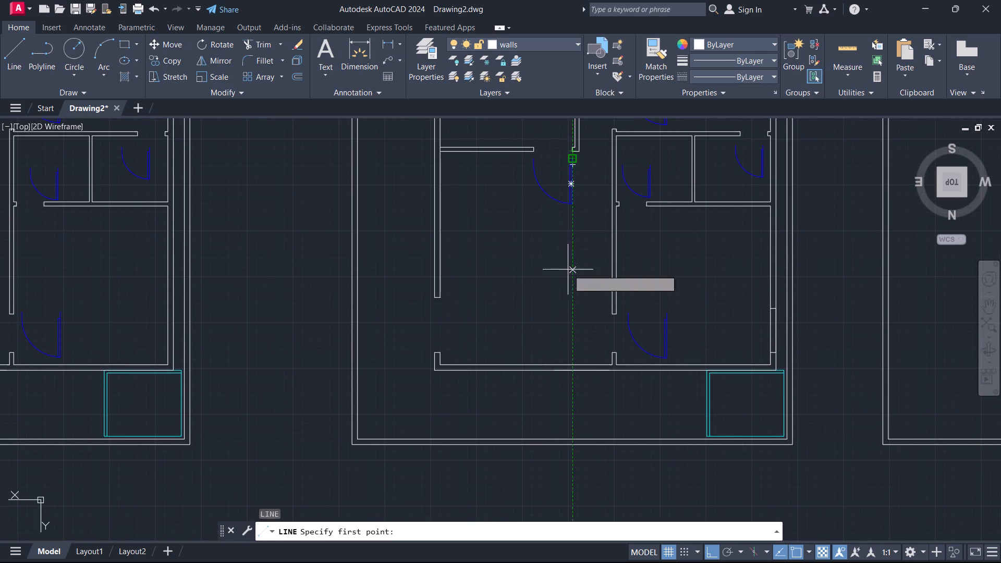
pyautogui.click(573, 364)
pyautogui.scroll(3, 573, 377)
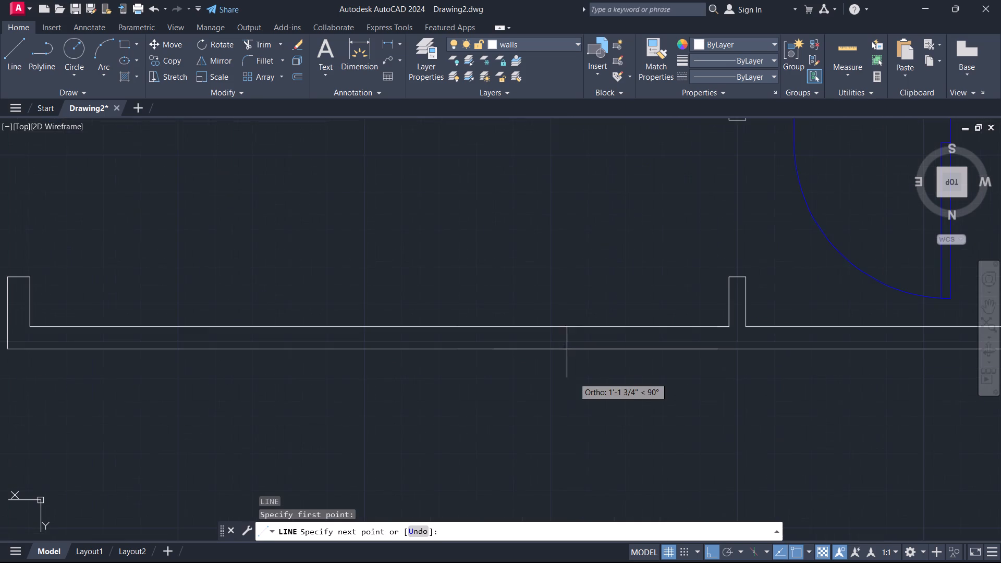
pyautogui.click(570, 352)
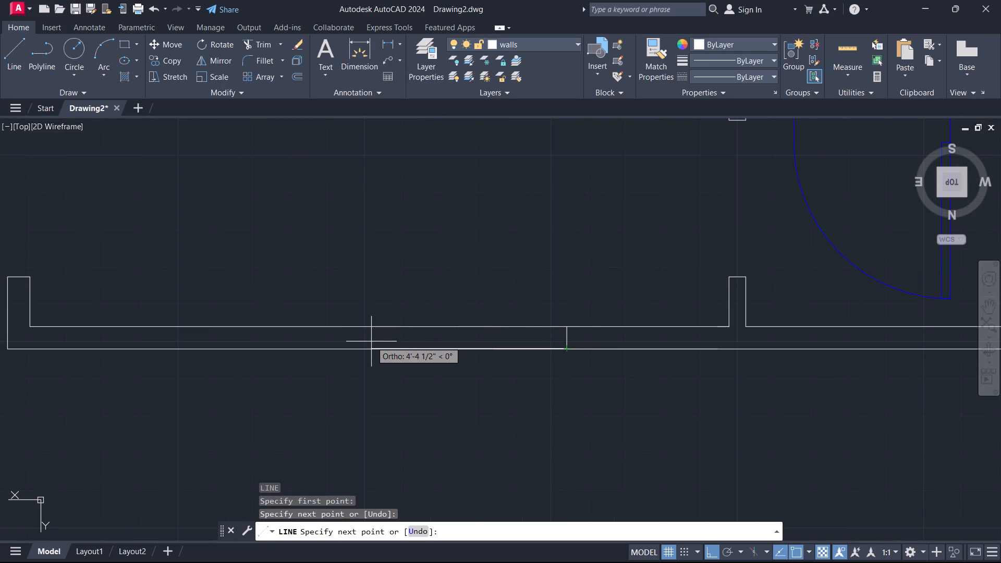
pyautogui.write("4'")
pyautogui.press('Return')
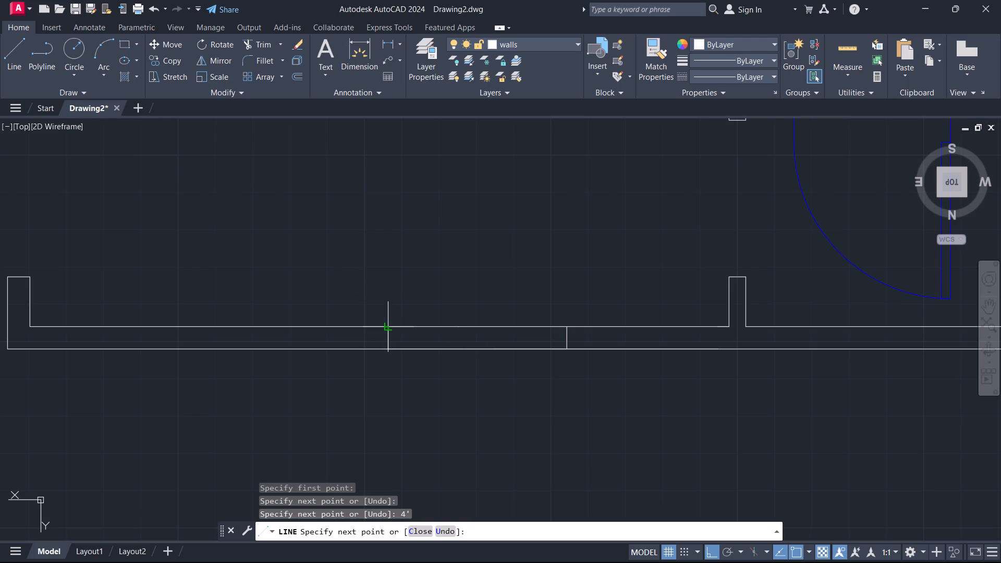
pyautogui.hotkey('ctrl', 'z')
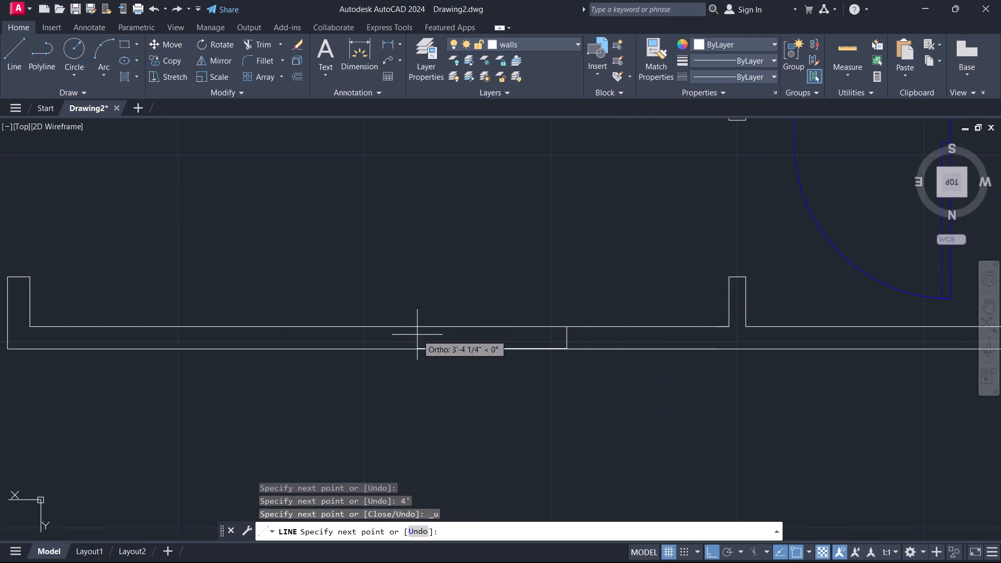
pyautogui.write("3'6")
pyautogui.hotkey('shift', '"')
pyautogui.press('Return')
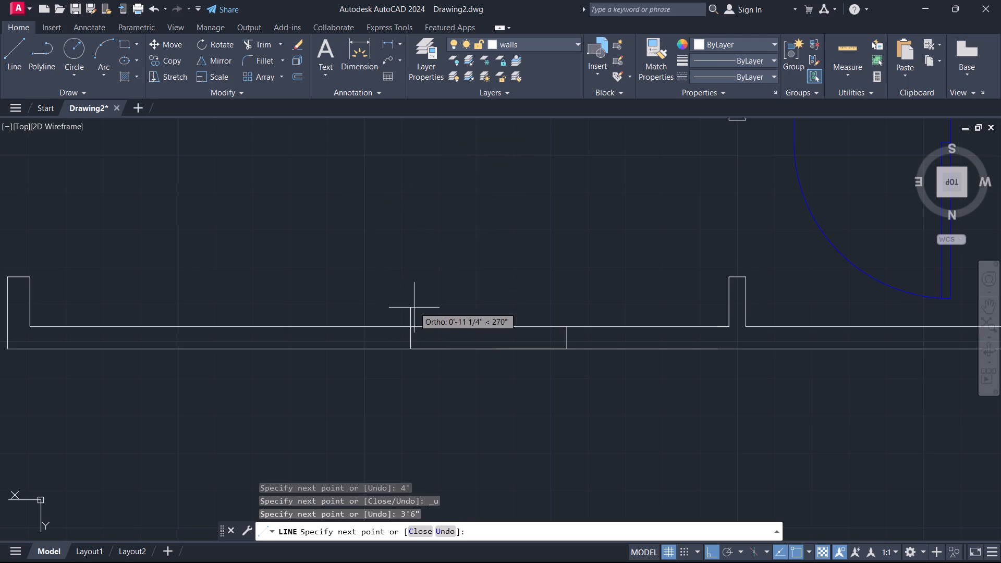
pyautogui.click(411, 321)
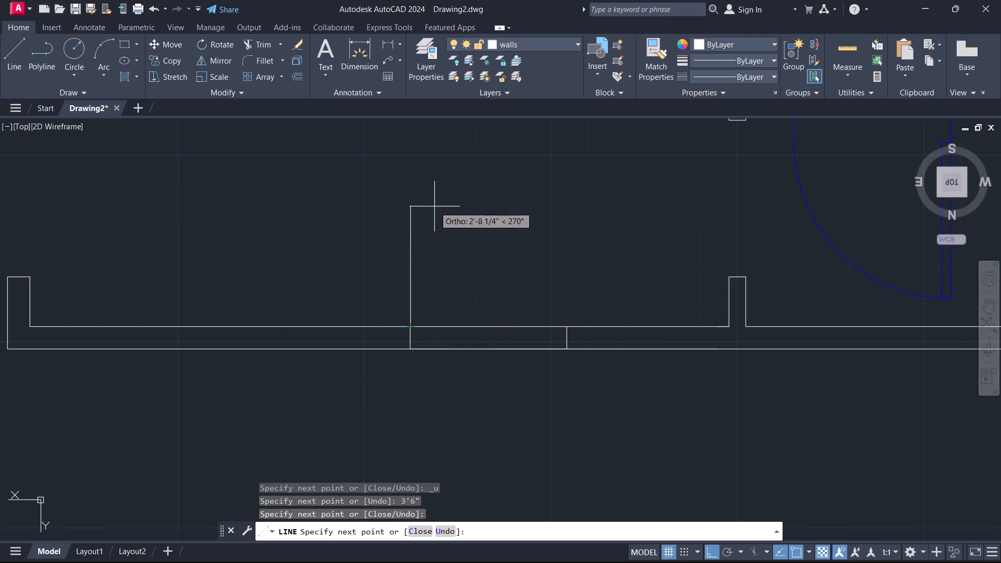
pyautogui.press('Escape')
# Check the width of the new opening in the bottom wall with a linear dimension, without placing it.
pyautogui.click(389, 42)
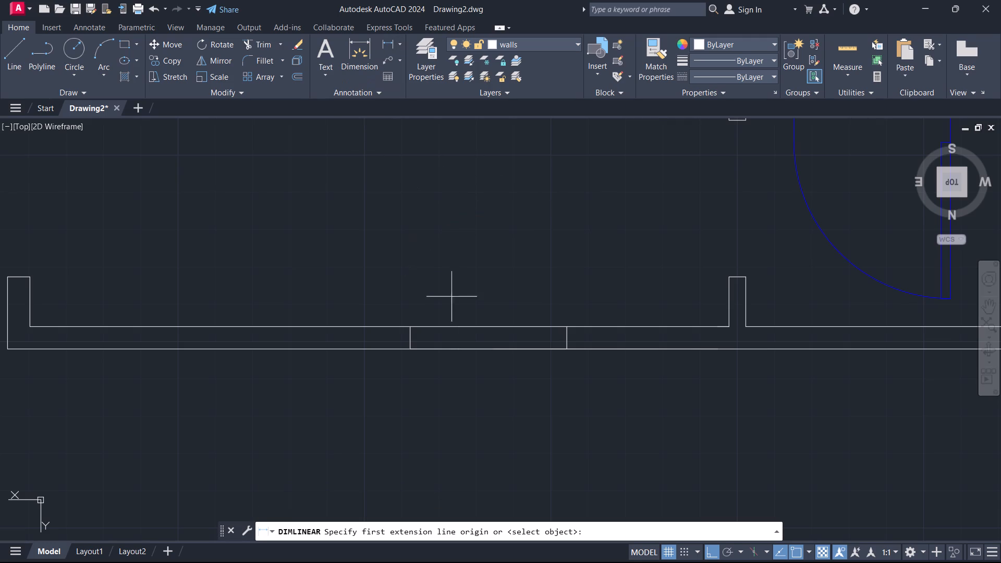
pyautogui.click(411, 322)
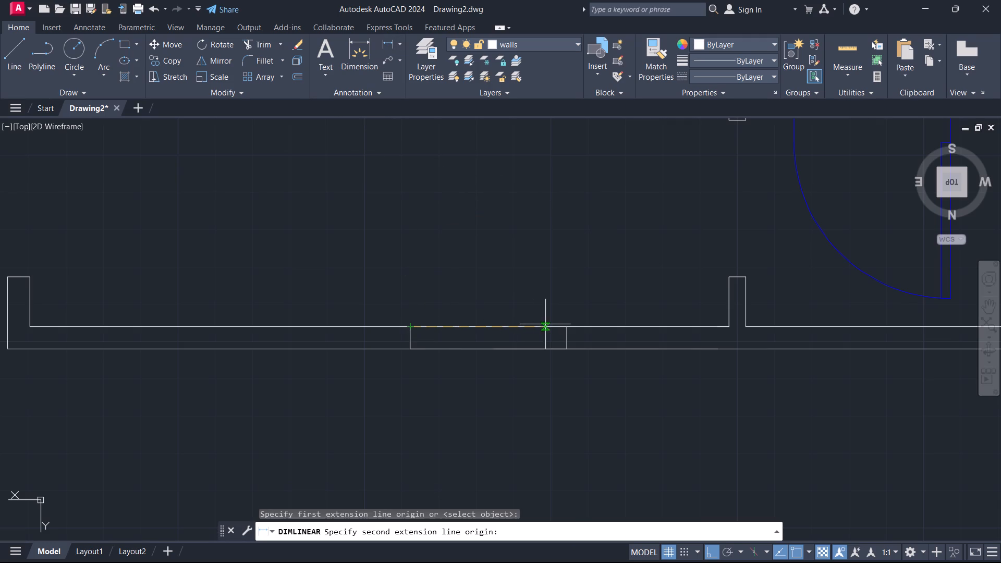
pyautogui.click(566, 327)
pyautogui.press('Escape')
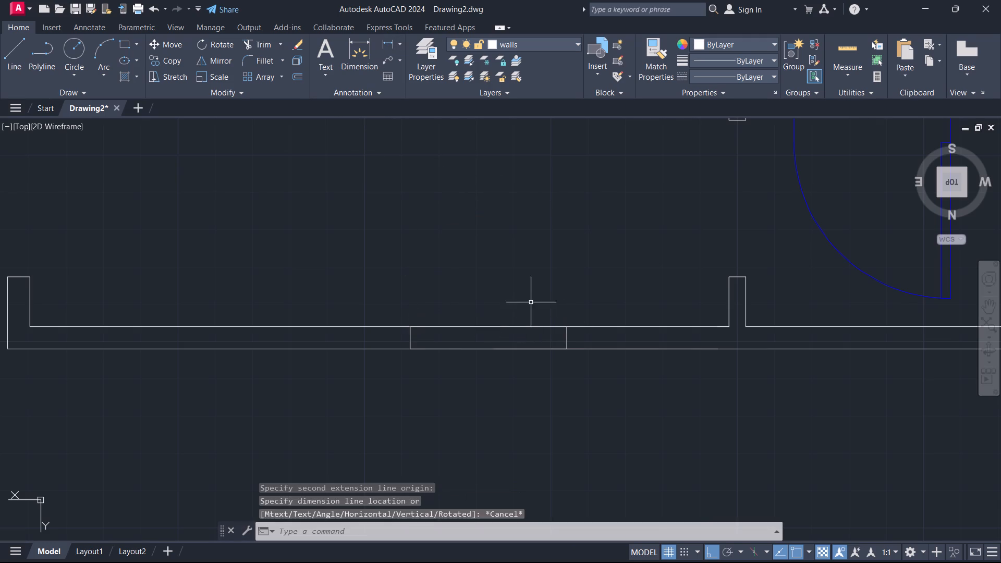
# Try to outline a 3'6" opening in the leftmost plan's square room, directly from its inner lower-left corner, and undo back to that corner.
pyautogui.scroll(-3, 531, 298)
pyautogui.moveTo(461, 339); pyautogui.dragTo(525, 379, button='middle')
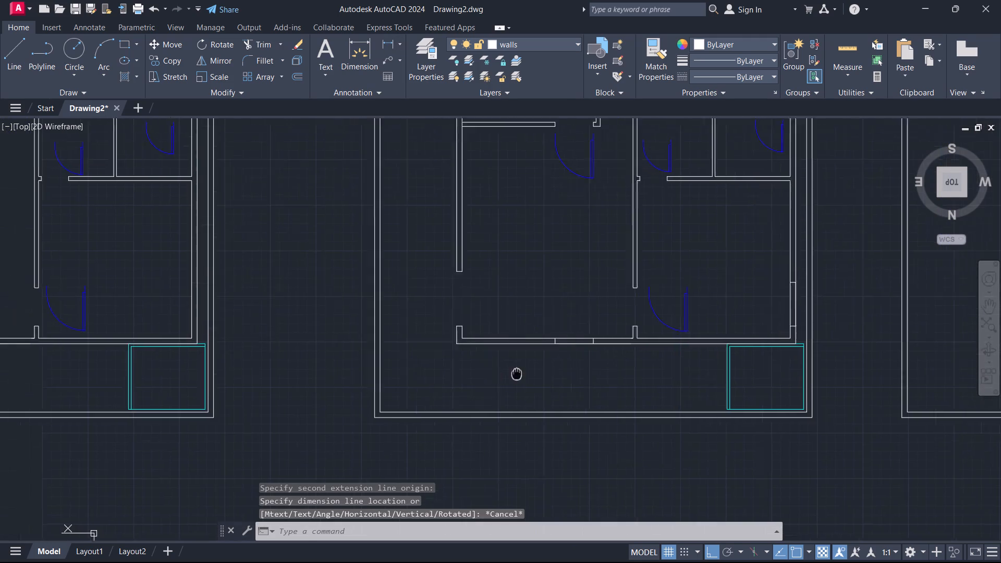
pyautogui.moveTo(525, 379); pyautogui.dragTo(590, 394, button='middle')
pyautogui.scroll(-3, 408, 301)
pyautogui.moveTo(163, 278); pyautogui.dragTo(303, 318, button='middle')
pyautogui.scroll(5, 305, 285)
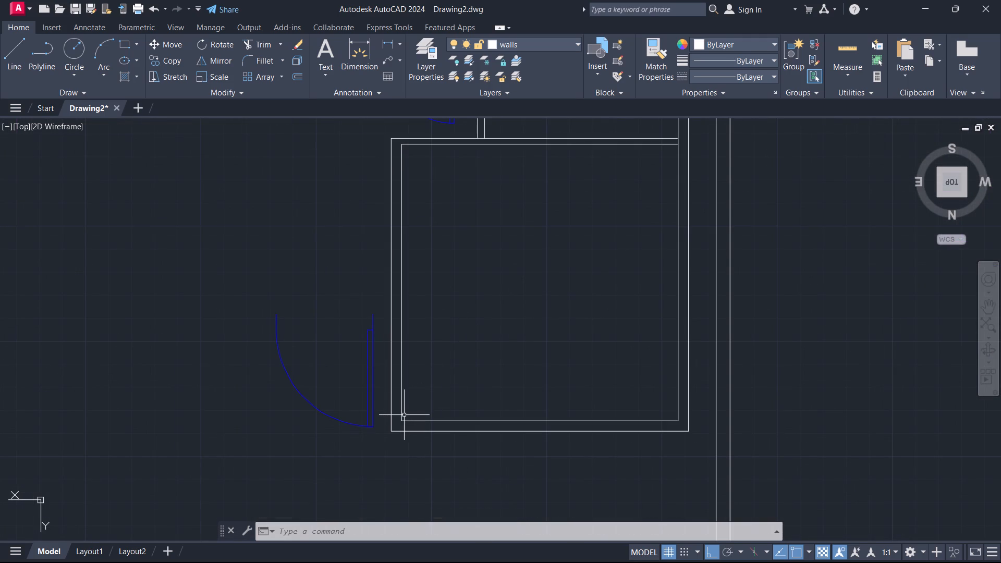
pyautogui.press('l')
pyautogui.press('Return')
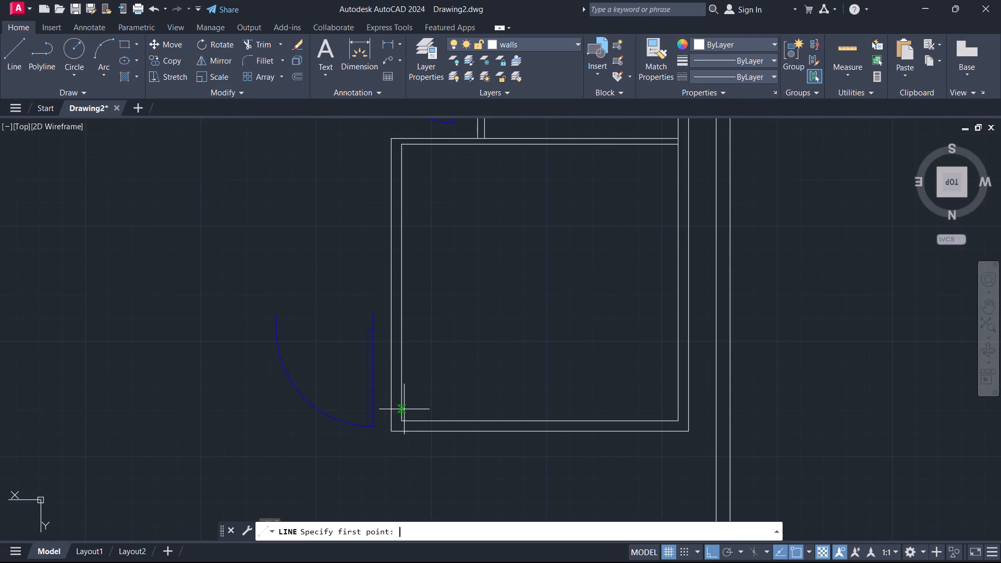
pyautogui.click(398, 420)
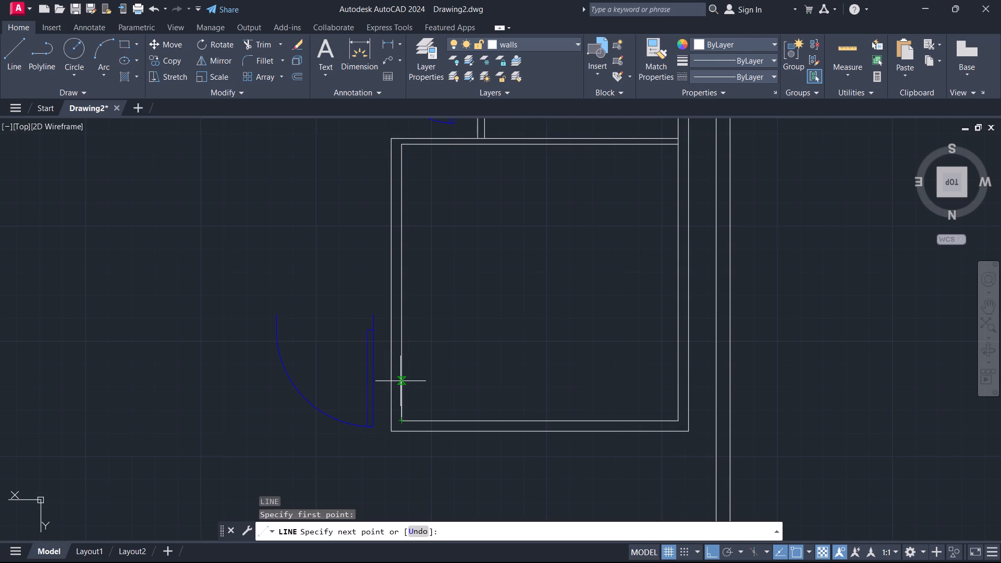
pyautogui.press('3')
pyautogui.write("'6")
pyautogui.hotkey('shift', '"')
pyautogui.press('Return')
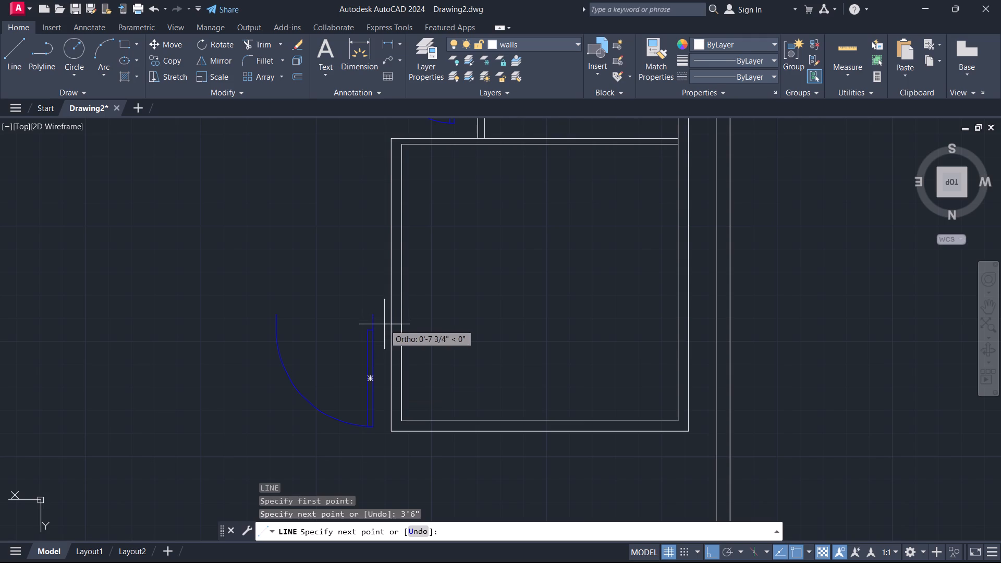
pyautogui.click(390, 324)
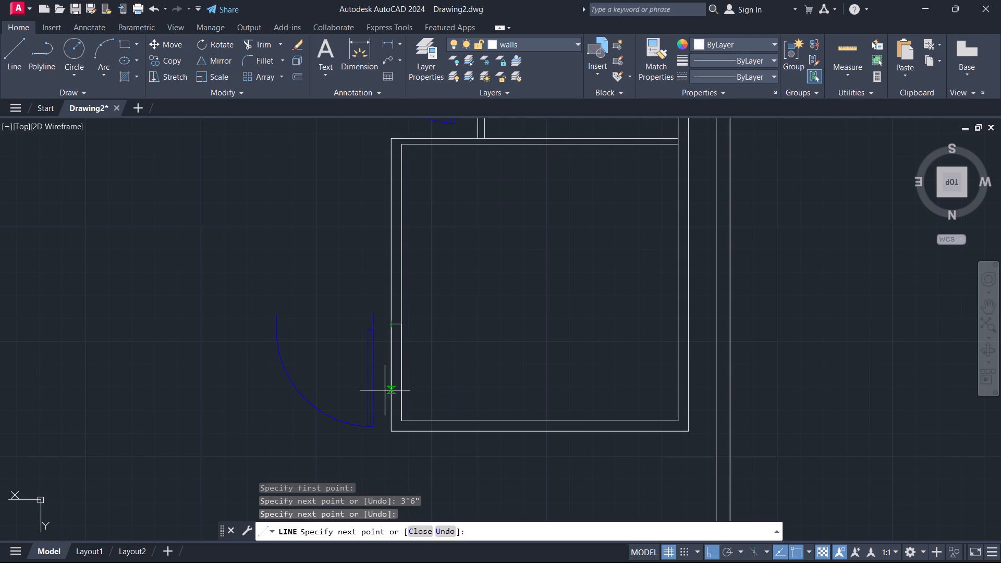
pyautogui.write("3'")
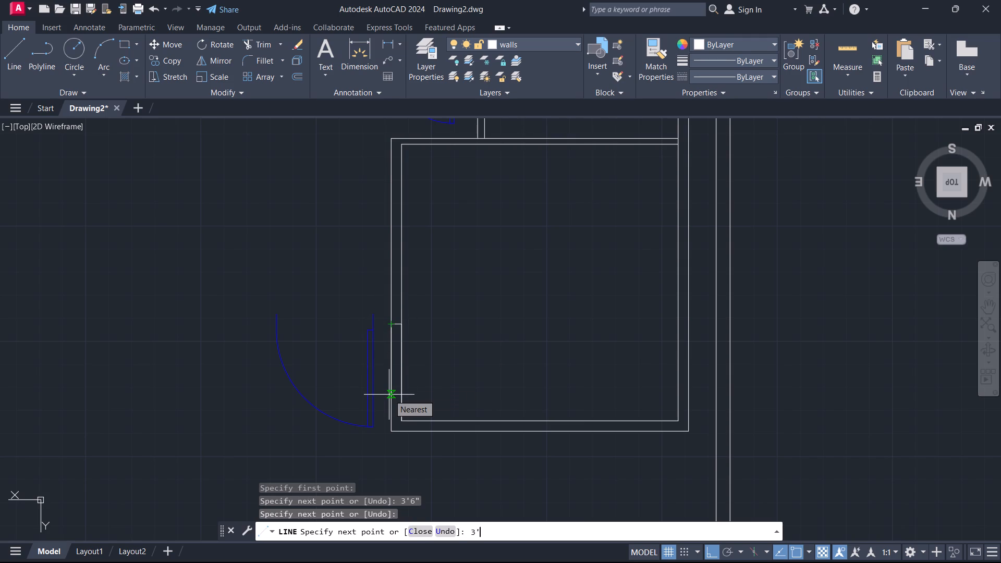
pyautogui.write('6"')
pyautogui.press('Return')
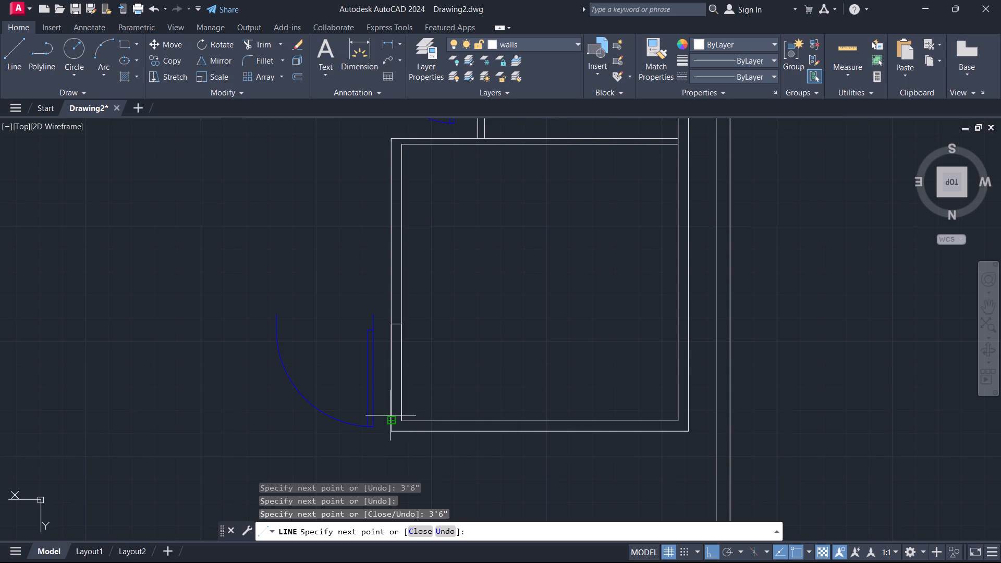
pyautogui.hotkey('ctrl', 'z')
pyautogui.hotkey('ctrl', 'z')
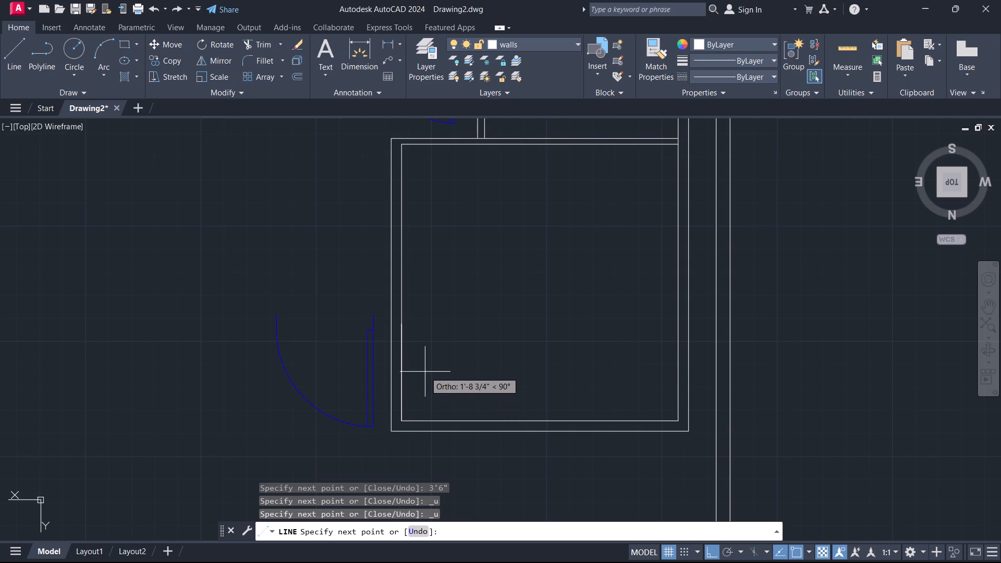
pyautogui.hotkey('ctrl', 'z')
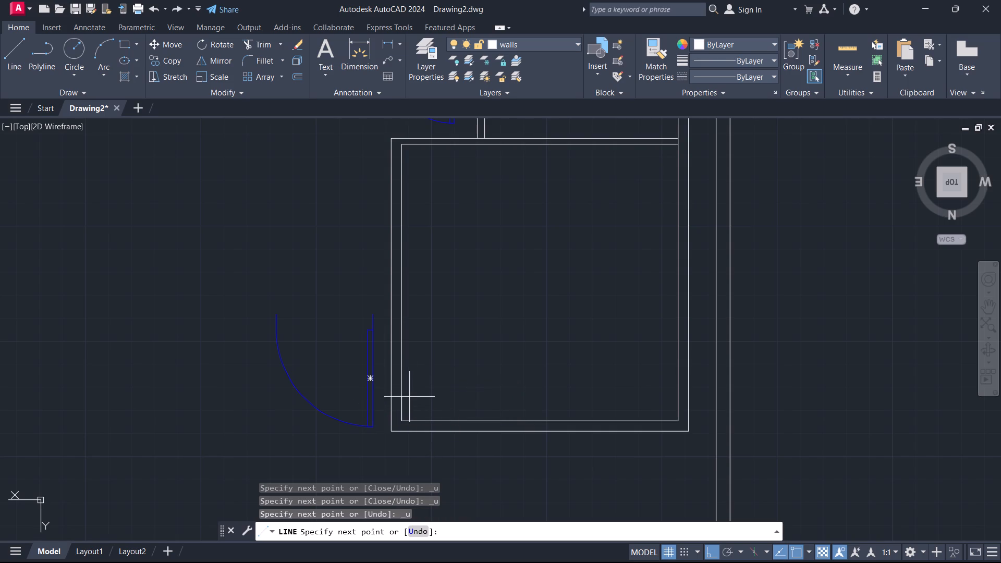
# Outline a 3'6" opening in the square room's left wall, starting 3" above the inner lower-left corner.
pyautogui.press('3')
pyautogui.press('Return')
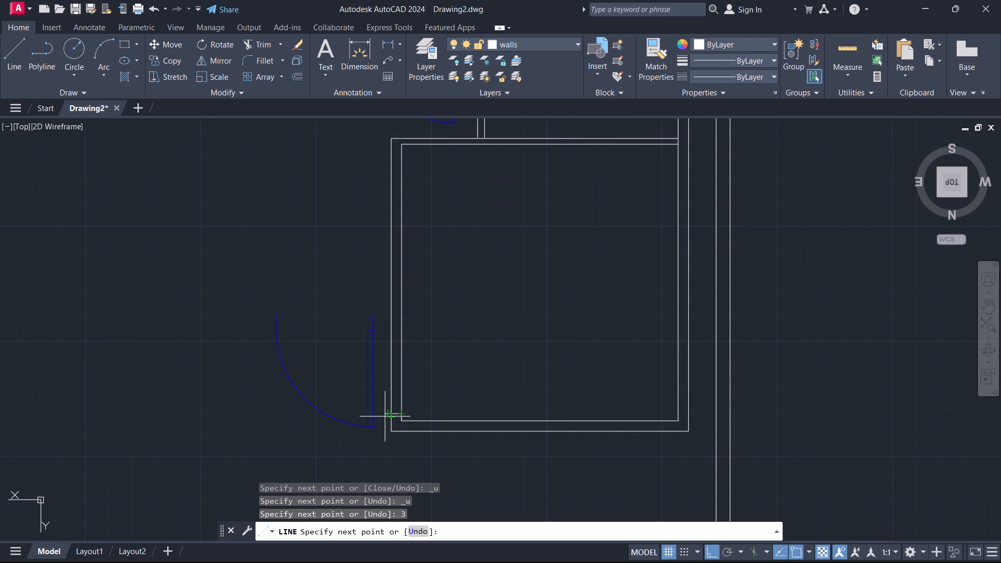
pyautogui.scroll(2, 408, 408)
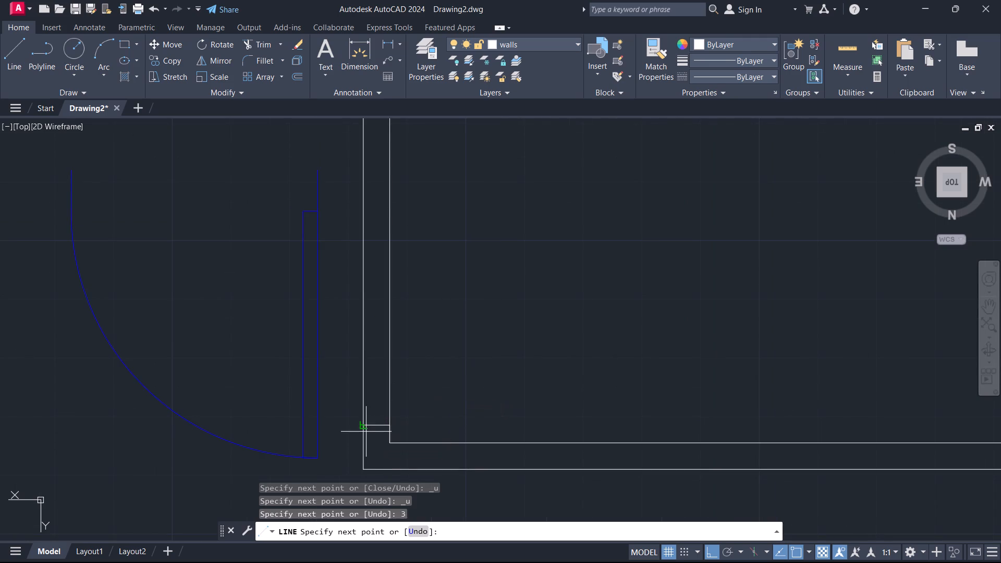
pyautogui.click(363, 427)
pyautogui.write('3\'6"')
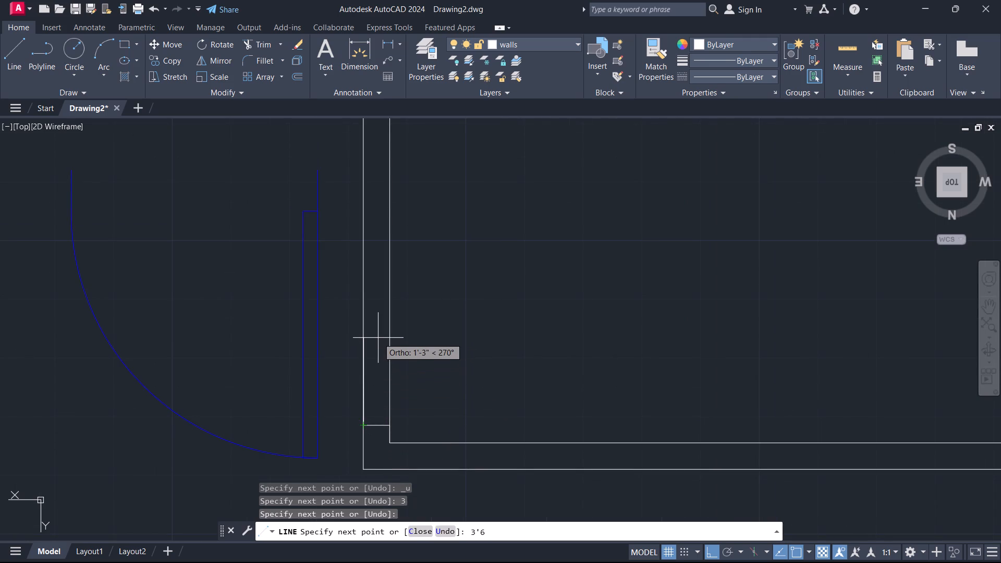
pyautogui.press('Return')
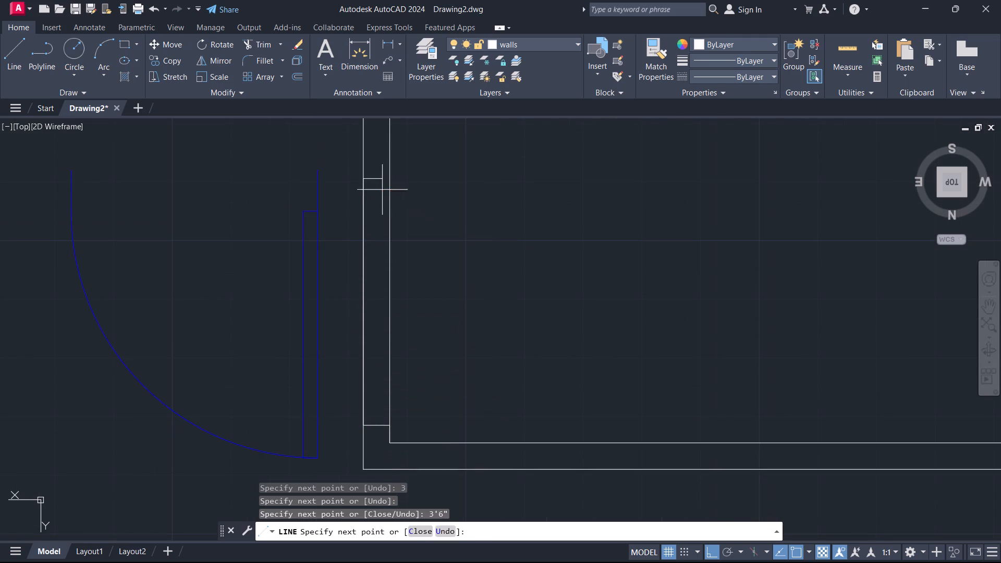
pyautogui.click(390, 179)
pyautogui.press('Escape')
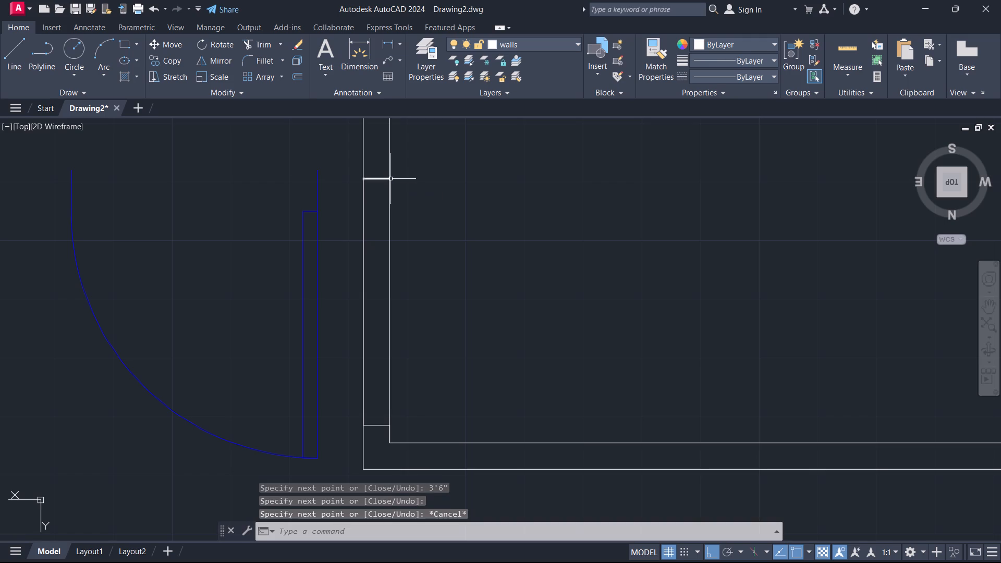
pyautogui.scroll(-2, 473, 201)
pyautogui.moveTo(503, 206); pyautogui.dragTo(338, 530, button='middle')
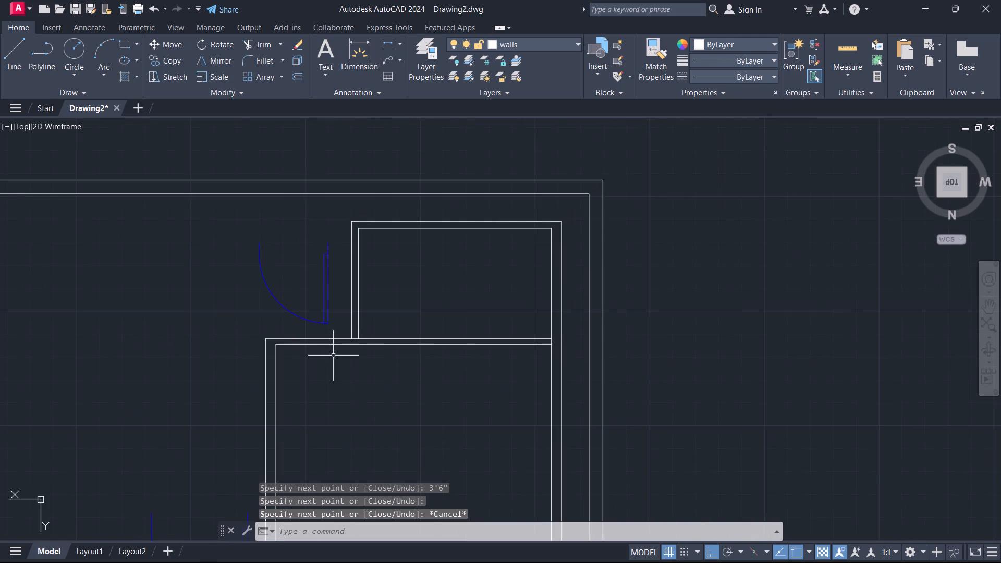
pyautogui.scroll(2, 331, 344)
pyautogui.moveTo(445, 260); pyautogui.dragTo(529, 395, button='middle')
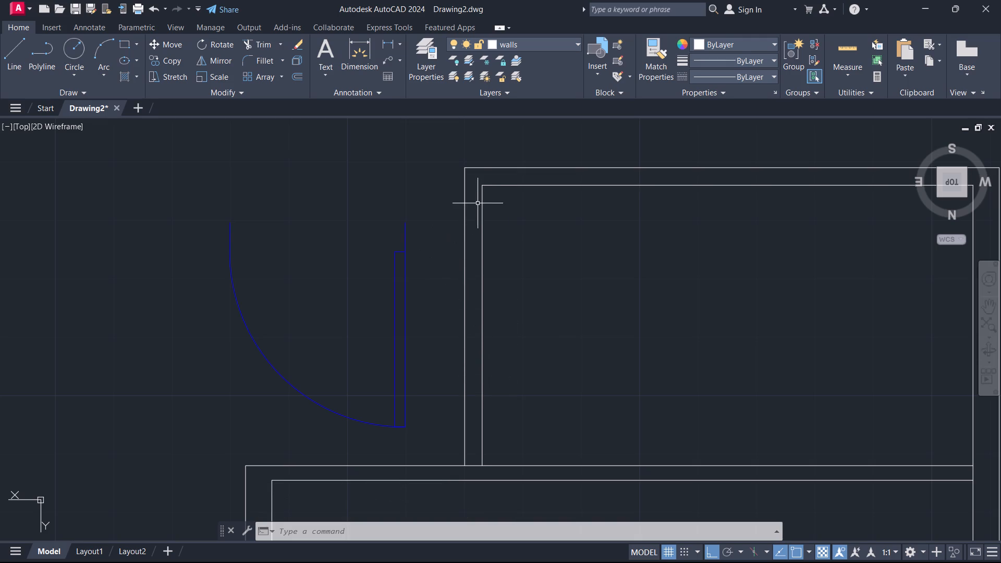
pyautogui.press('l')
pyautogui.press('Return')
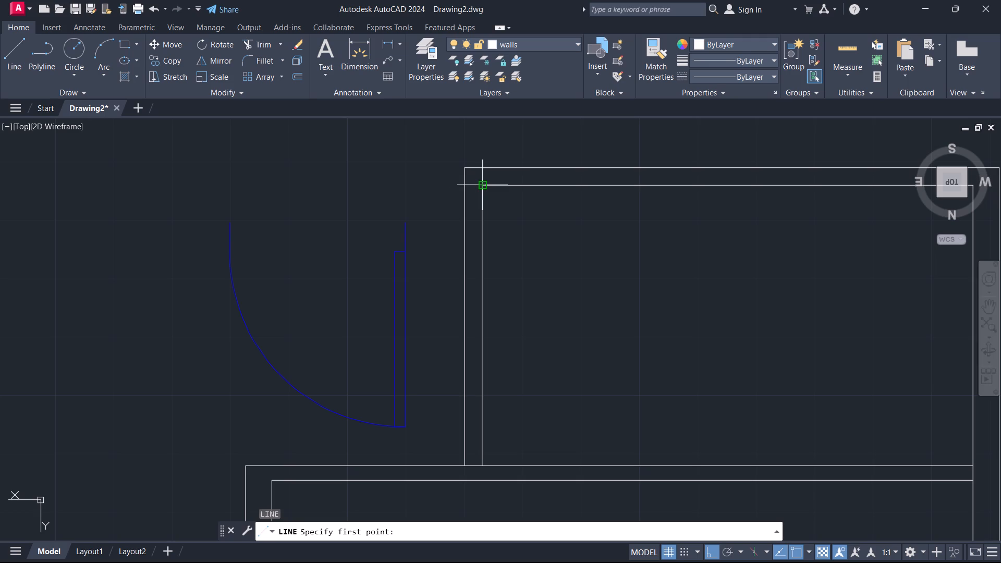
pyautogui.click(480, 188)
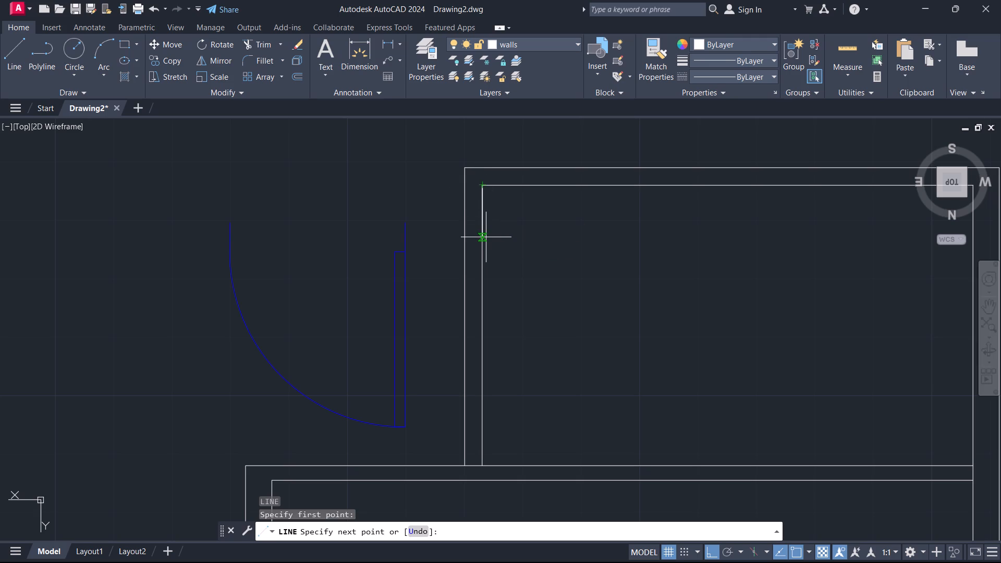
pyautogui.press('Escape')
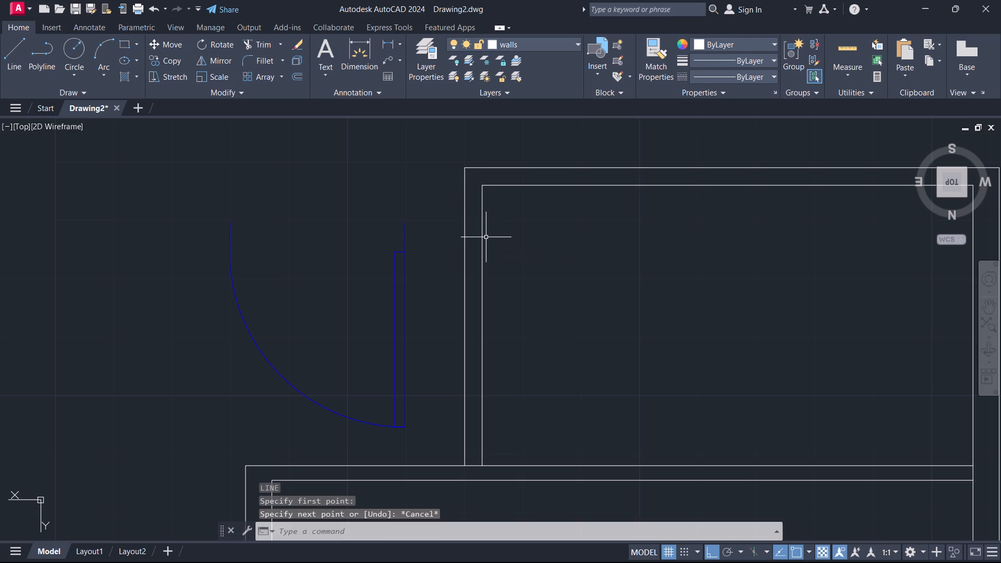
# Outline a 2'6" opening in the left wall of the small room above the square room, starting 3" above their shared wall.
pyautogui.press('l')
pyautogui.press('Return')
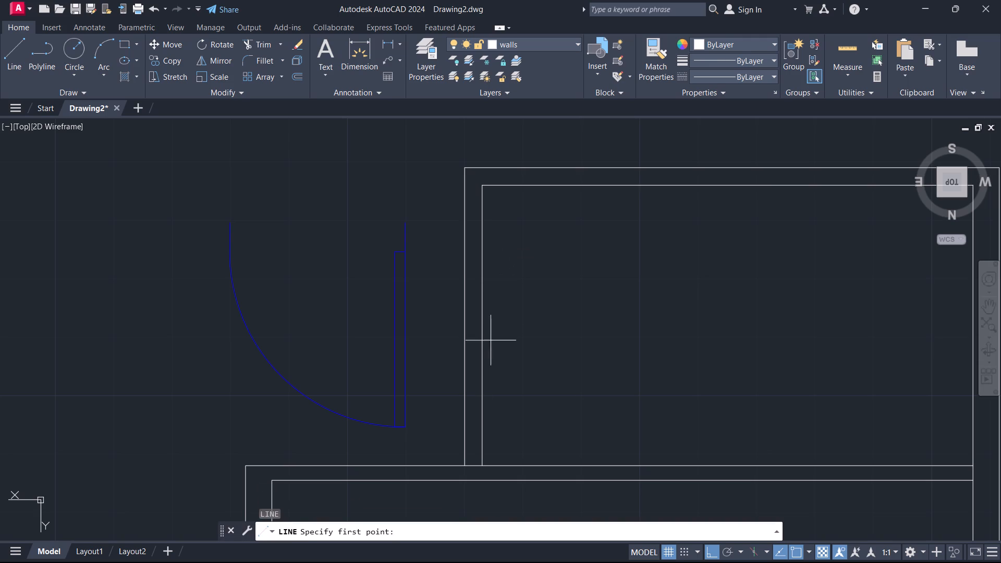
pyautogui.click(485, 465)
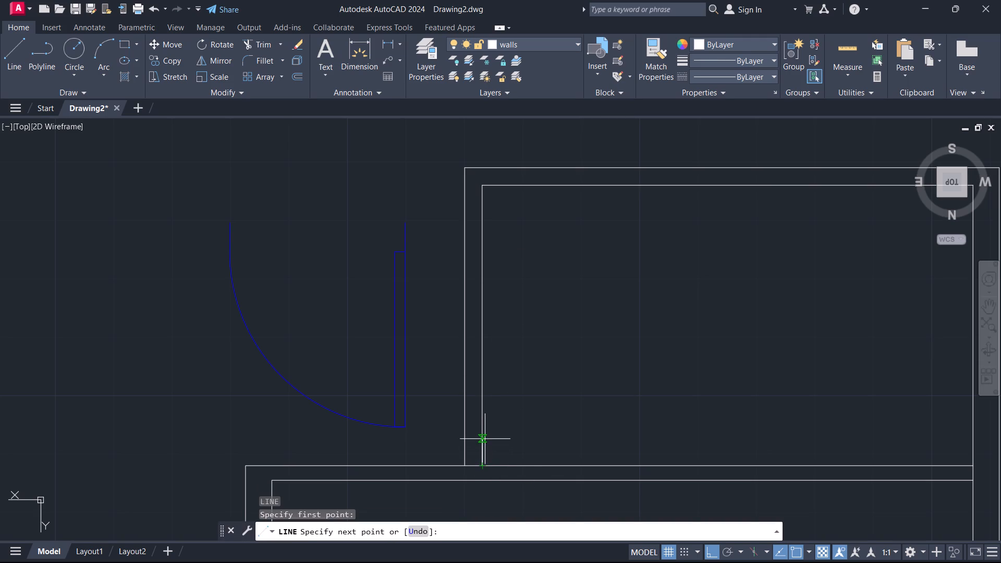
pyautogui.press('3')
pyautogui.press('Return')
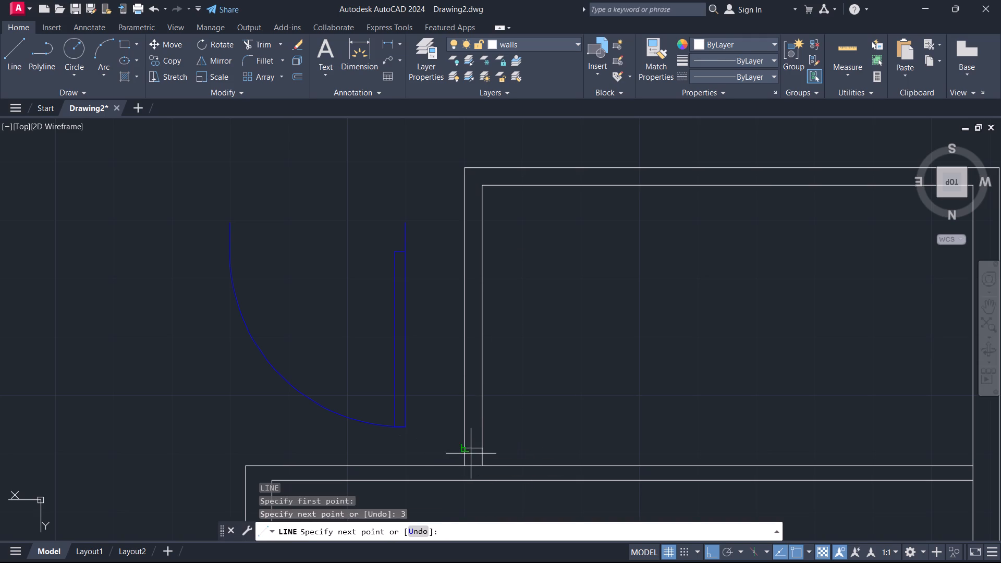
pyautogui.click(463, 451)
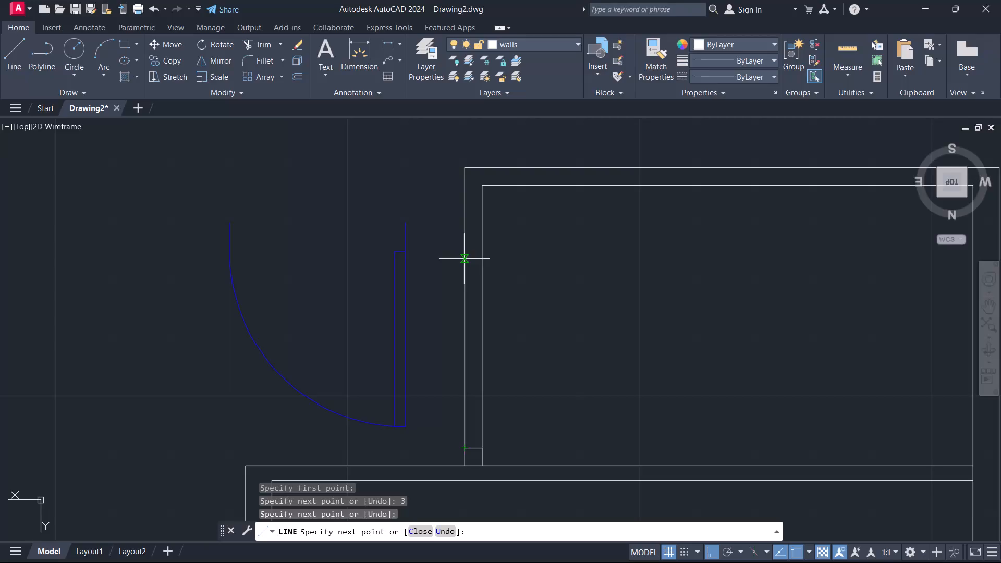
pyautogui.write('2\'6"')
pyautogui.press('Return')
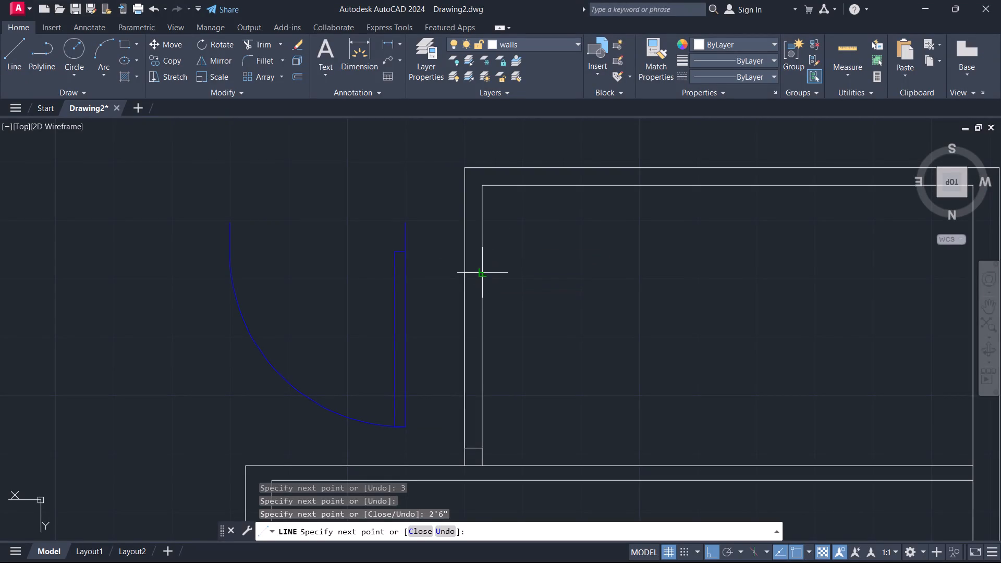
pyautogui.click(483, 274)
pyautogui.press('Escape')
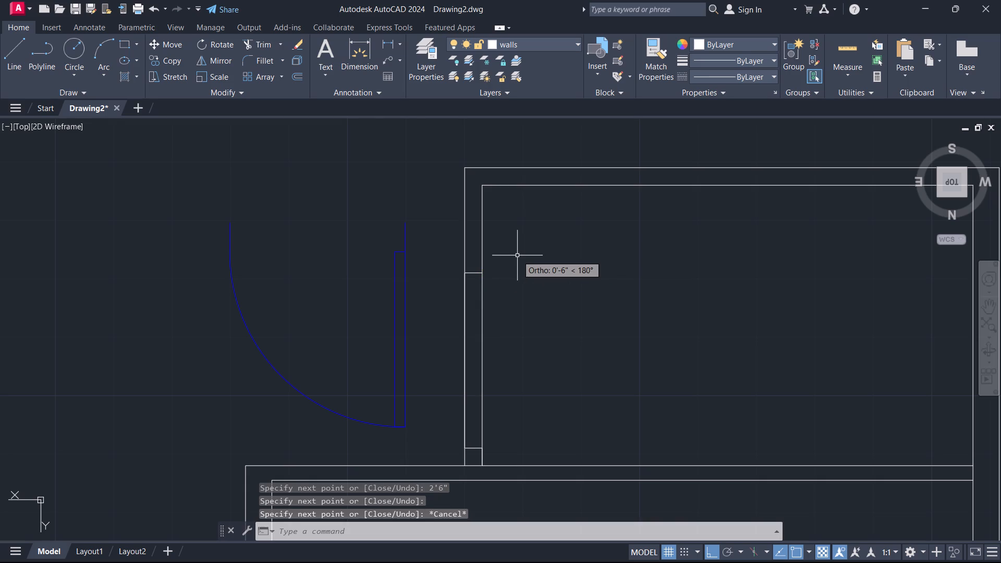
# Check the width of the small room's new opening with a linear dimension, without placing it.
pyautogui.scroll(-2, 518, 255)
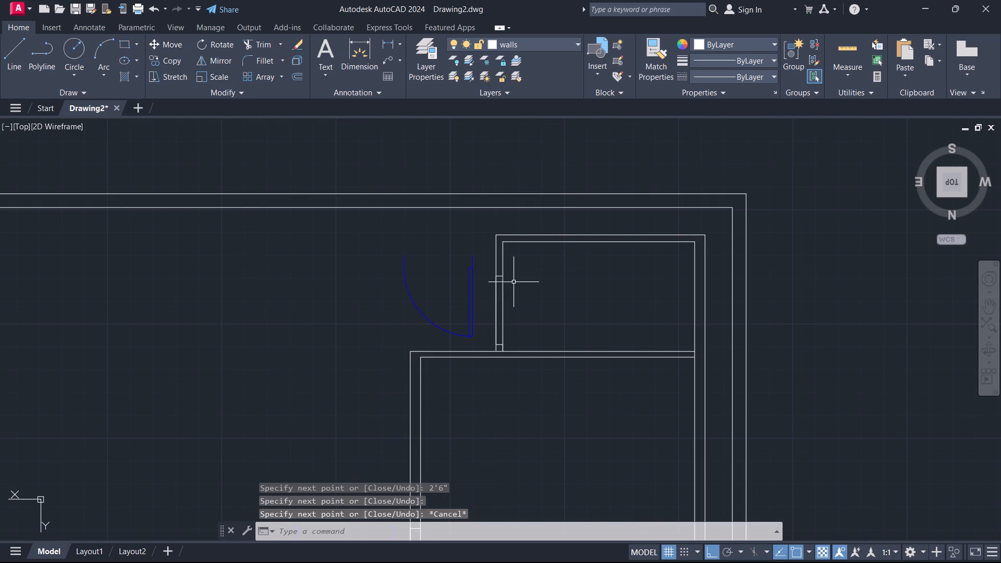
pyautogui.click(388, 39)
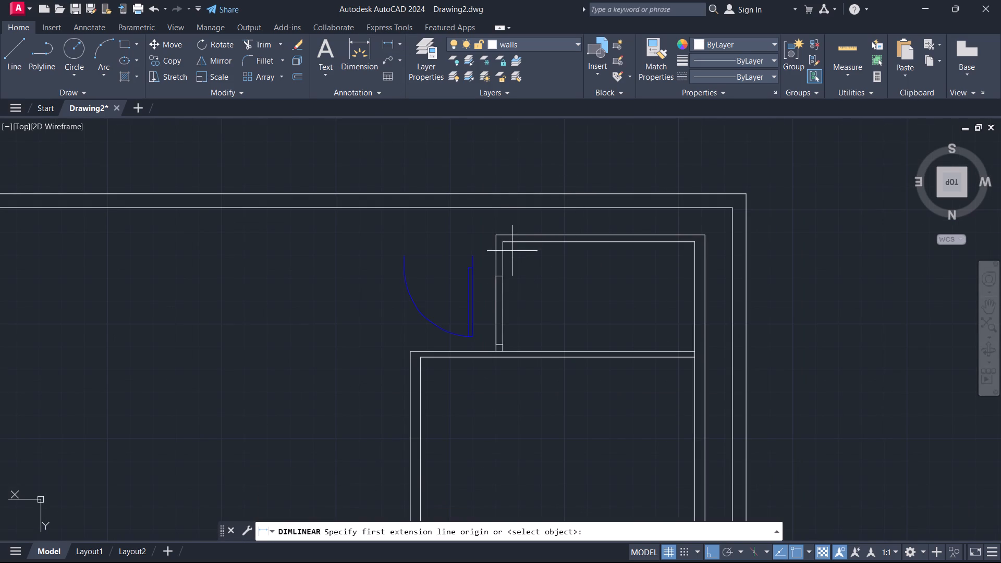
pyautogui.click(505, 277)
pyautogui.click(508, 340)
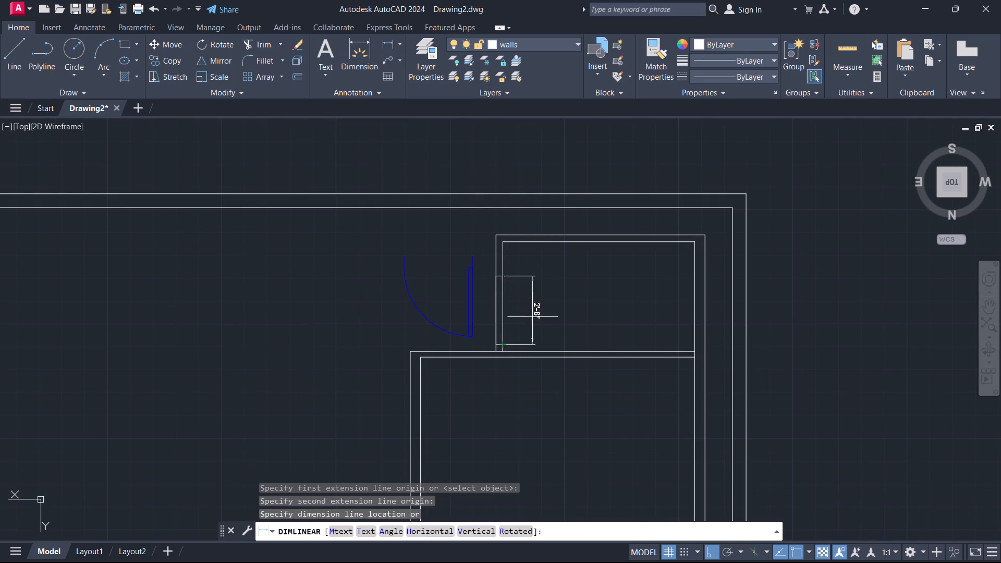
pyautogui.scroll(1, 539, 308)
pyautogui.press('Escape')
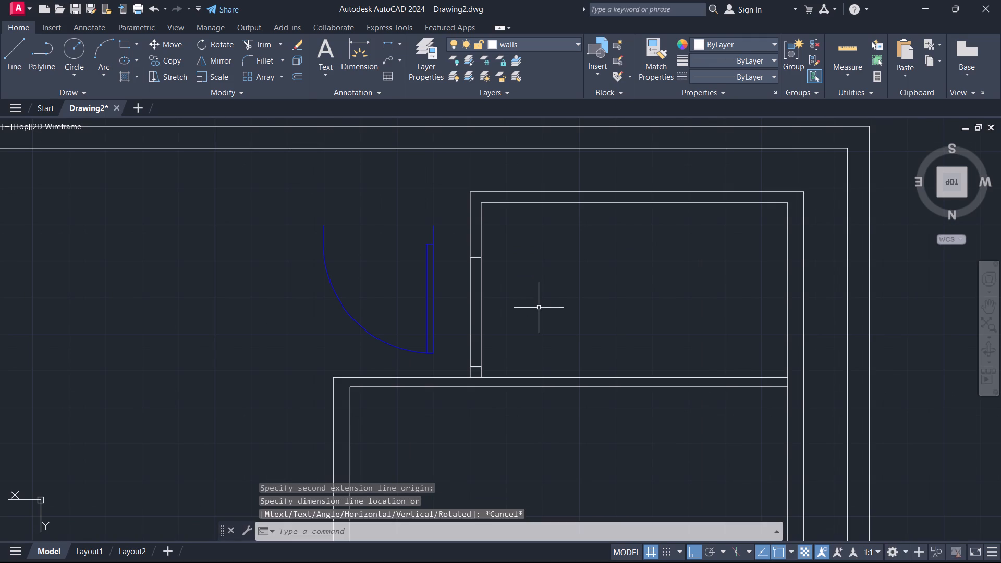
# Trim the wall lines across the small room's 2'6" opening to clear the gap.
pyautogui.write('tr')
pyautogui.press('Return')
pyautogui.moveTo(537, 307); pyautogui.dragTo(521, 311)
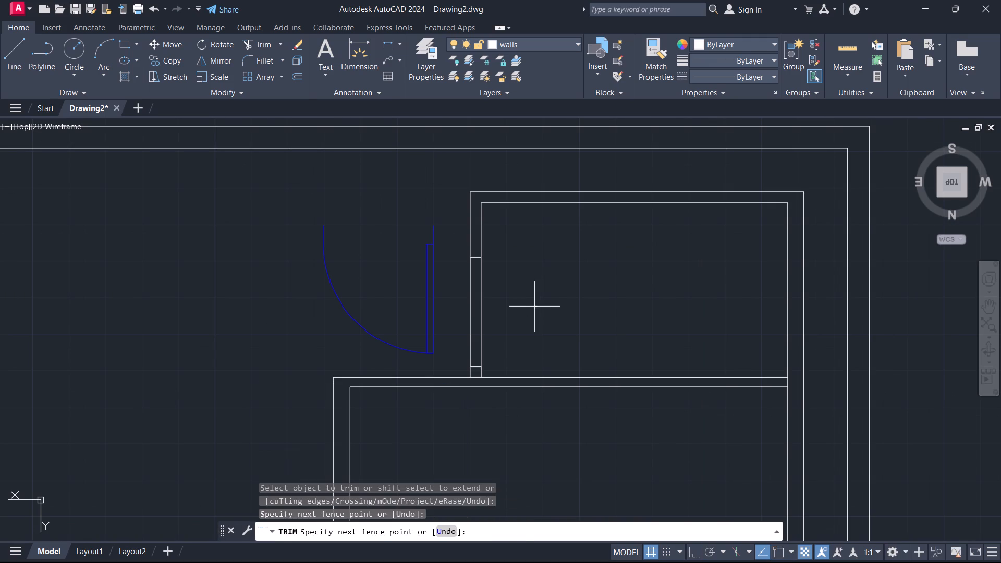
pyautogui.moveTo(521, 311); pyautogui.dragTo(452, 324)
# Trim the wall lines across the 3'6" opening in the square room's left wall to clear the gap.
pyautogui.scroll(-4, 520, 291)
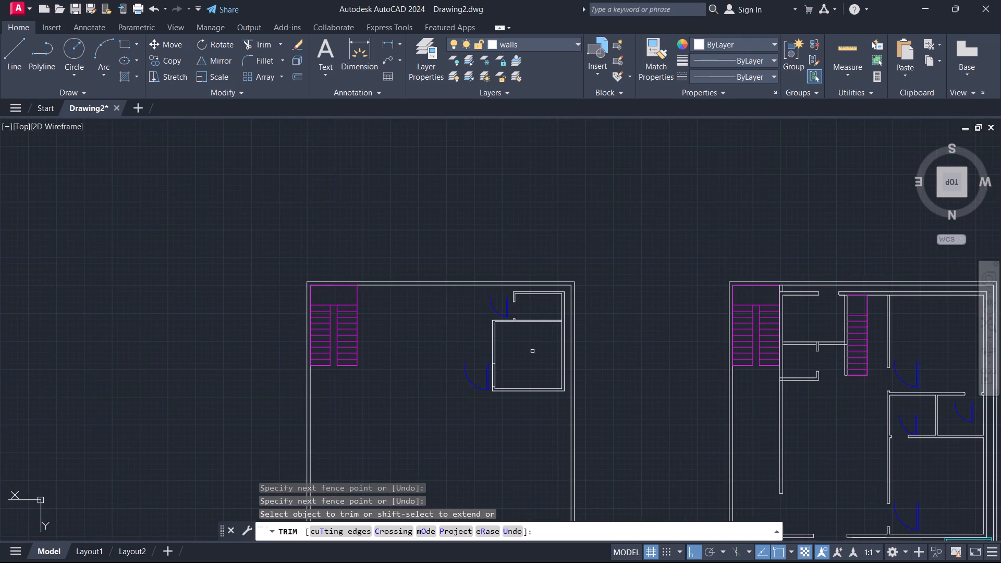
pyautogui.moveTo(532, 351); pyautogui.dragTo(358, 274, button='middle')
pyautogui.scroll(2, 332, 289)
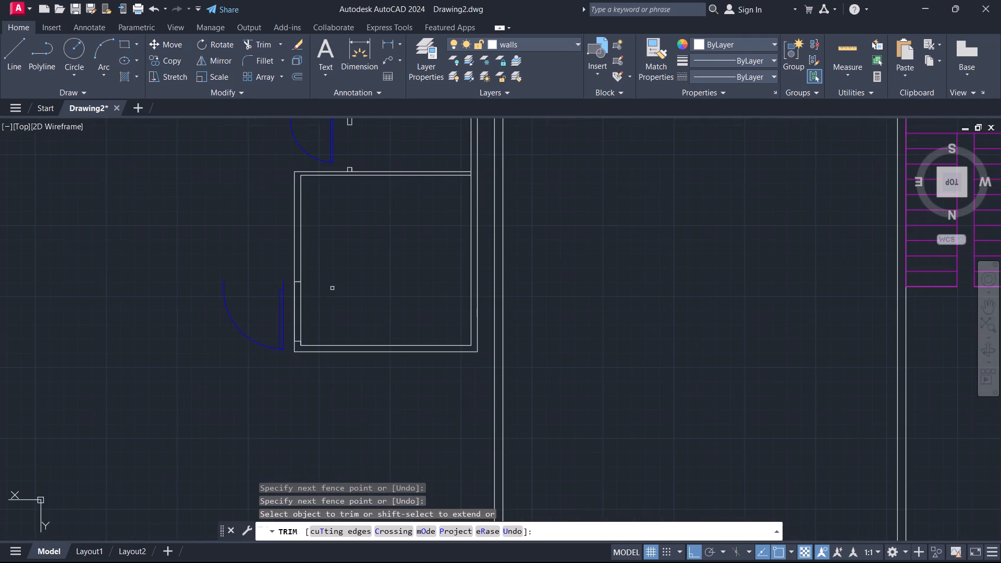
pyautogui.moveTo(289, 311); pyautogui.dragTo(310, 308)
# Trim the wall lines across the outlined opening in the third plan's bottom interior wall, clearing the leftover pieces.
pyautogui.scroll(-1, 339, 298)
pyautogui.scroll(-2, 386, 310)
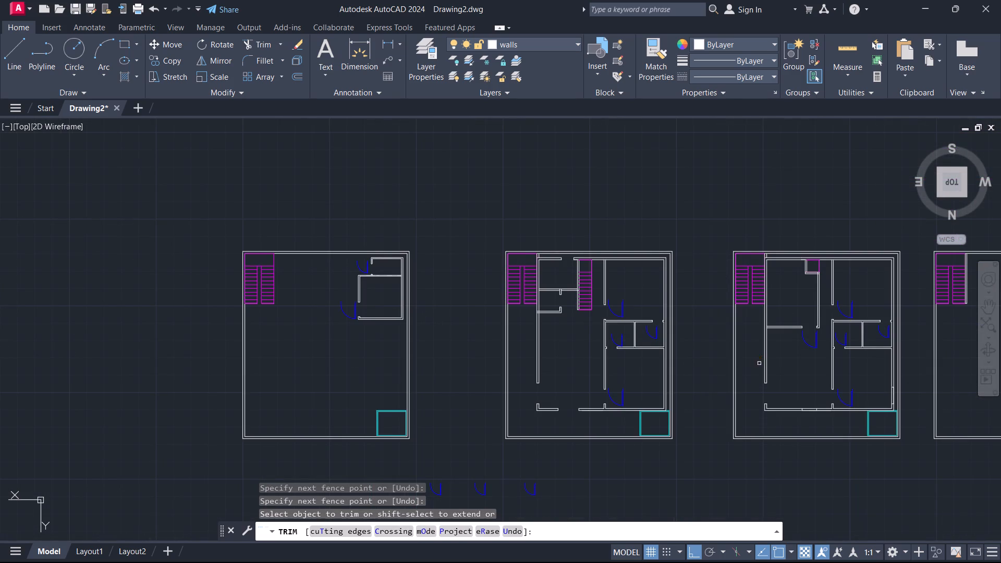
pyautogui.moveTo(798, 367); pyautogui.dragTo(590, 335, button='middle')
pyautogui.scroll(3, 597, 389)
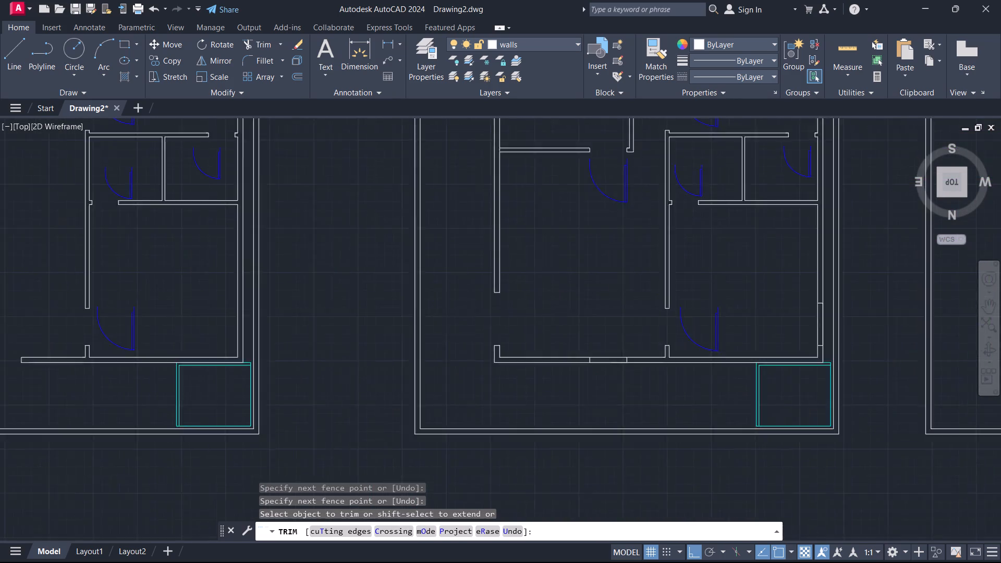
pyautogui.scroll(1, 597, 389)
pyautogui.moveTo(616, 277); pyautogui.dragTo(634, 367)
pyautogui.scroll(-1, 593, 380)
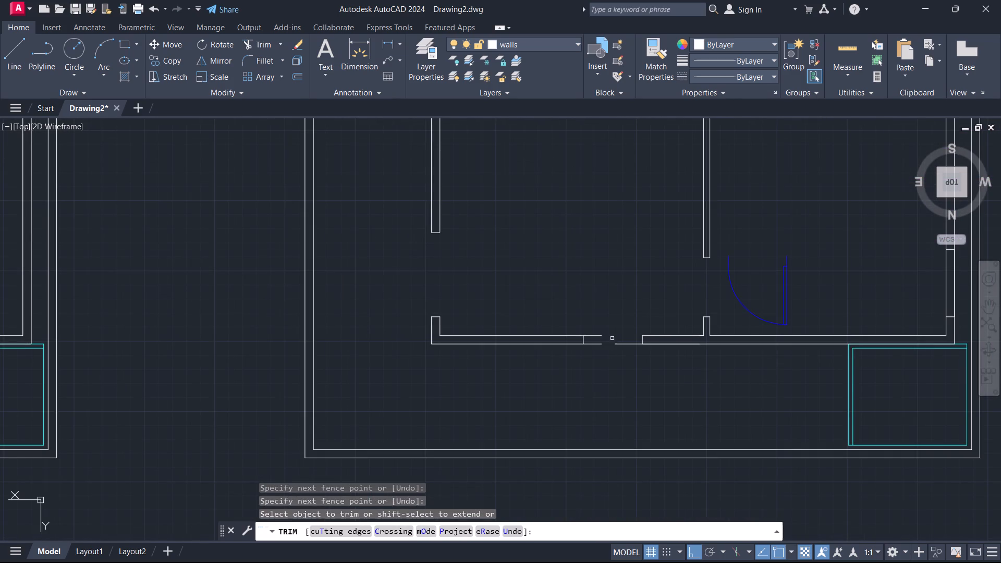
pyautogui.moveTo(627, 321); pyautogui.dragTo(630, 365)
pyautogui.moveTo(594, 324); pyautogui.dragTo(605, 384)
# Trim the wall lines across the outlined opening in the right wall of the third plan's lower-right room.
pyautogui.scroll(-2, 593, 383)
pyautogui.moveTo(712, 347); pyautogui.dragTo(595, 351, button='middle')
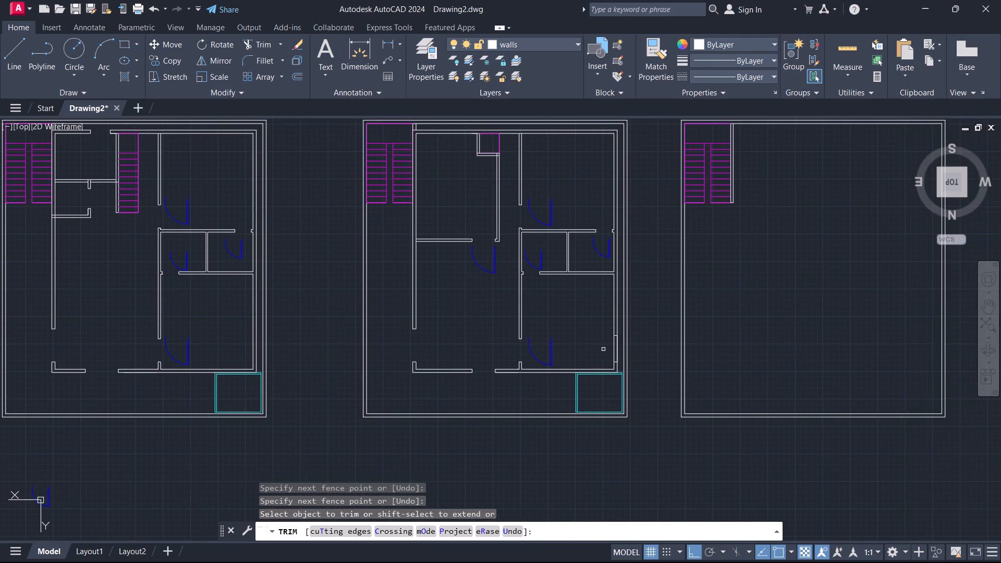
pyautogui.scroll(5, 616, 349)
pyautogui.moveTo(638, 340); pyautogui.dragTo(505, 360)
pyautogui.scroll(-2, 532, 345)
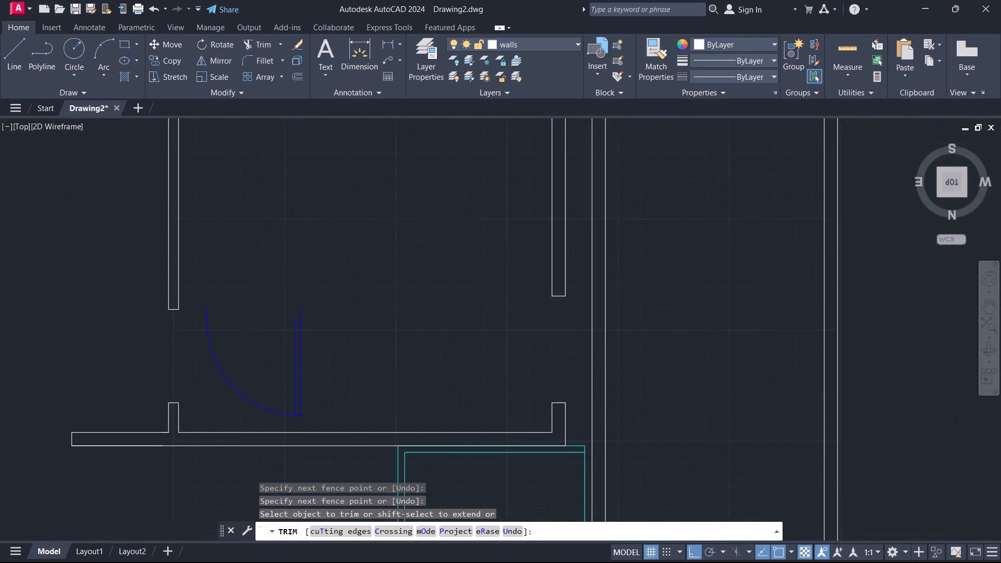
# Look over the row of floor plan copies to review their wall openings and the spare doors below.
pyautogui.scroll(-1, 507, 359)
pyautogui.moveTo(470, 360); pyautogui.dragTo(582, 336, button='middle')
pyautogui.scroll(-1, 563, 337)
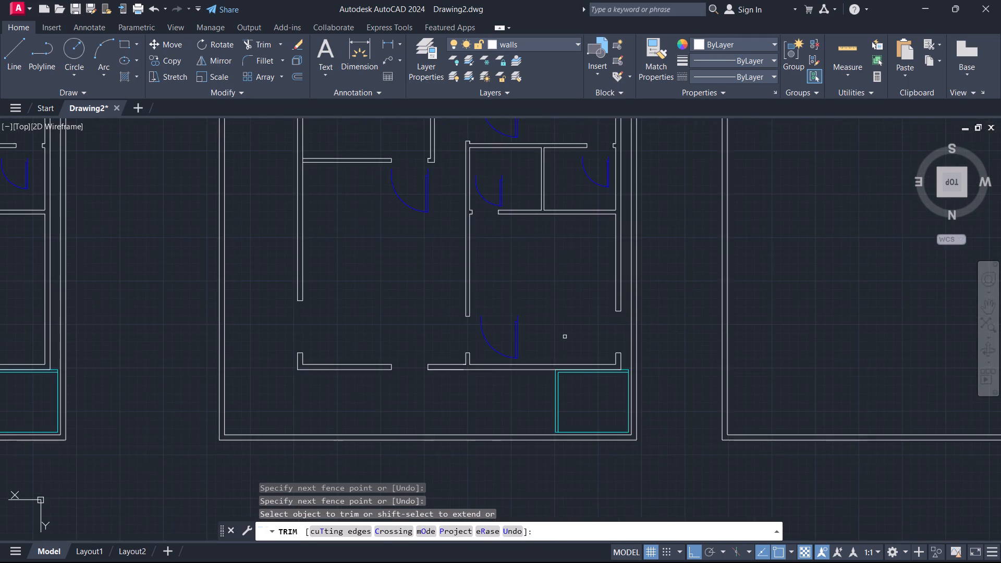
pyautogui.scroll(-1, 565, 336)
pyautogui.moveTo(560, 332); pyautogui.dragTo(602, 371, button='middle')
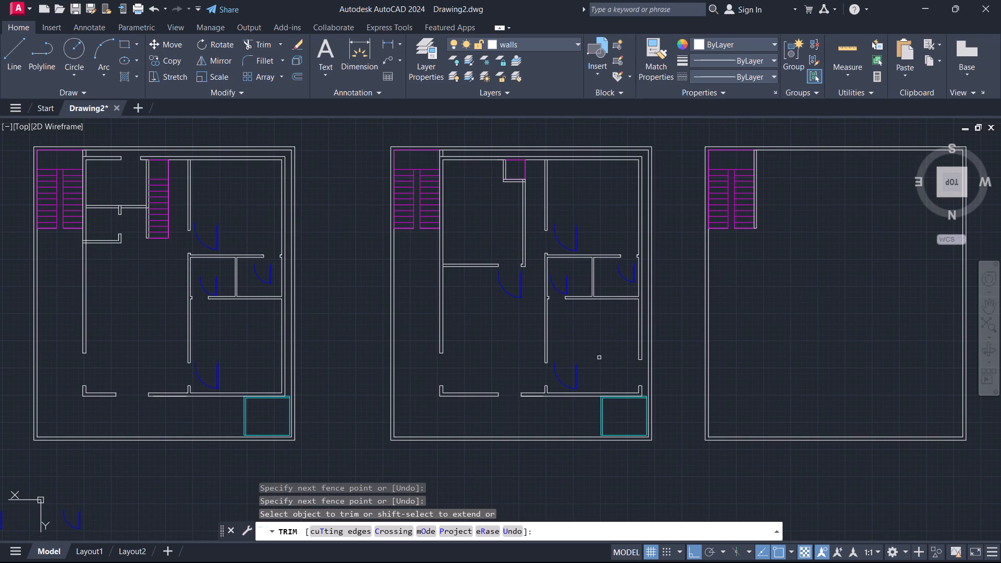
pyautogui.scroll(-1, 600, 356)
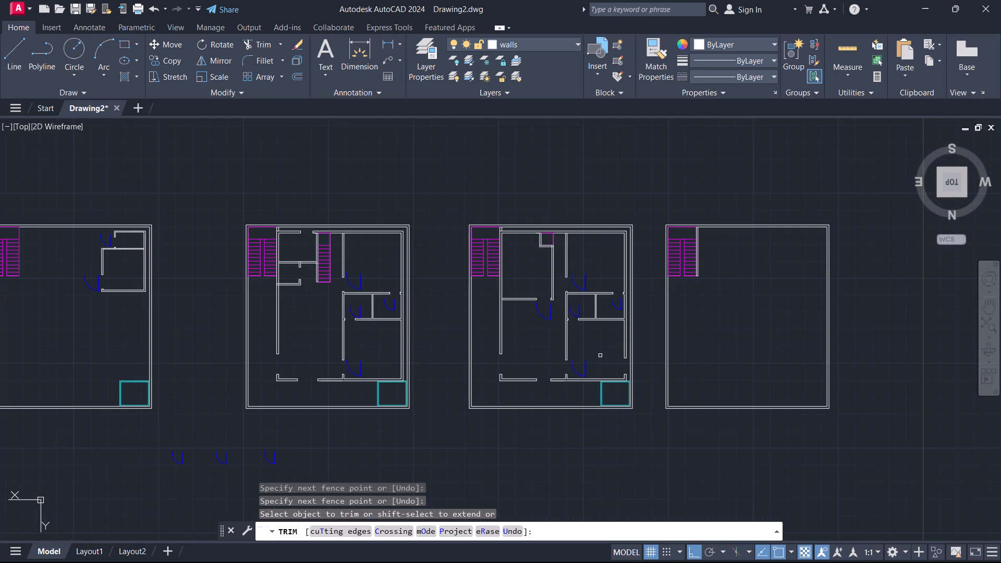
pyautogui.moveTo(597, 358); pyautogui.dragTo(640, 351, button='middle')
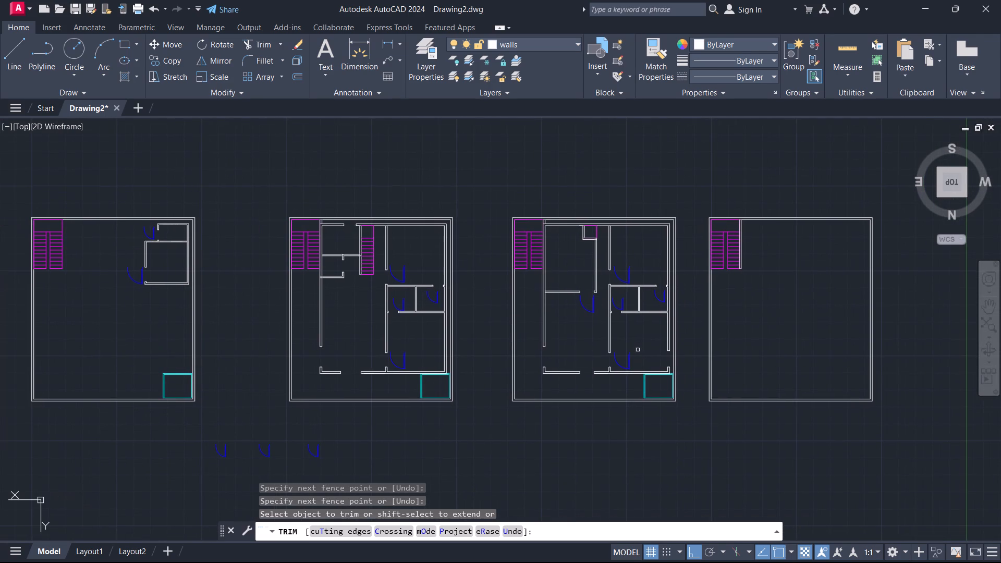
pyautogui.moveTo(386, 434); pyautogui.dragTo(454, 434, button='middle')
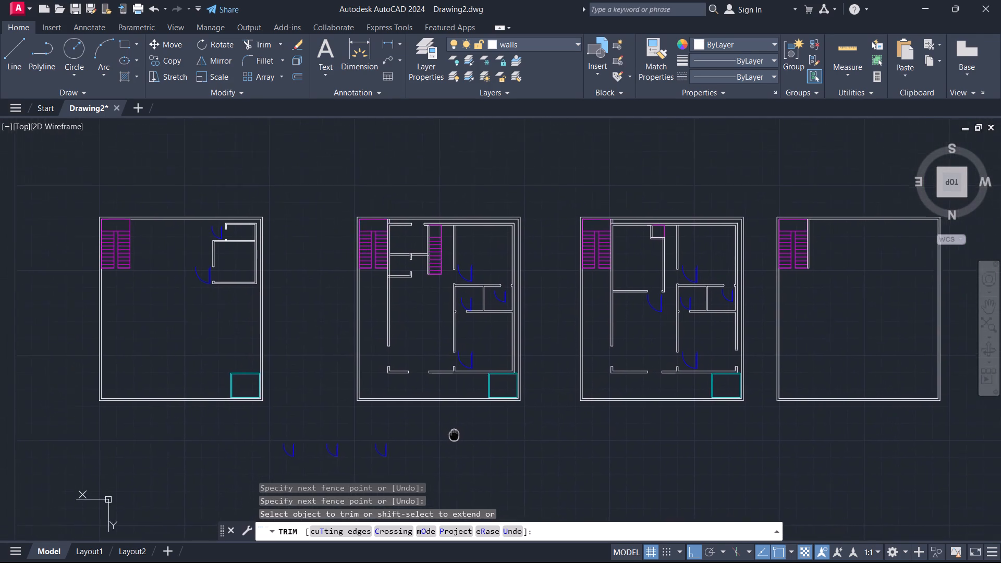
pyautogui.moveTo(454, 434); pyautogui.dragTo(442, 443, button='middle')
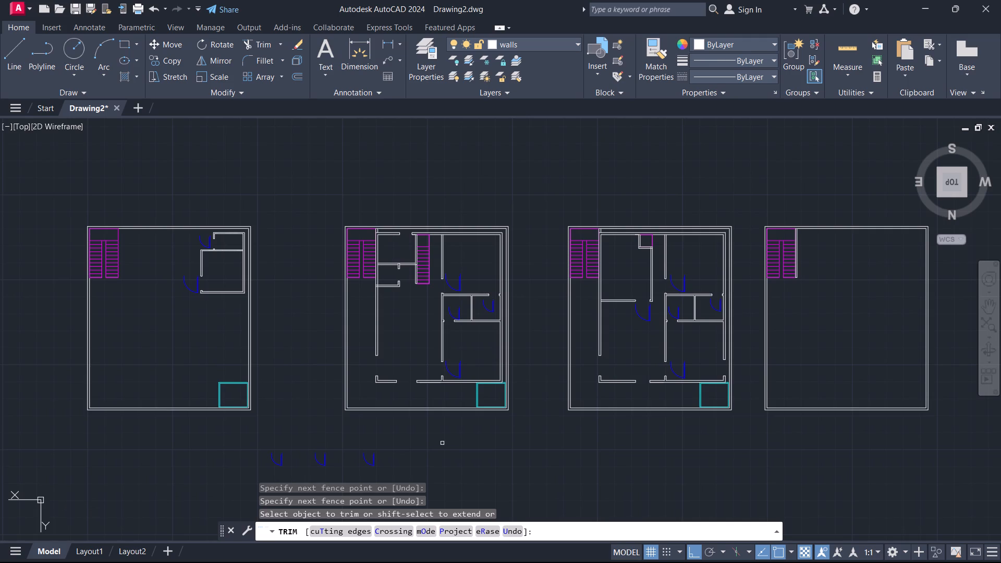
pyautogui.press('Escape')
pyautogui.click(245, 433)
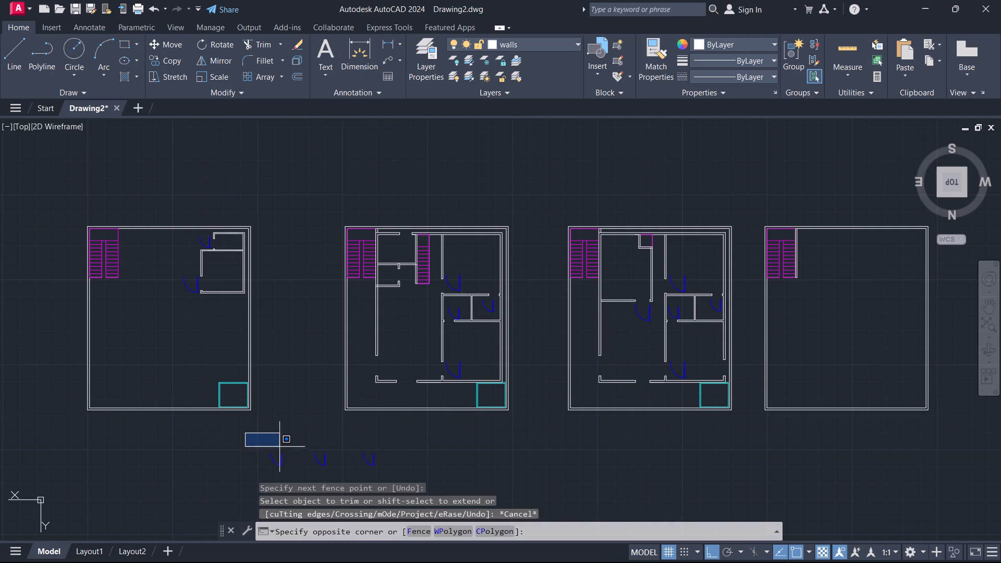
pyautogui.click(267, 443)
pyautogui.press('Escape')
# Mirror the leftmost spare door below the plans about a vertical line through its swing arc's free end, keeping the original.
pyautogui.scroll(1, 247, 467)
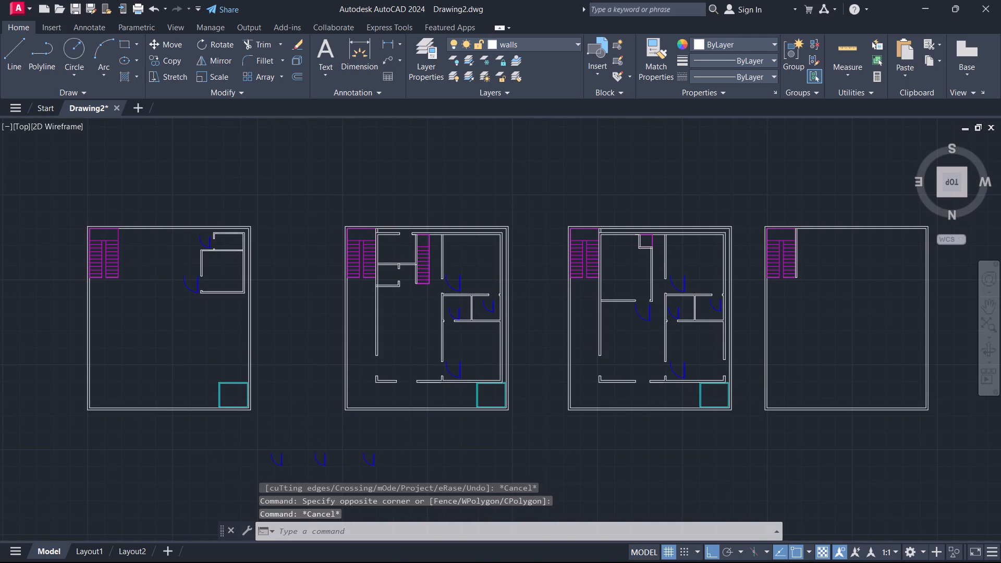
pyautogui.moveTo(257, 462); pyautogui.dragTo(400, 391, button='middle')
pyautogui.scroll(3, 433, 387)
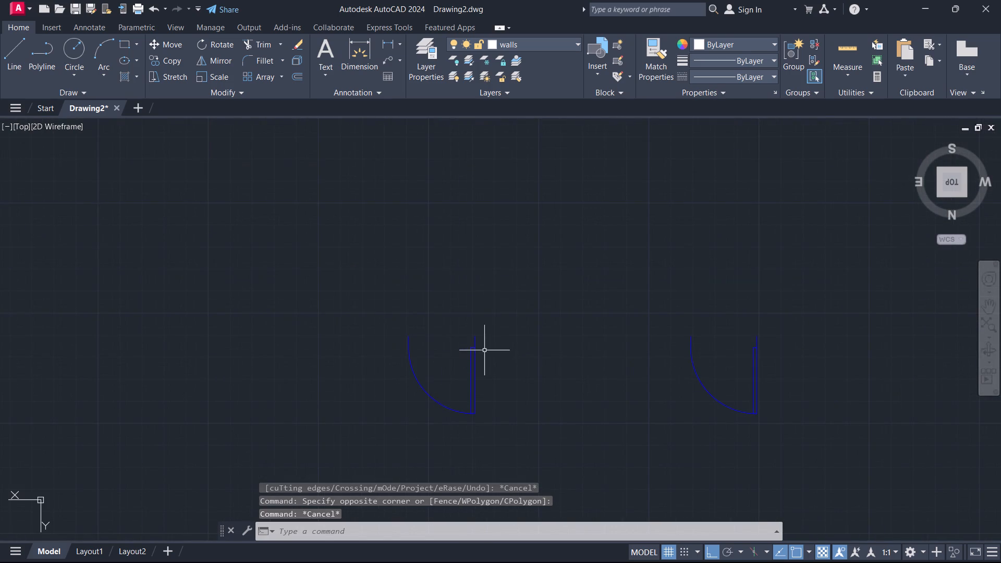
pyautogui.click(475, 340)
pyautogui.write('mi')
pyautogui.press('Return')
pyautogui.click(405, 331)
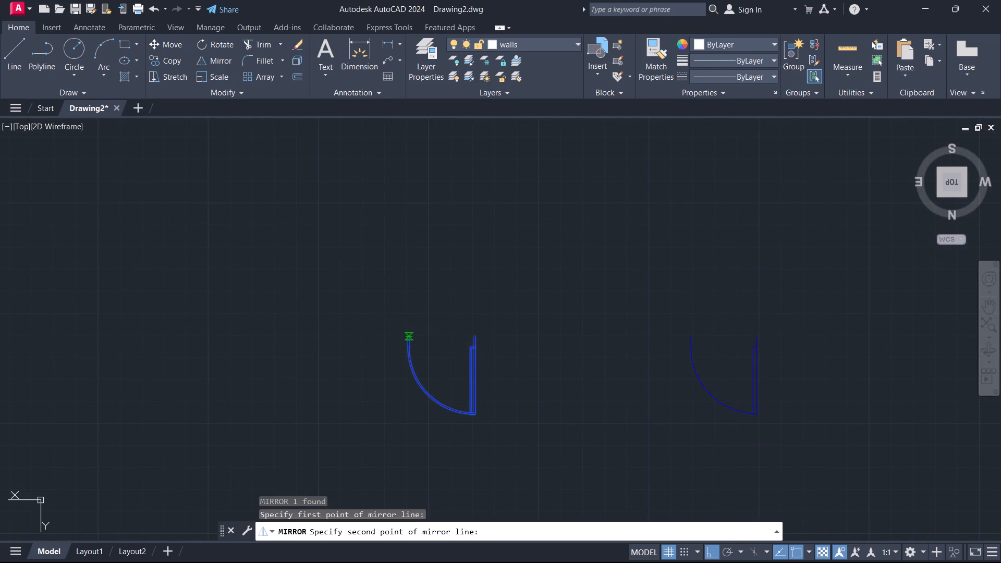
pyautogui.click(380, 421)
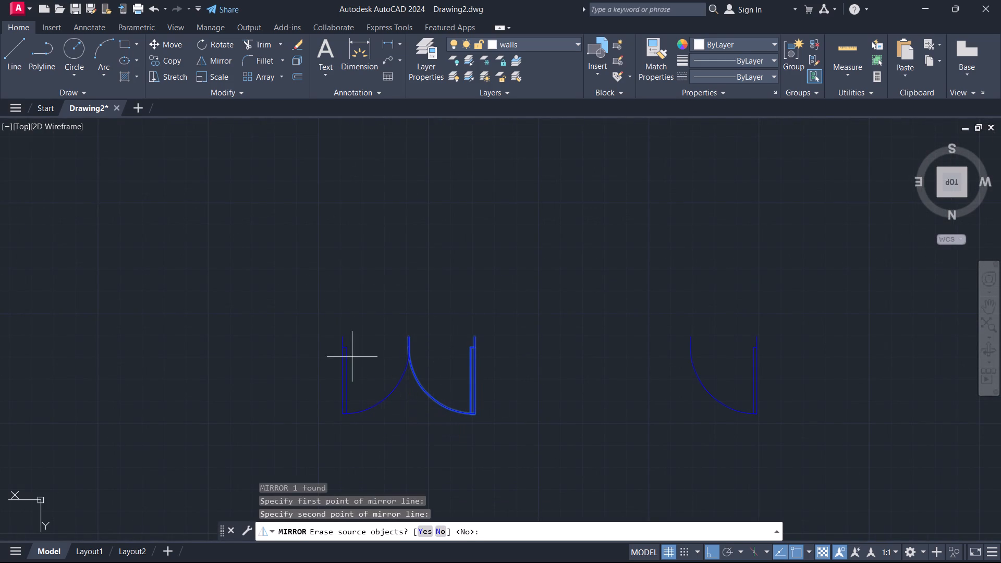
pyautogui.press('Return')
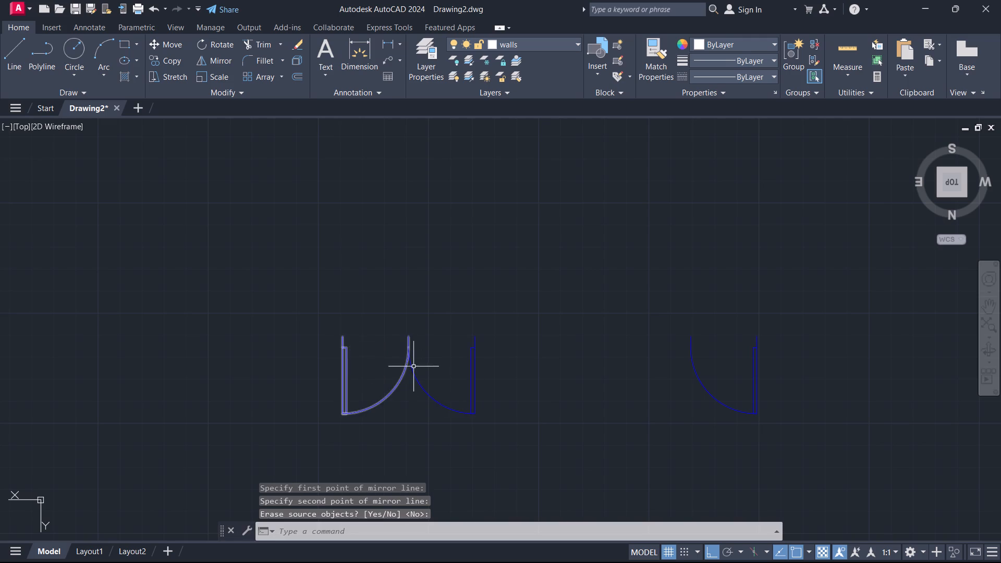
# Group the spare door and its mirrored copy into one double door.
pyautogui.click(289, 307)
pyautogui.click(521, 427)
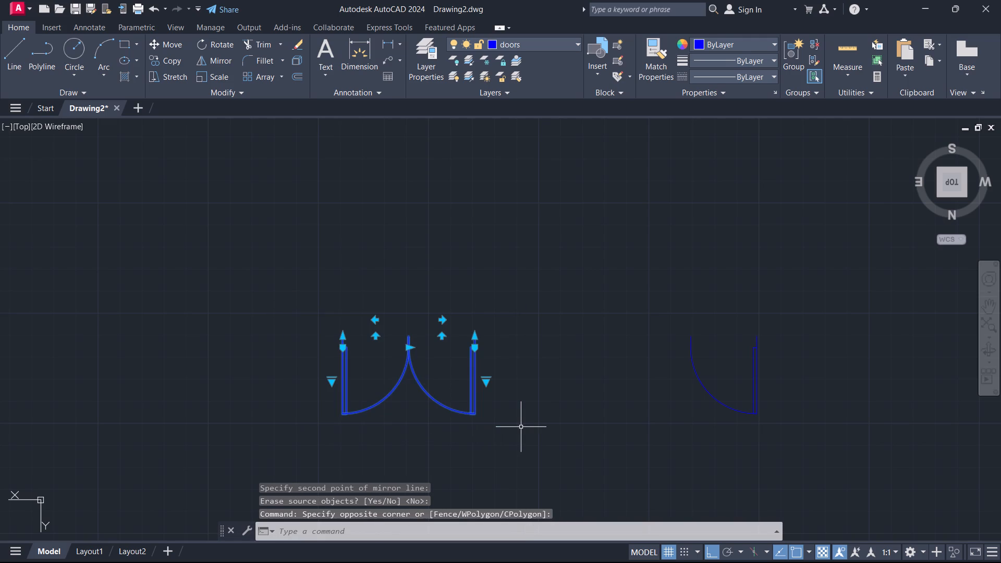
pyautogui.press('g')
pyautogui.press('Return')
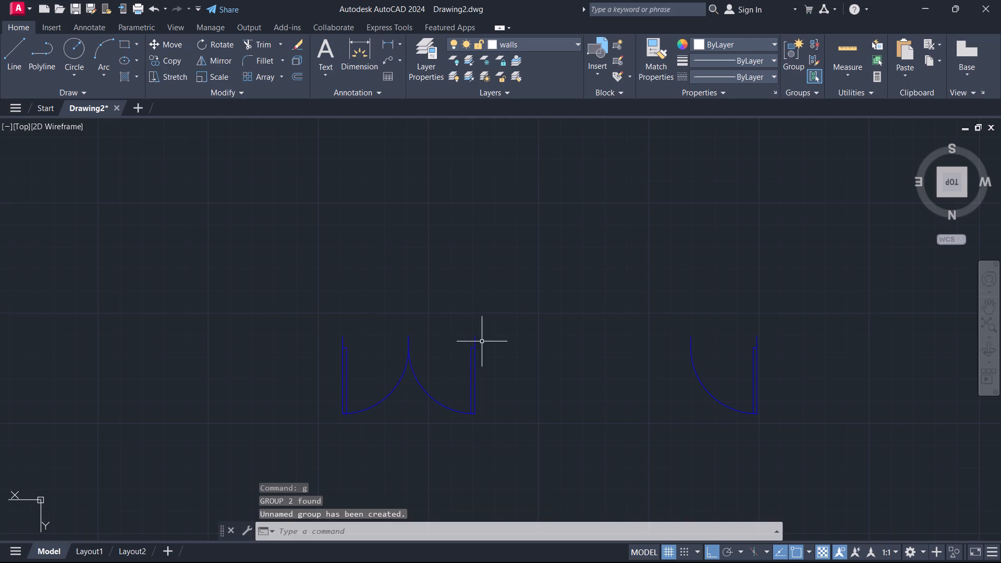
# Scale the double door by reference from its upper-right corner, using its full width as reference and 5' as the new length.
pyautogui.write('sc')
pyautogui.press('Return')
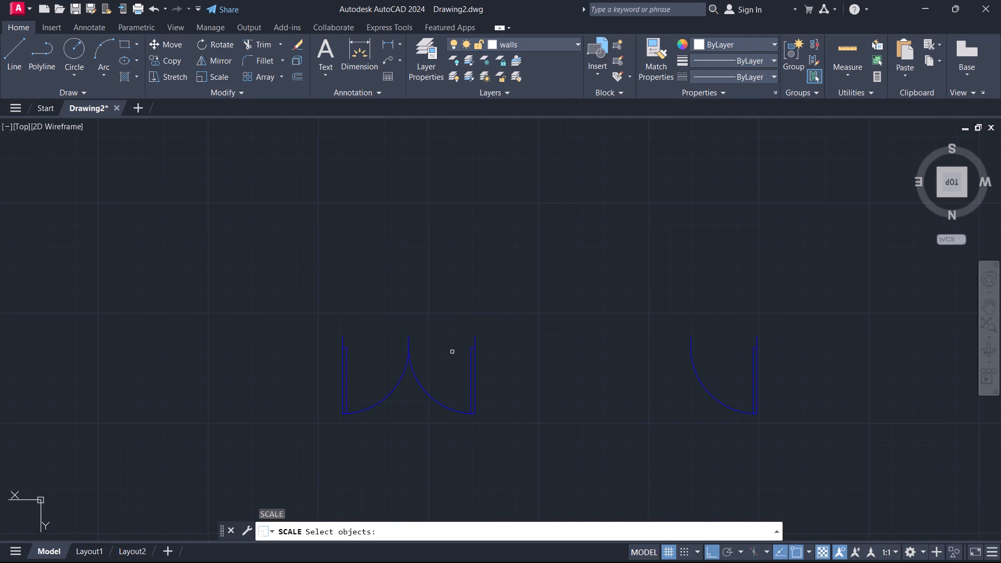
pyautogui.click(475, 336)
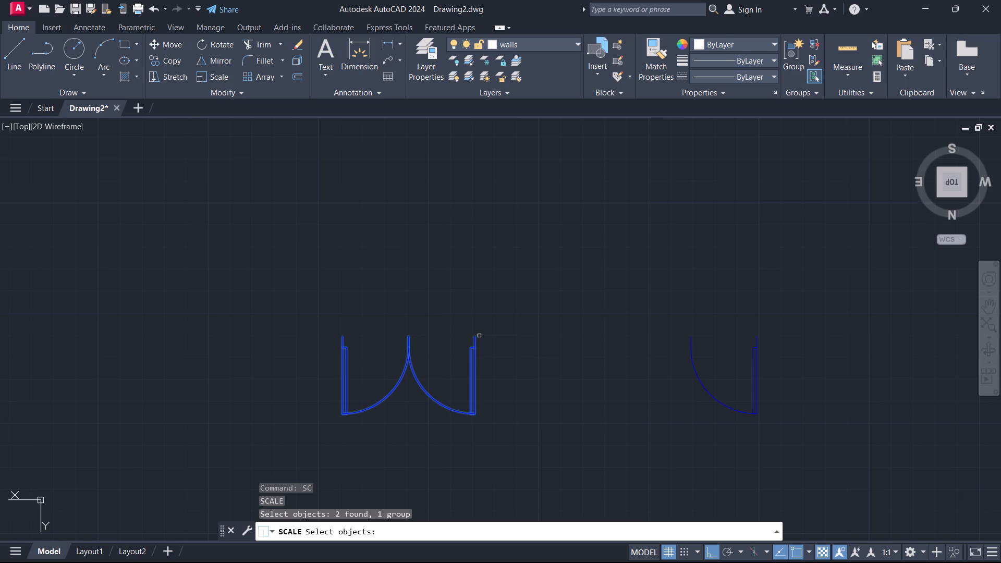
pyautogui.press('Return')
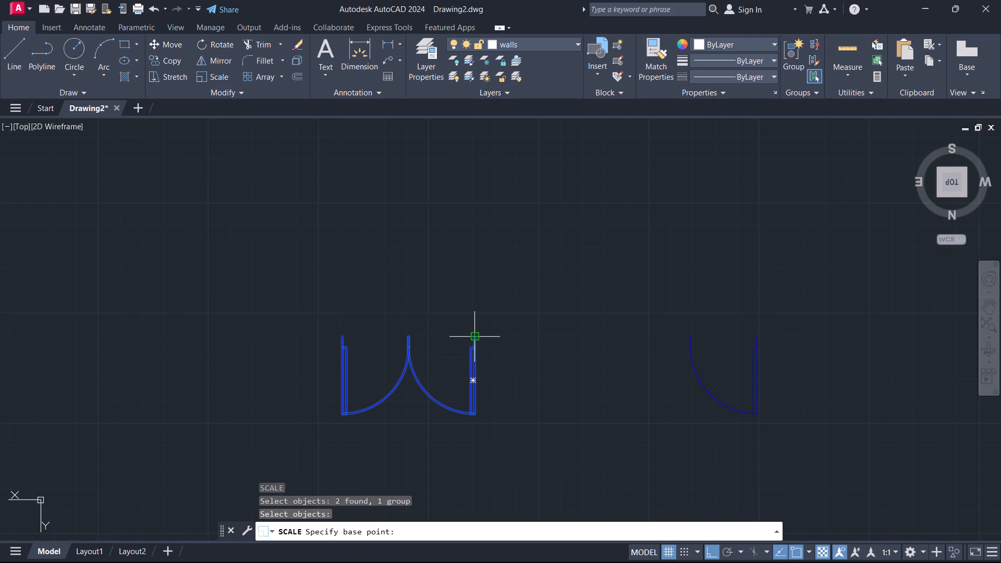
pyautogui.click(473, 333)
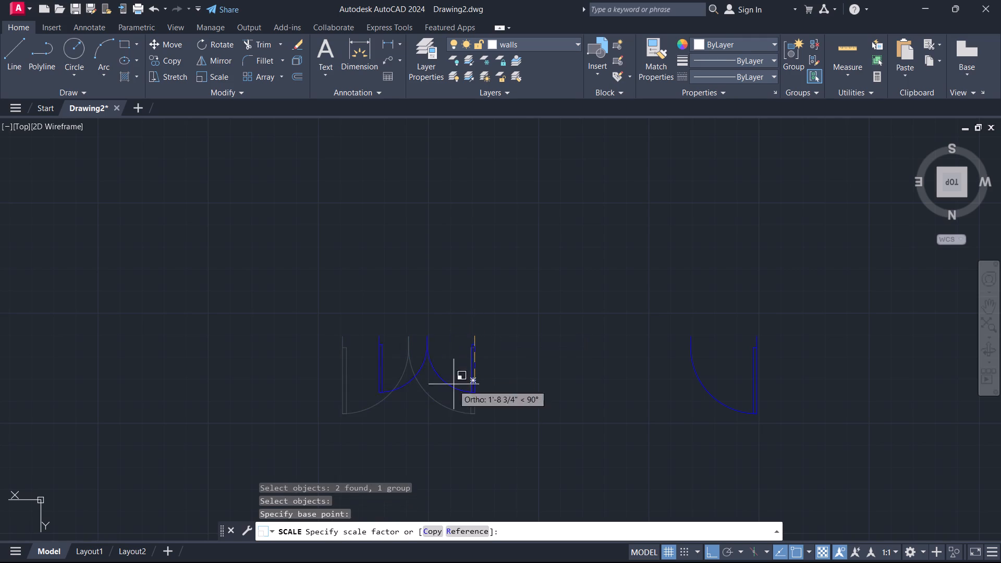
pyautogui.click(465, 529)
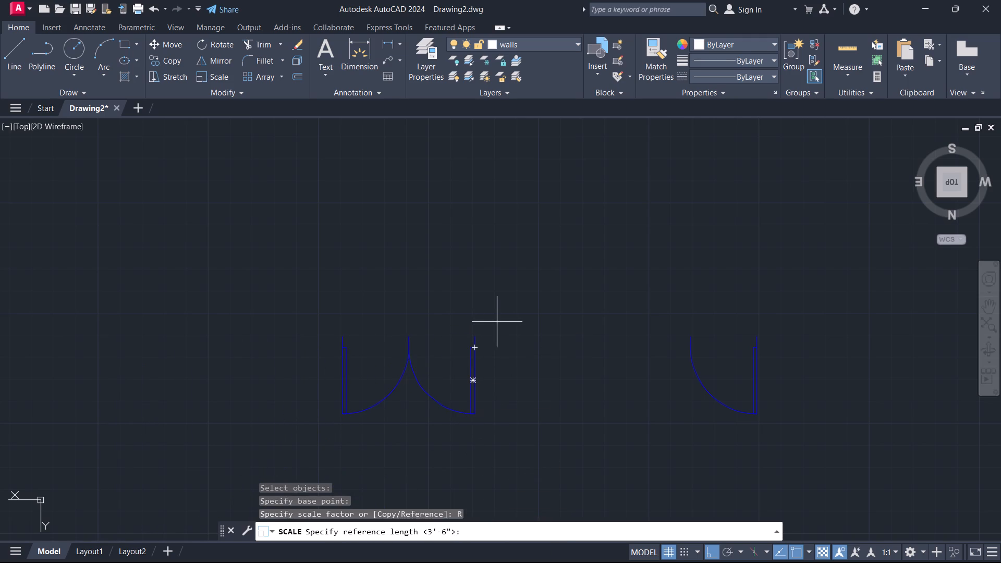
pyautogui.click(479, 332)
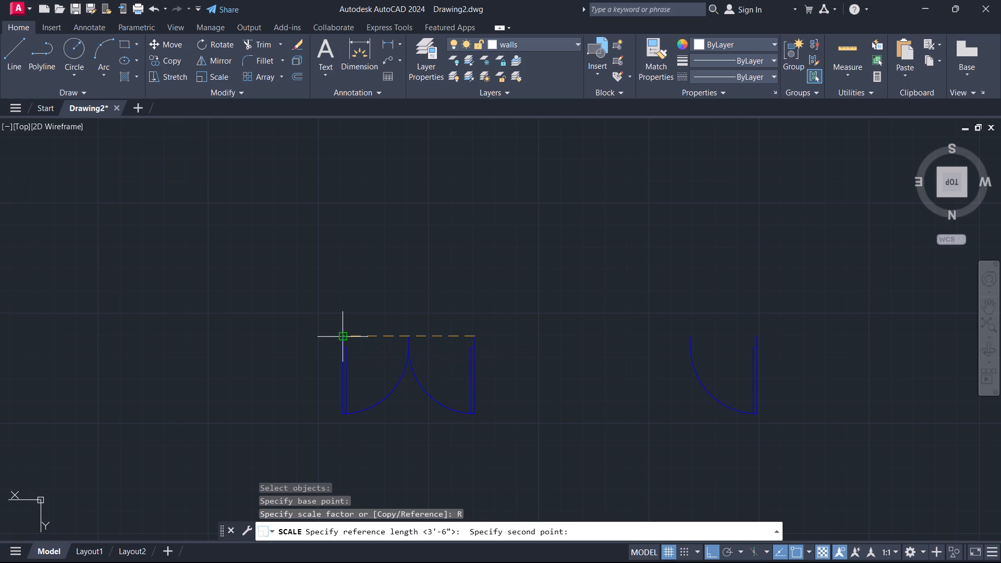
pyautogui.click(340, 339)
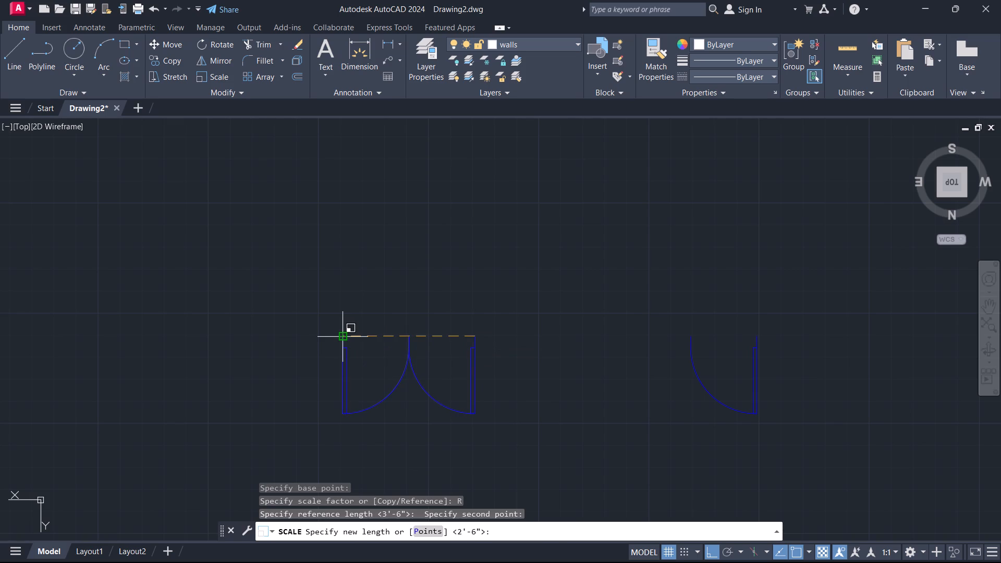
pyautogui.write("5'")
pyautogui.press('Return')
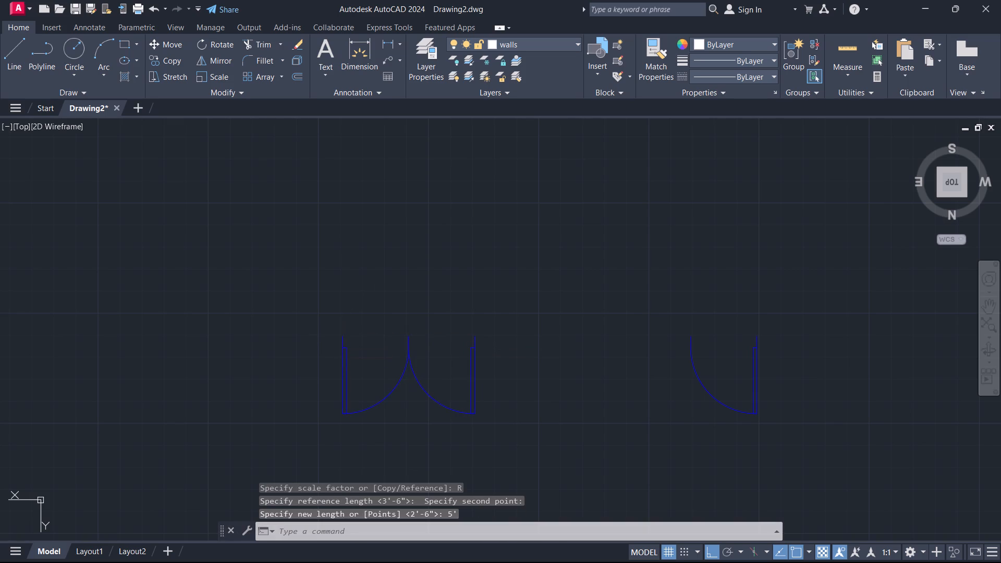
# Copy the 5' double door from its upper-right corner to the lower-left side-wall and bottom-wall openings of the plan with the inner staircase.
pyautogui.click(409, 344)
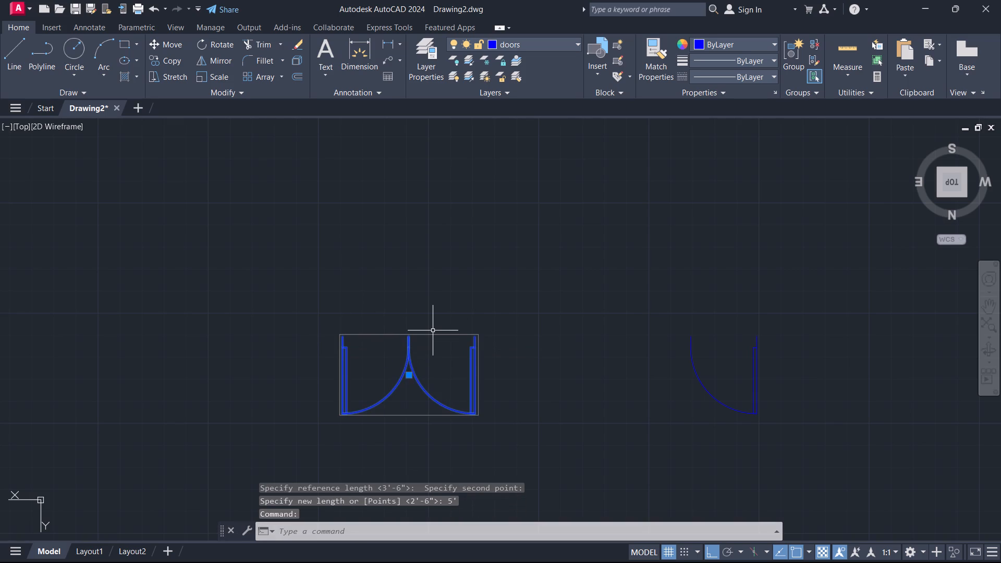
pyautogui.write('co')
pyautogui.press('Return')
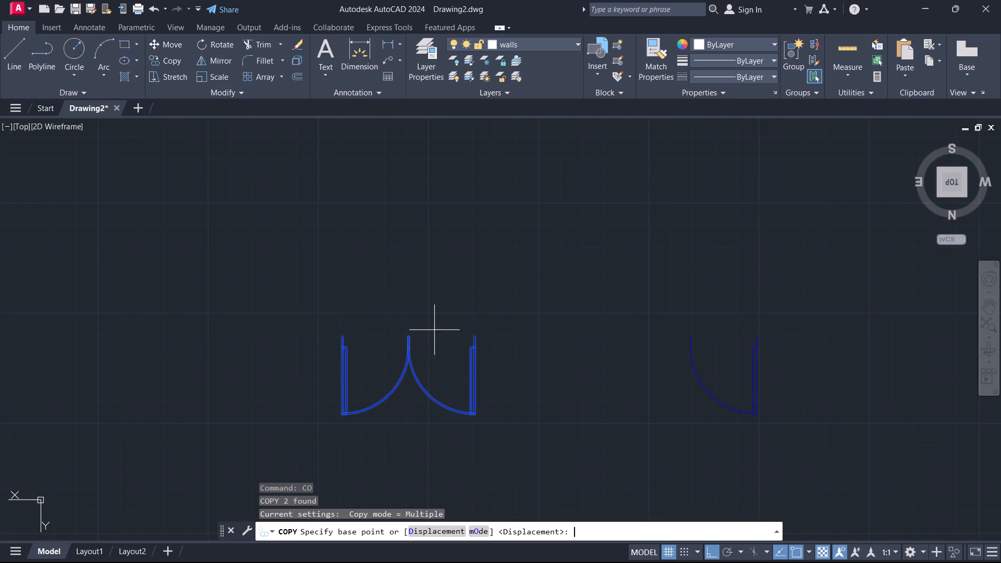
pyautogui.click(472, 335)
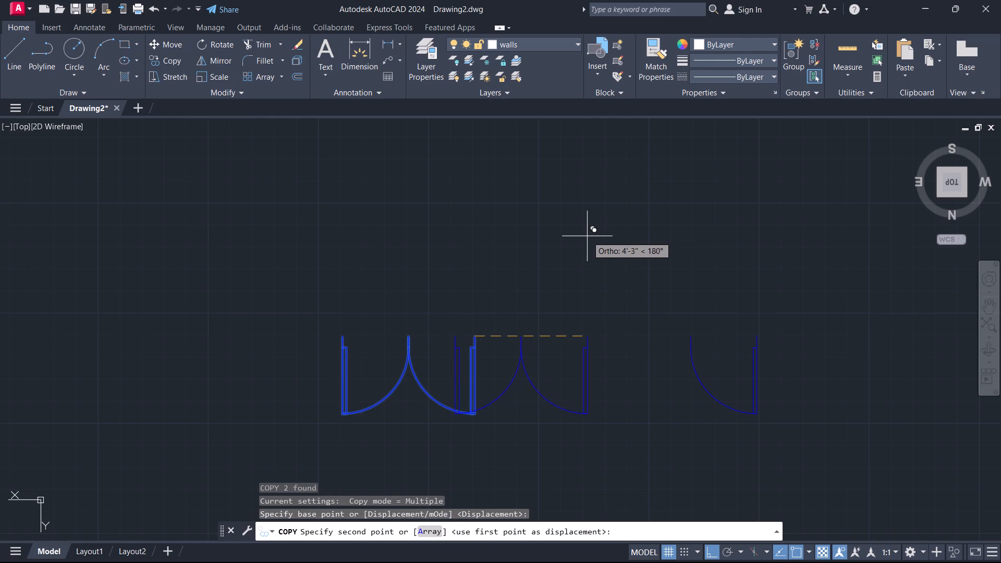
pyautogui.press('F8')
pyautogui.scroll(-4, 585, 237)
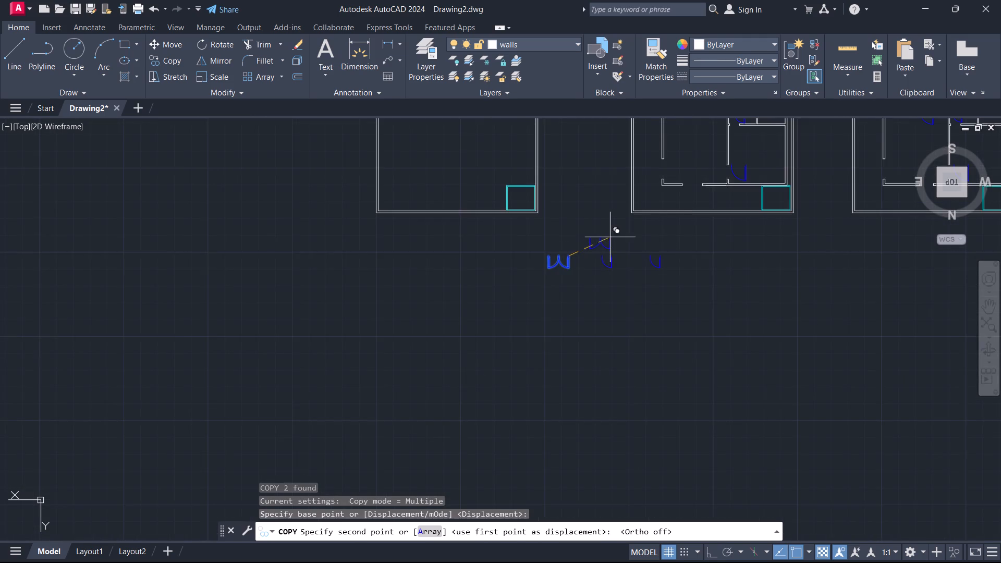
pyautogui.scroll(-1, 610, 237)
pyautogui.moveTo(606, 222); pyautogui.dragTo(496, 319, button='middle')
pyautogui.scroll(3, 553, 285)
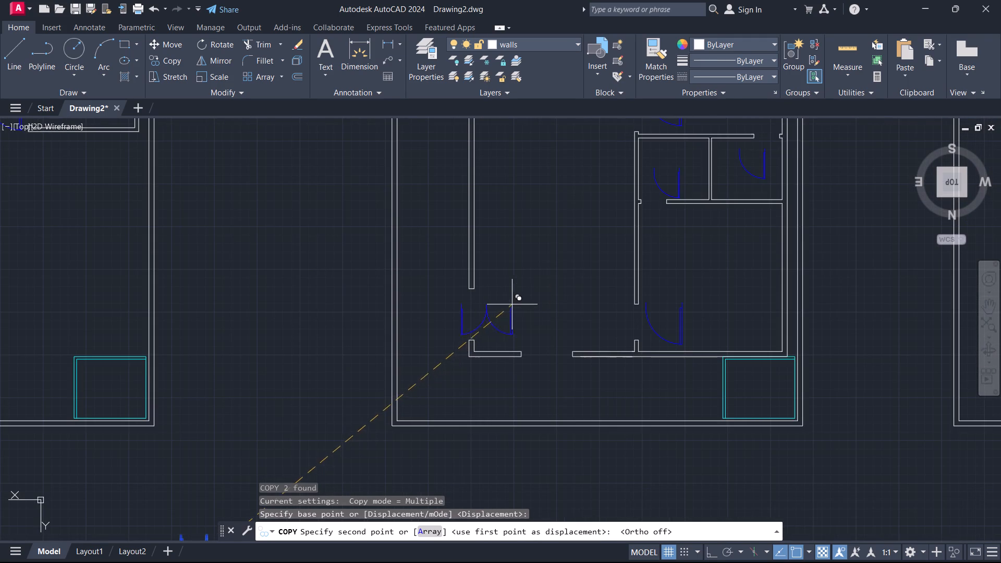
pyautogui.click(500, 295)
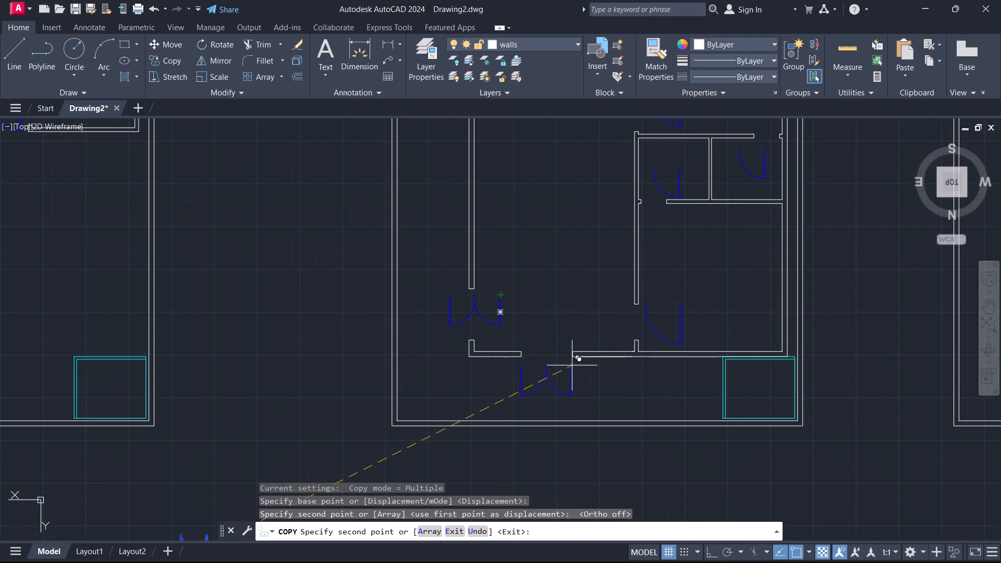
pyautogui.click(572, 368)
# Place another copy of the 5' double door at the lower-left side-wall opening of the neighbouring plan, and finish copying.
pyautogui.scroll(-2, 567, 264)
pyautogui.moveTo(567, 242); pyautogui.dragTo(537, 382, button='middle')
pyautogui.scroll(3, 531, 328)
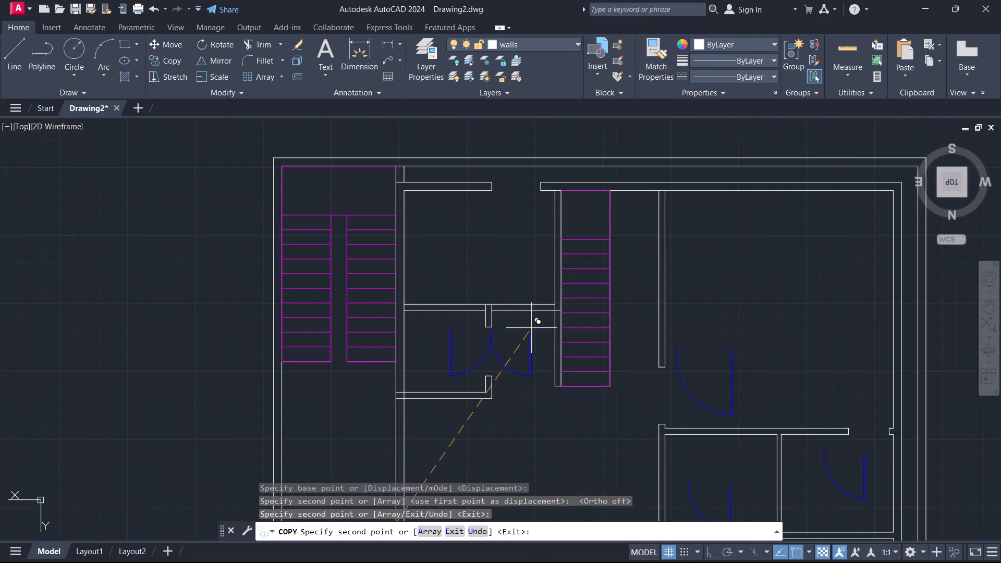
pyautogui.scroll(1, 526, 331)
pyautogui.scroll(-4, 526, 331)
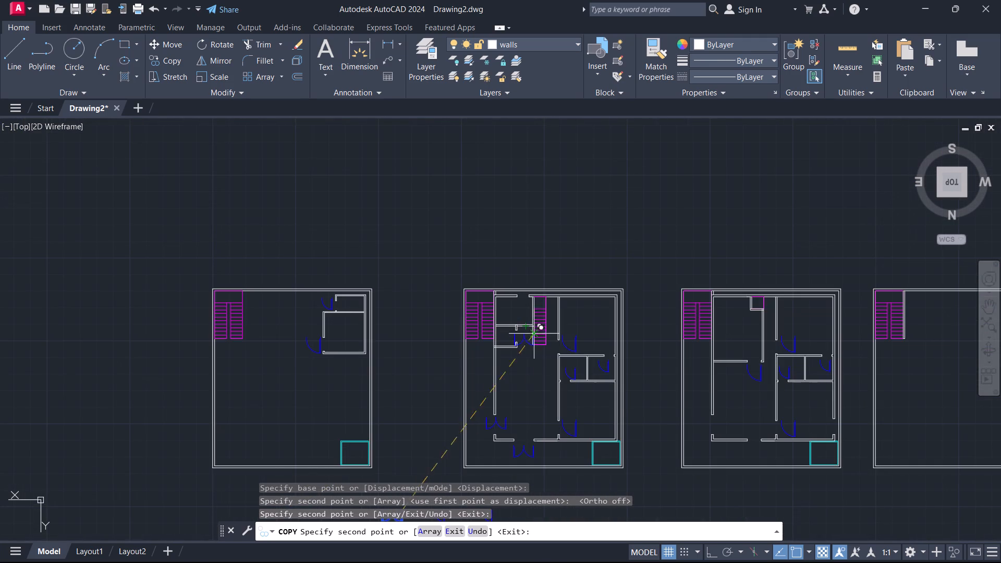
pyautogui.scroll(2, 710, 429)
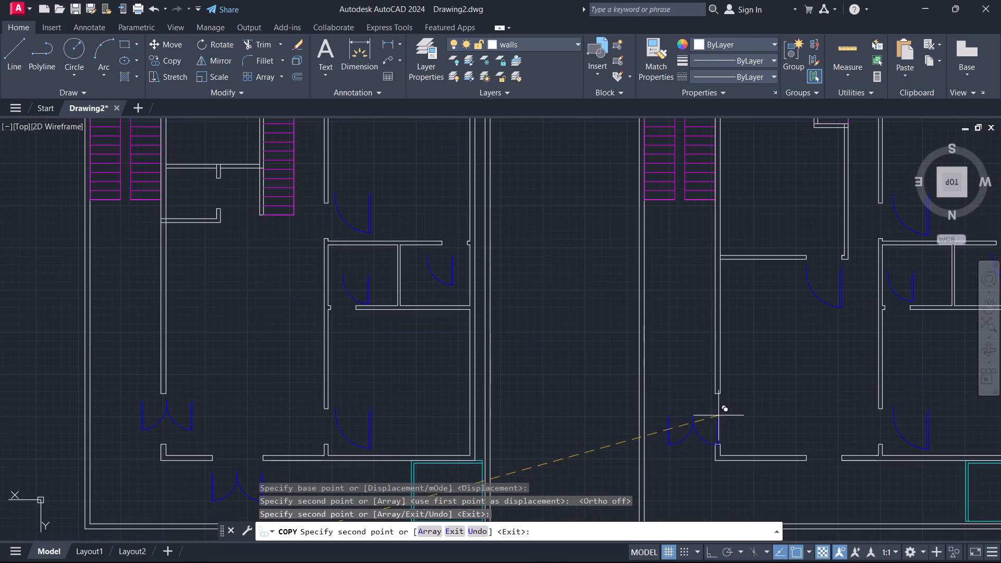
pyautogui.click(730, 408)
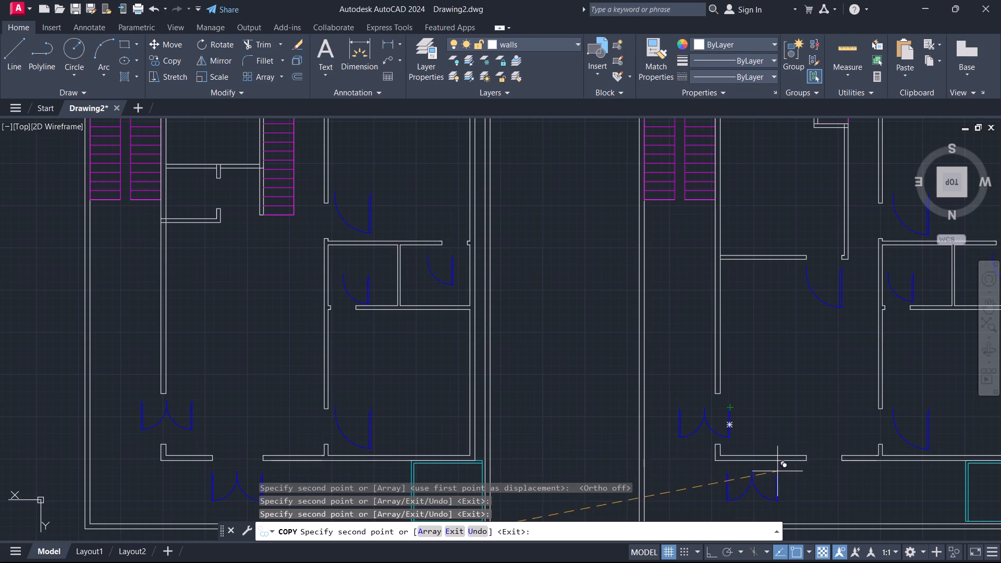
pyautogui.scroll(-1, 777, 471)
pyautogui.moveTo(810, 403); pyautogui.dragTo(743, 363, button='middle')
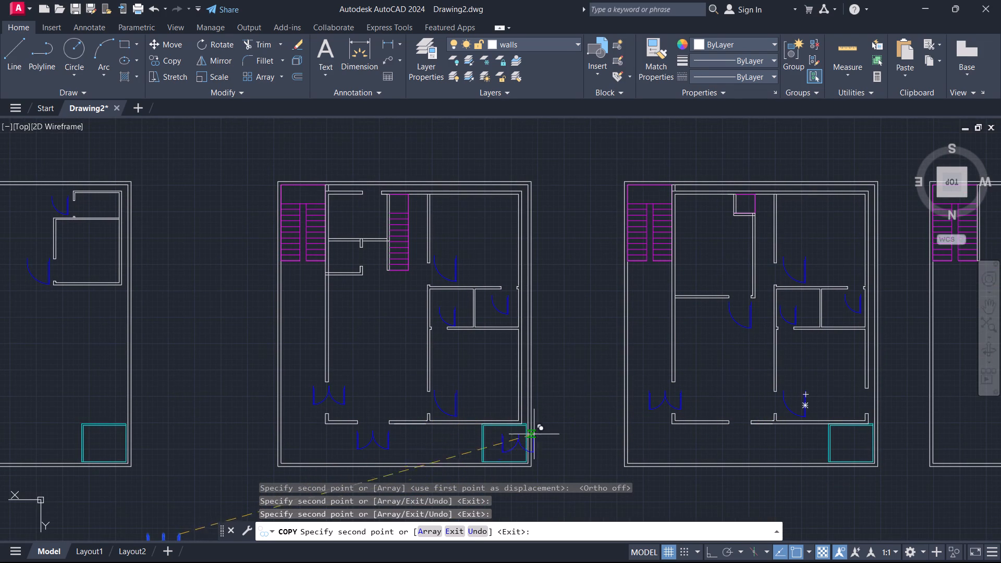
pyautogui.moveTo(605, 372); pyautogui.dragTo(626, 285, button='middle')
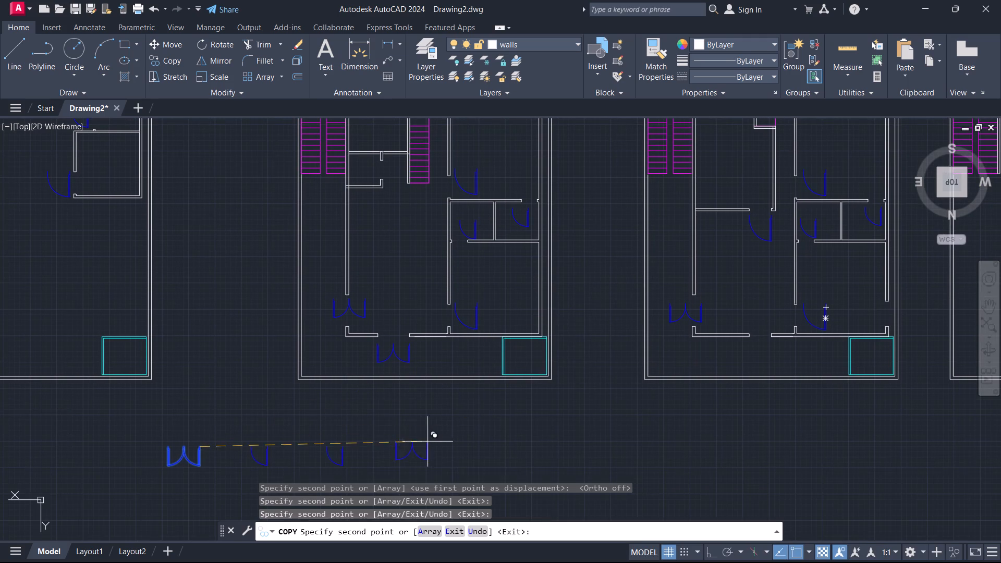
pyautogui.moveTo(438, 425); pyautogui.dragTo(585, 385, button='middle')
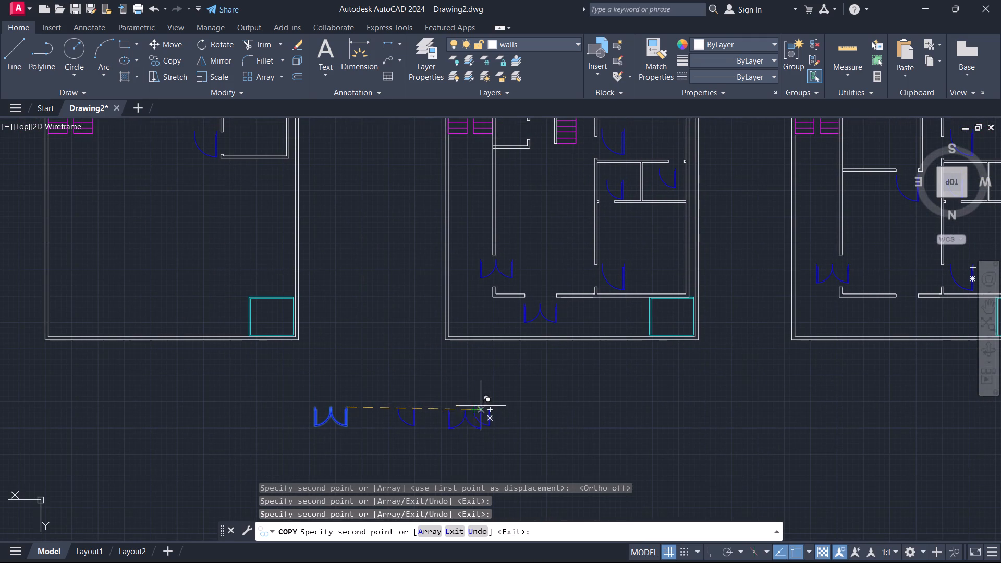
pyautogui.press('Escape')
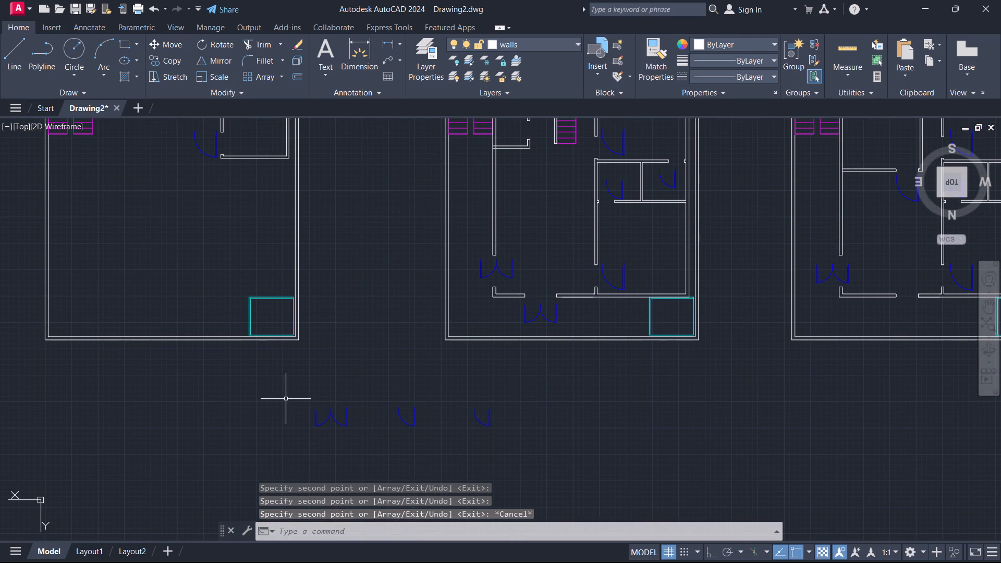
# Copy the spare double door below the plans to the empty space just above and beside the original.
pyautogui.click(286, 398)
pyautogui.click(372, 446)
pyautogui.write('cu')
pyautogui.press('BackSpace')
pyautogui.press('o')
pyautogui.press('Return')
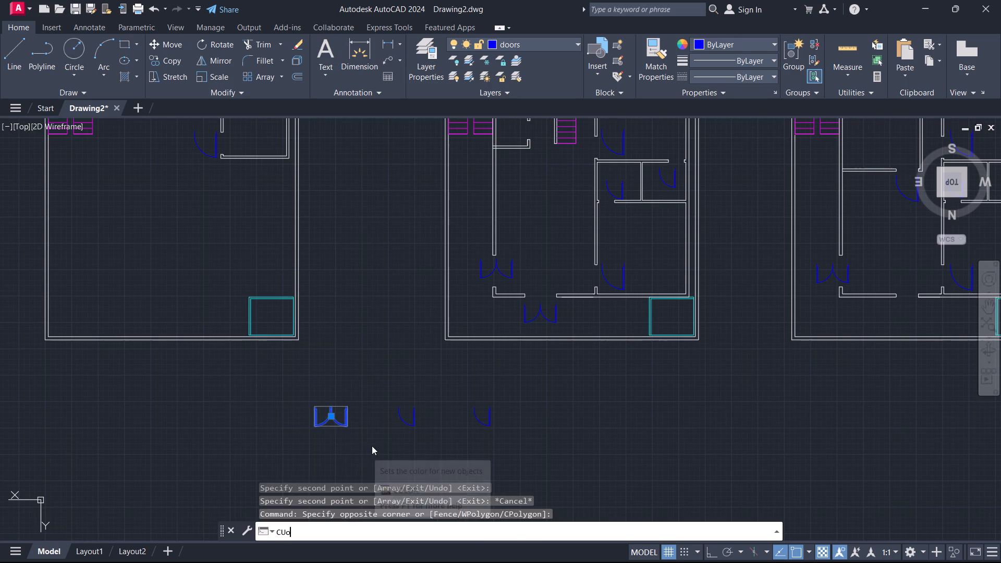
pyautogui.click(348, 406)
pyautogui.click(345, 407)
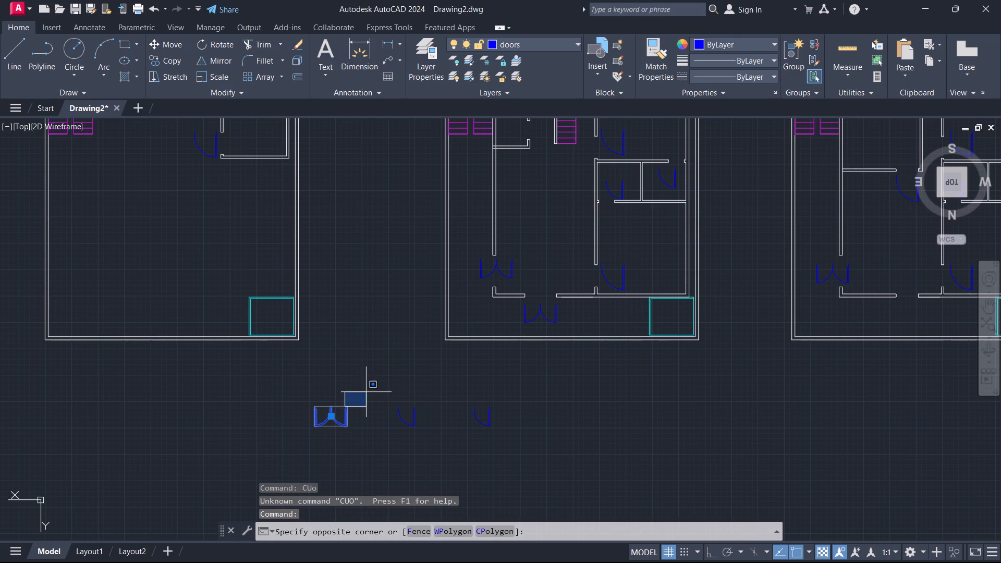
pyautogui.press('Escape')
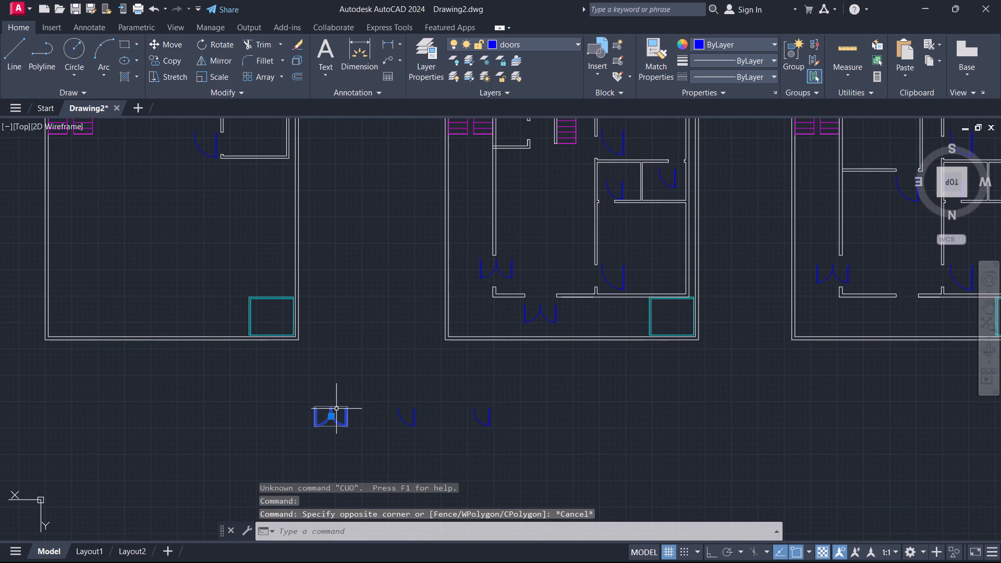
pyautogui.write('co')
pyautogui.press('Return')
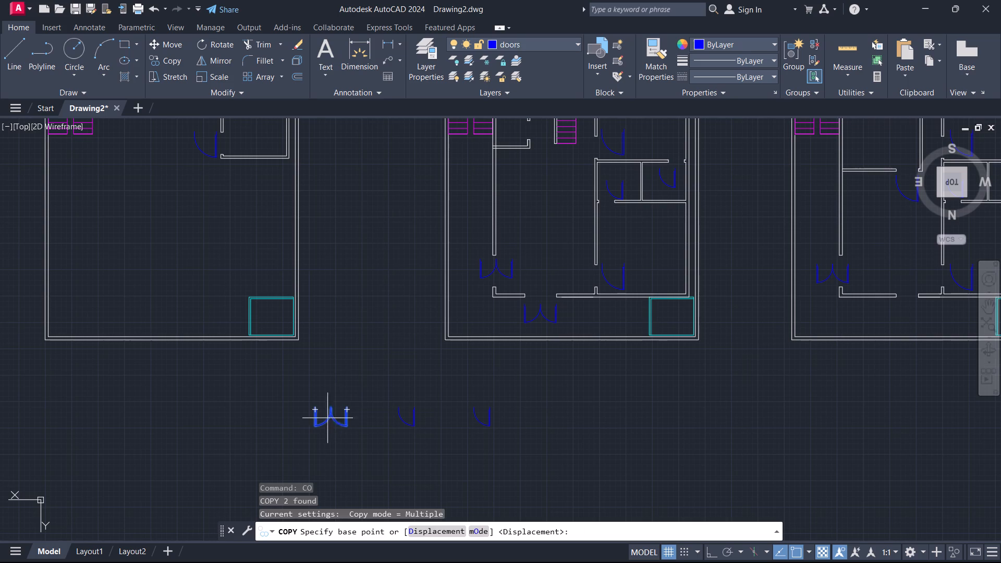
pyautogui.click(336, 411)
pyautogui.click(368, 361)
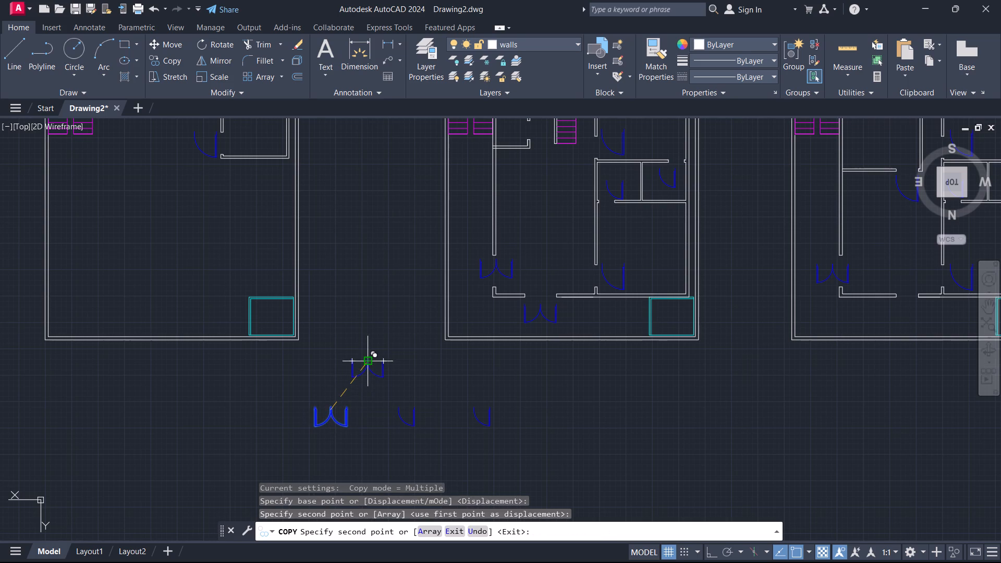
pyautogui.press('Escape')
# Scale the new double door copy by reference from its upper-right corner, using its full width as reference and 3' as the new length.
pyautogui.click(353, 361)
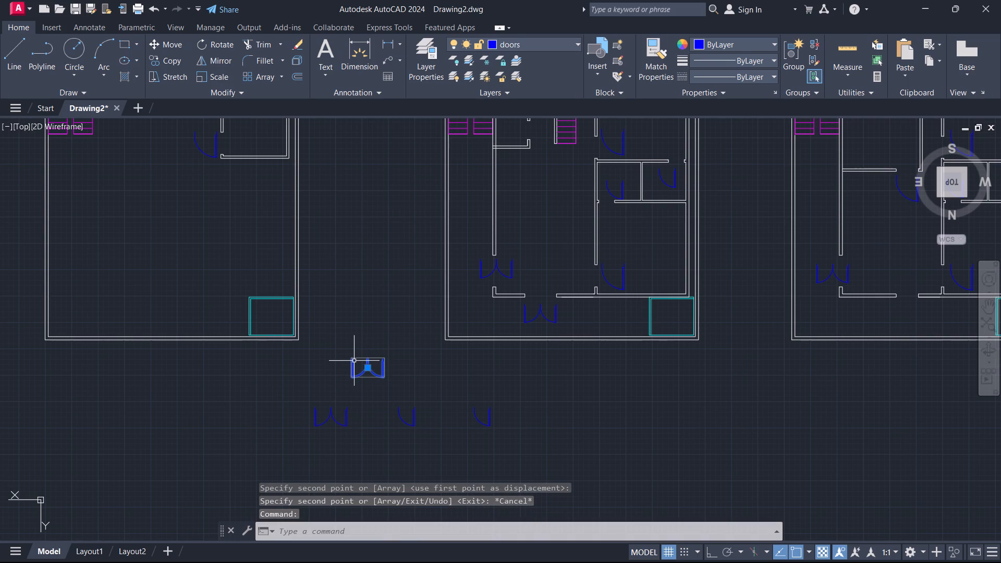
pyautogui.write('sc')
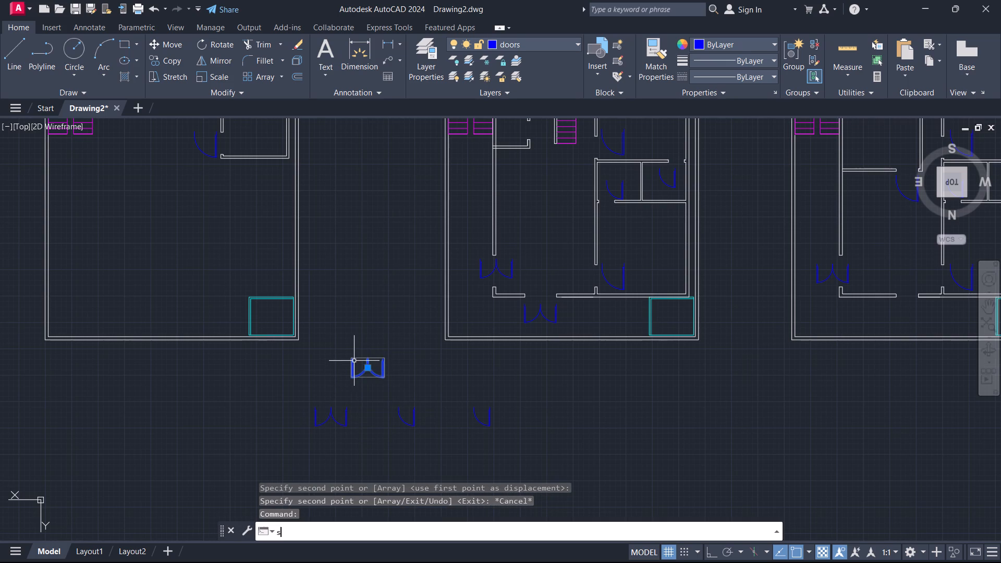
pyautogui.press('Return')
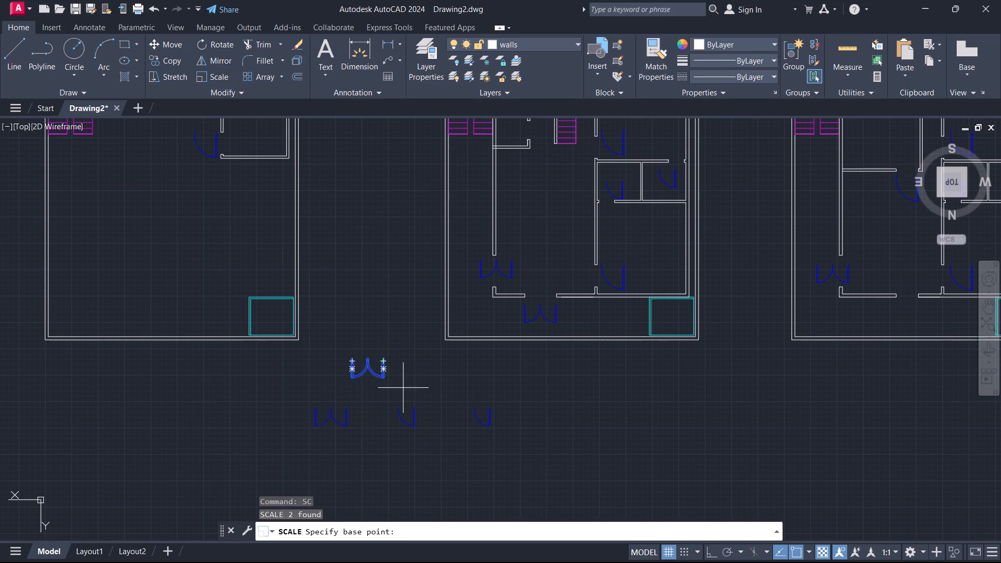
pyautogui.moveTo(403, 388); pyautogui.dragTo(498, 457, button='middle')
pyautogui.scroll(2, 467, 438)
pyautogui.click(496, 411)
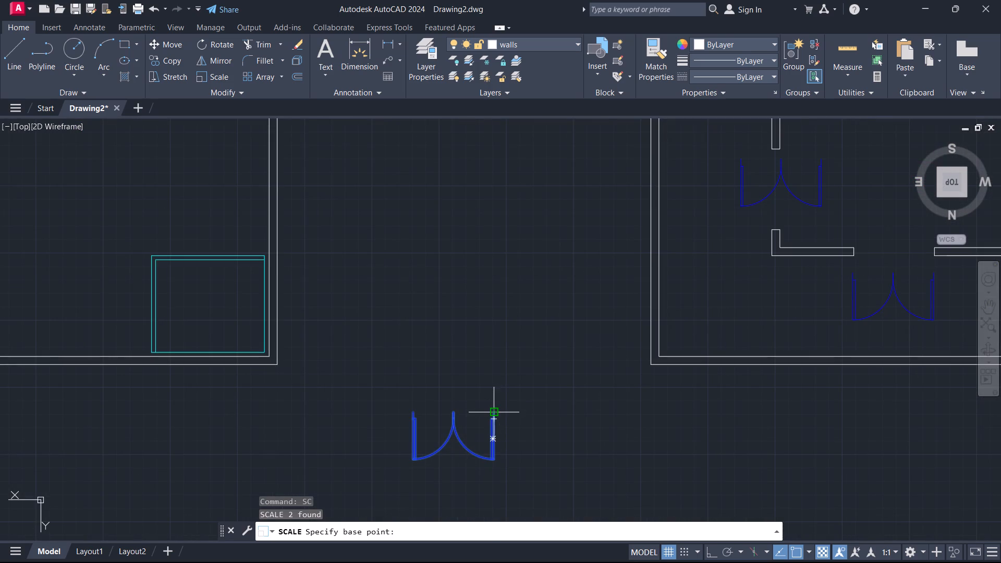
pyautogui.click(461, 532)
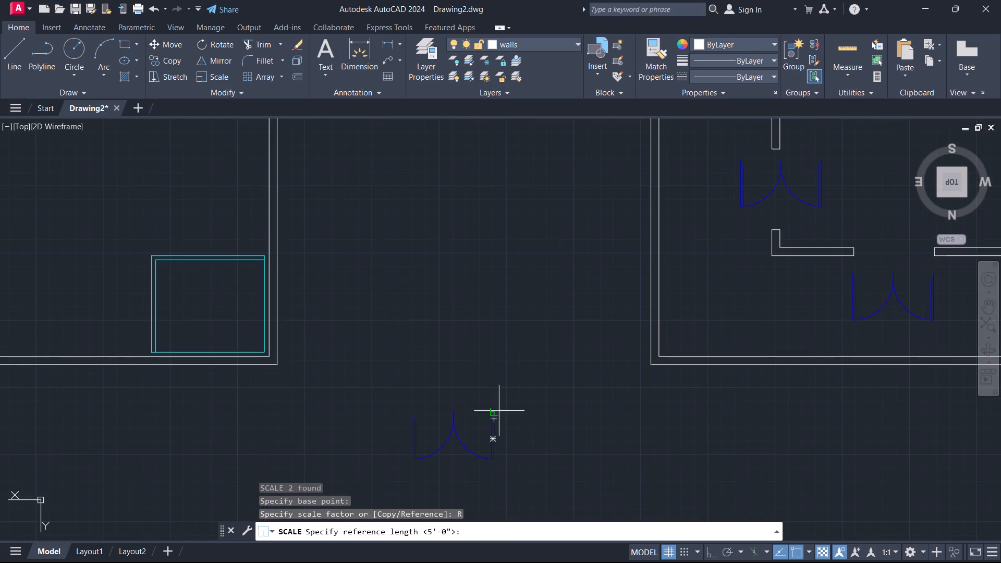
pyautogui.click(497, 409)
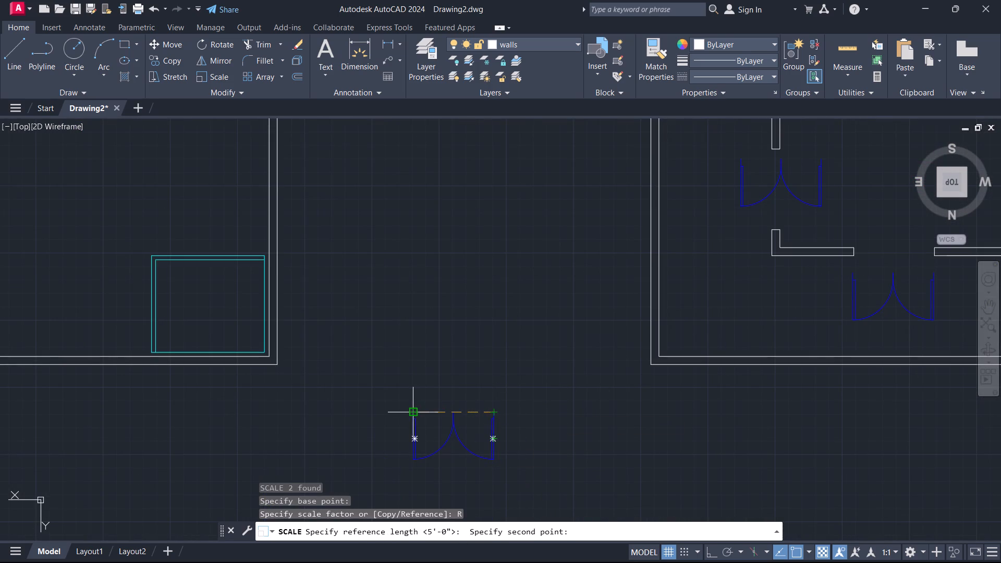
pyautogui.click(413, 409)
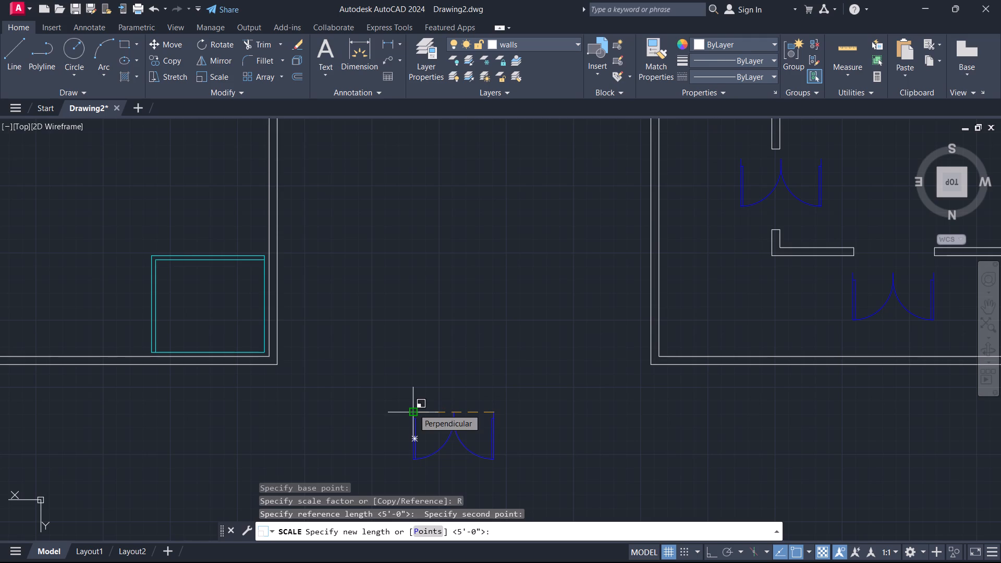
pyautogui.press('3')
pyautogui.press("'")
pyautogui.press('Return')
# Move the 3' double door by its upper-right corner to the small room's opening beside the inner staircase.
pyautogui.click(494, 415)
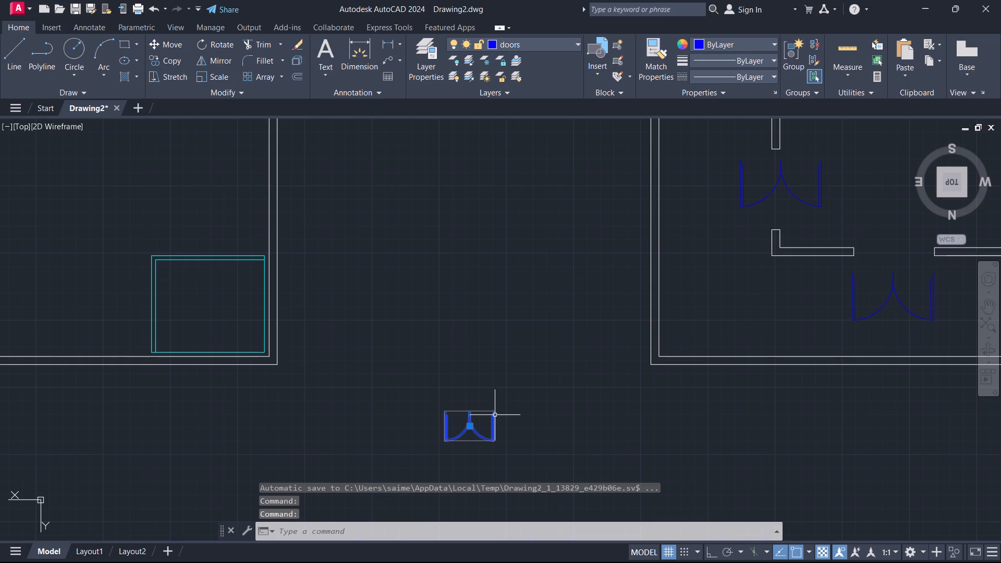
pyautogui.press('m')
pyautogui.press('Return')
pyautogui.click(496, 411)
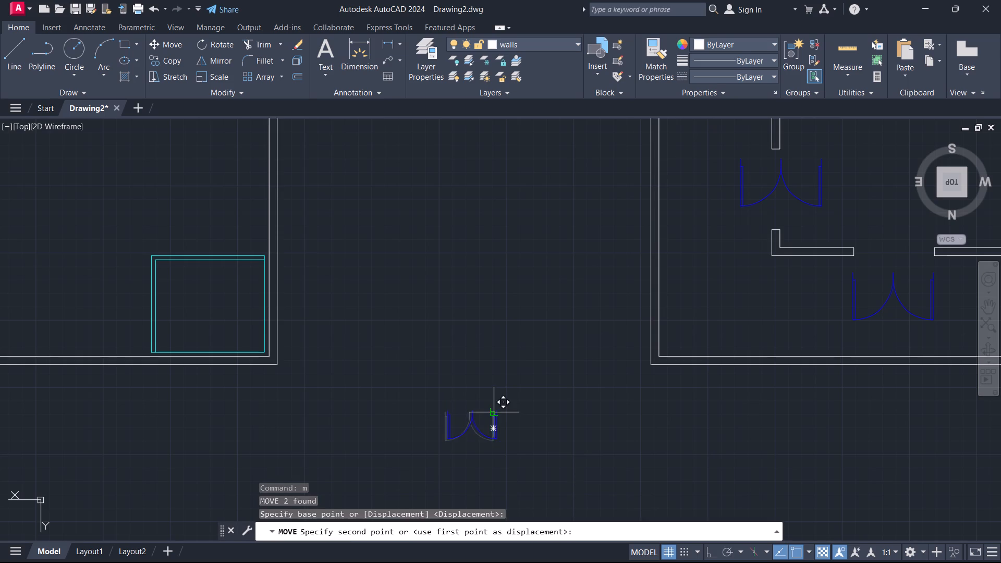
pyautogui.scroll(-1, 570, 327)
pyautogui.moveTo(567, 316); pyautogui.dragTo(482, 522, button='middle')
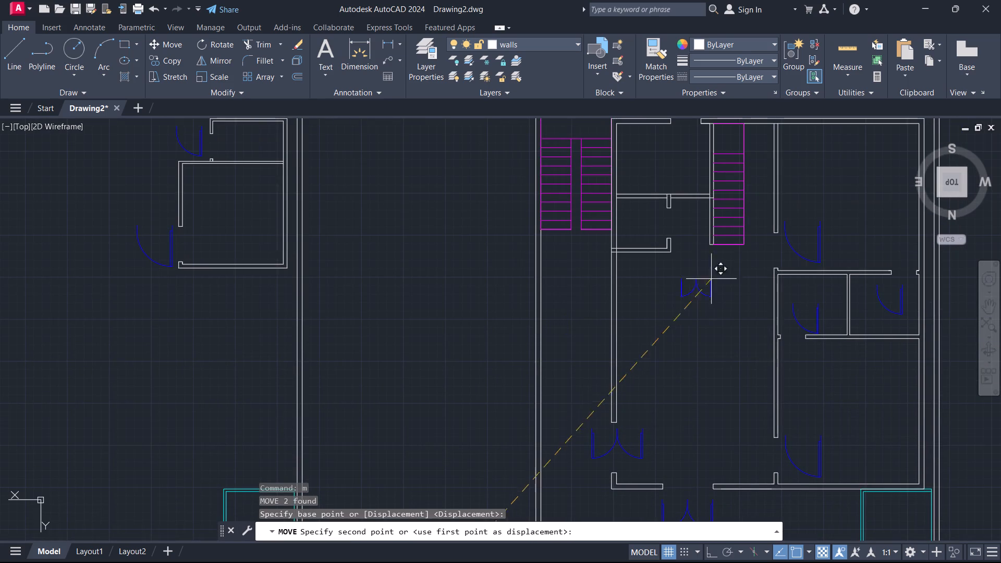
pyautogui.click(680, 215)
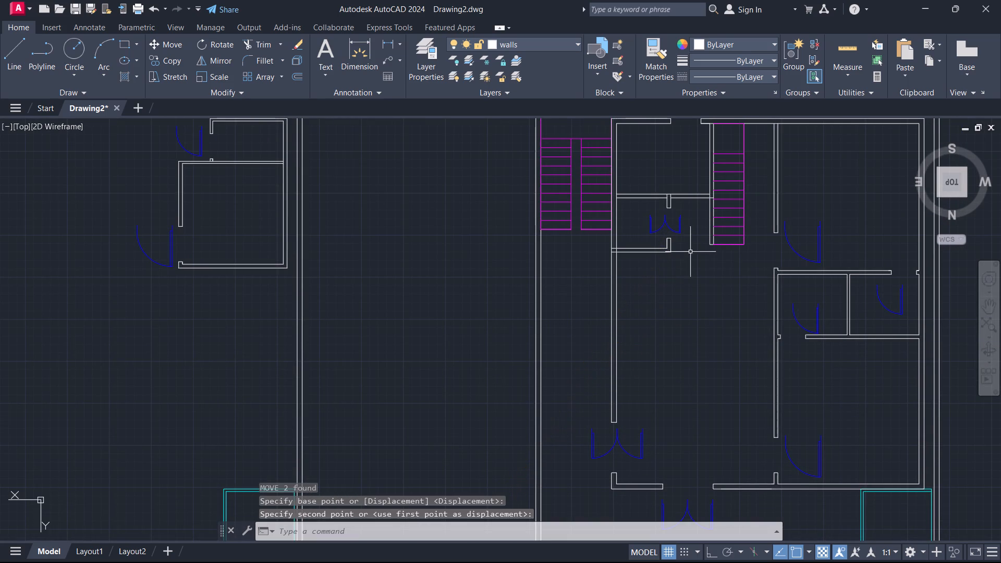
# Copy the 3' double door by its upper-right corner to the top-wall opening of the room beside the inner staircase, and finish copying.
pyautogui.moveTo(668, 278); pyautogui.dragTo(616, 374, button='middle')
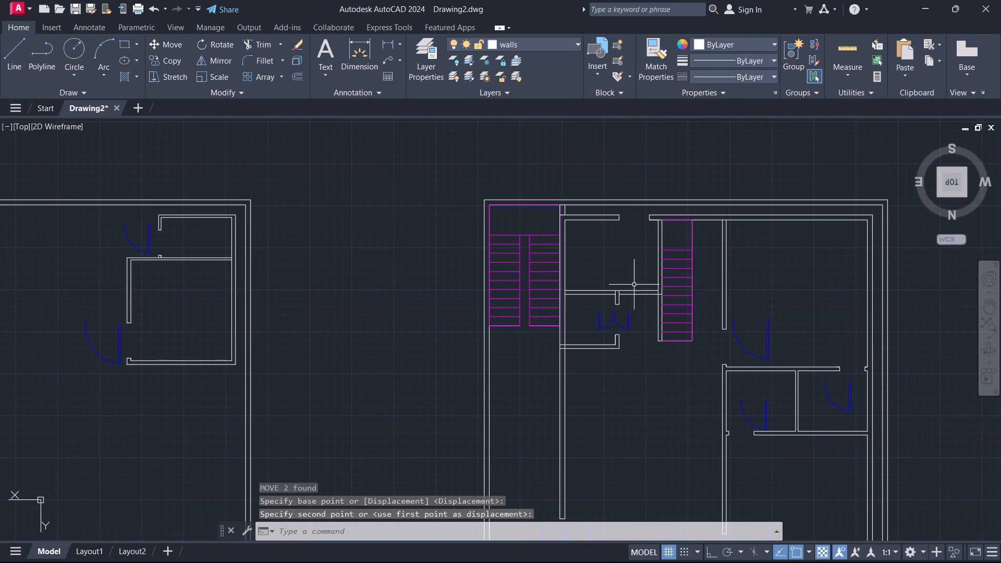
pyautogui.click(629, 316)
pyautogui.write('co')
pyautogui.press('Return')
pyautogui.click(632, 311)
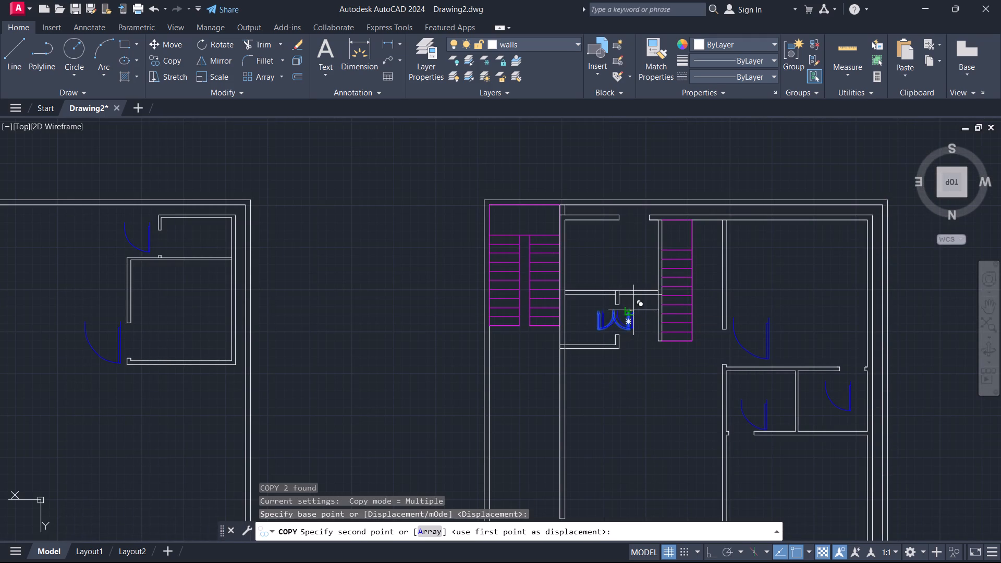
pyautogui.scroll(3, 644, 219)
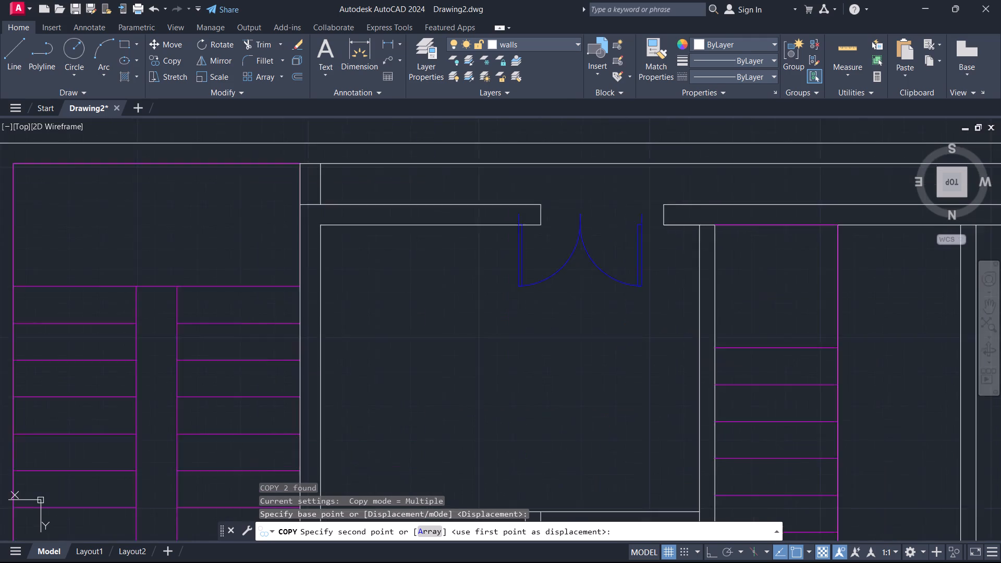
pyautogui.scroll(1, 641, 214)
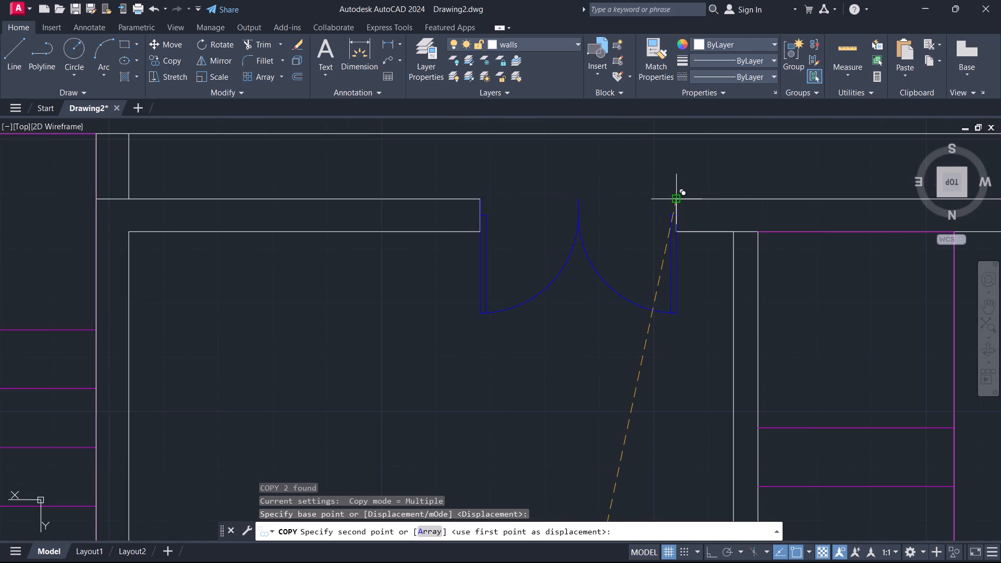
pyautogui.click(676, 197)
pyautogui.press('Escape')
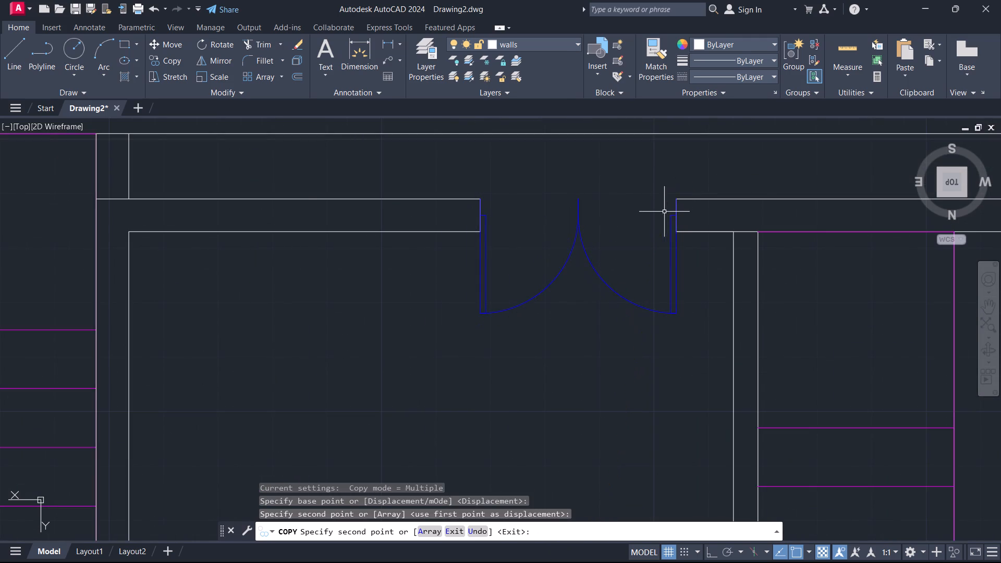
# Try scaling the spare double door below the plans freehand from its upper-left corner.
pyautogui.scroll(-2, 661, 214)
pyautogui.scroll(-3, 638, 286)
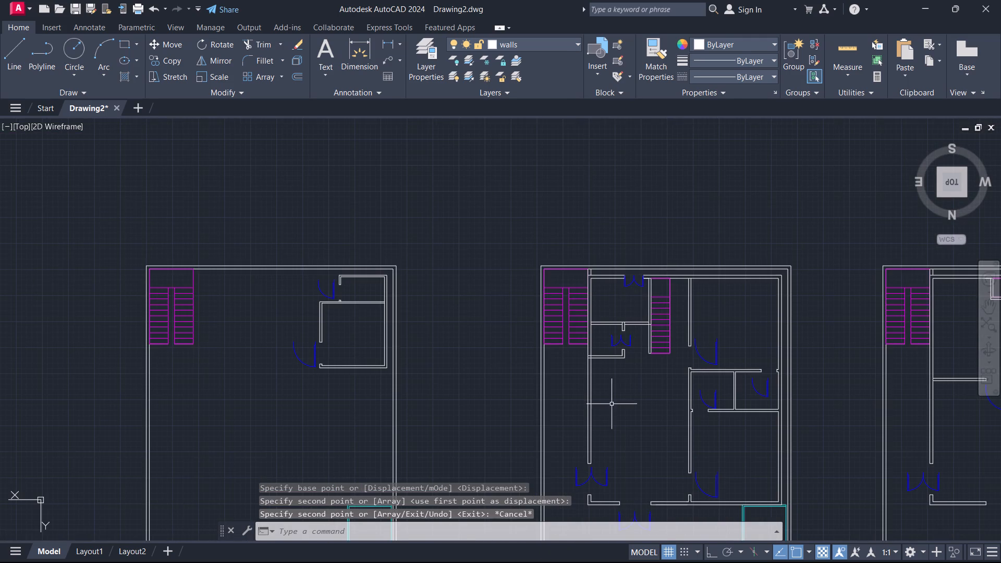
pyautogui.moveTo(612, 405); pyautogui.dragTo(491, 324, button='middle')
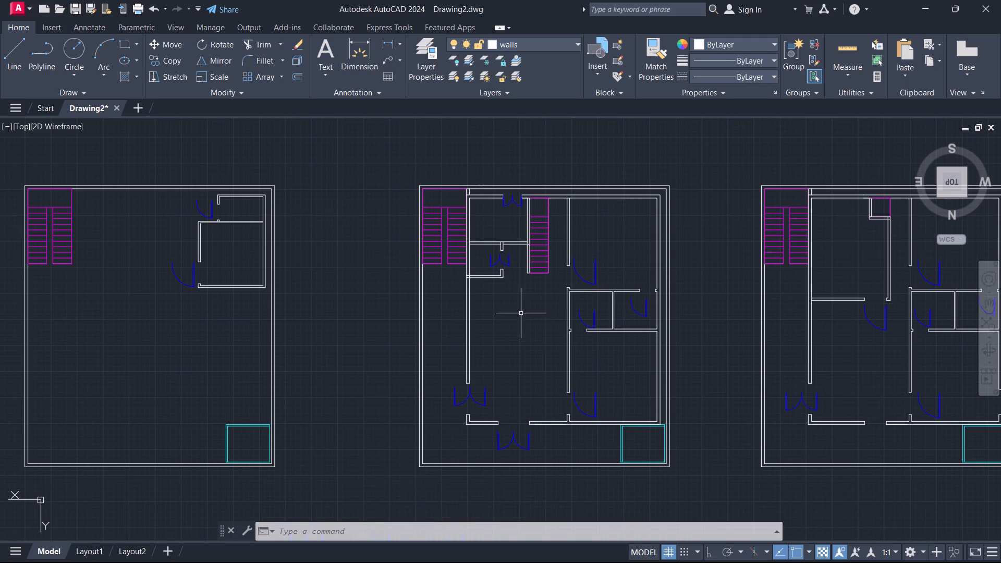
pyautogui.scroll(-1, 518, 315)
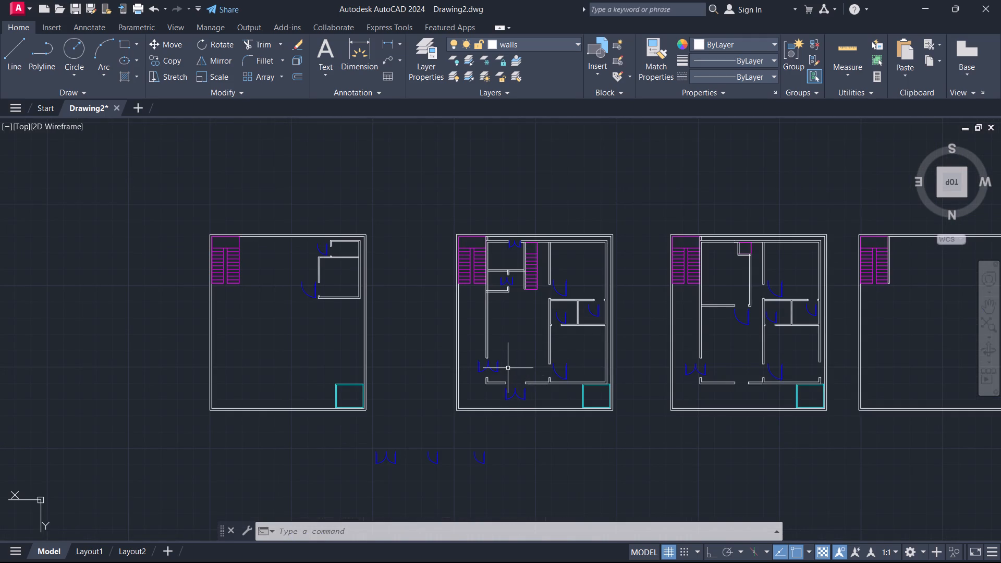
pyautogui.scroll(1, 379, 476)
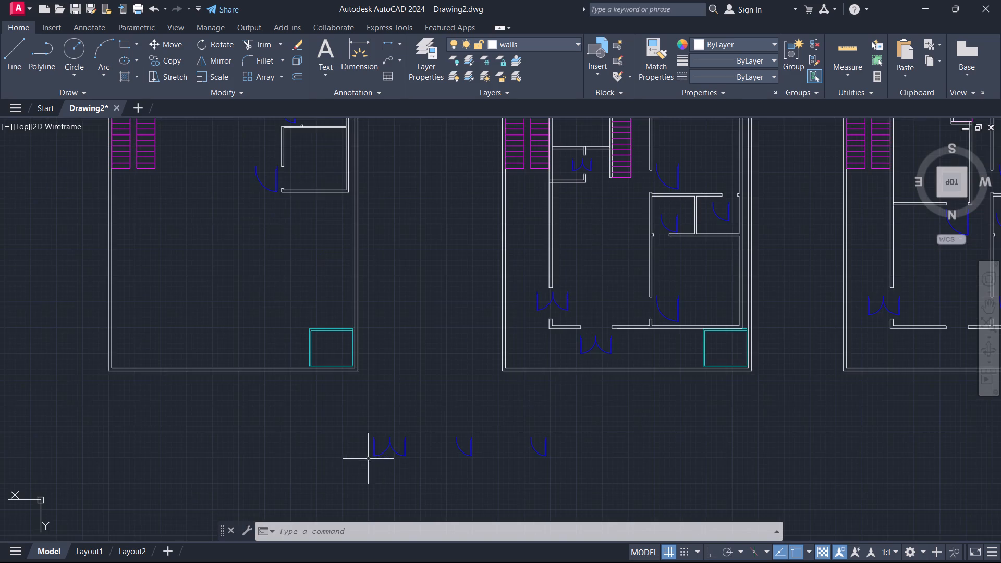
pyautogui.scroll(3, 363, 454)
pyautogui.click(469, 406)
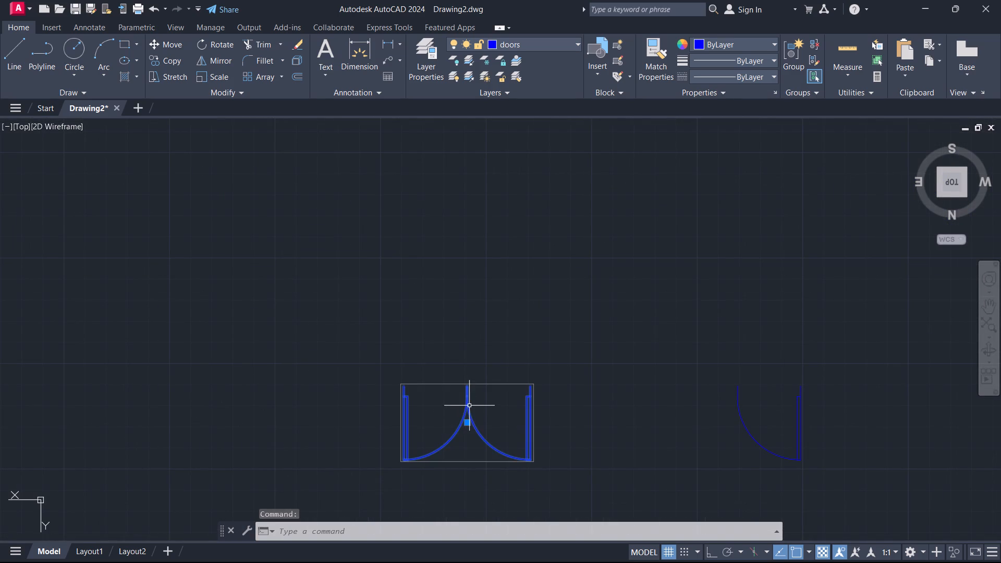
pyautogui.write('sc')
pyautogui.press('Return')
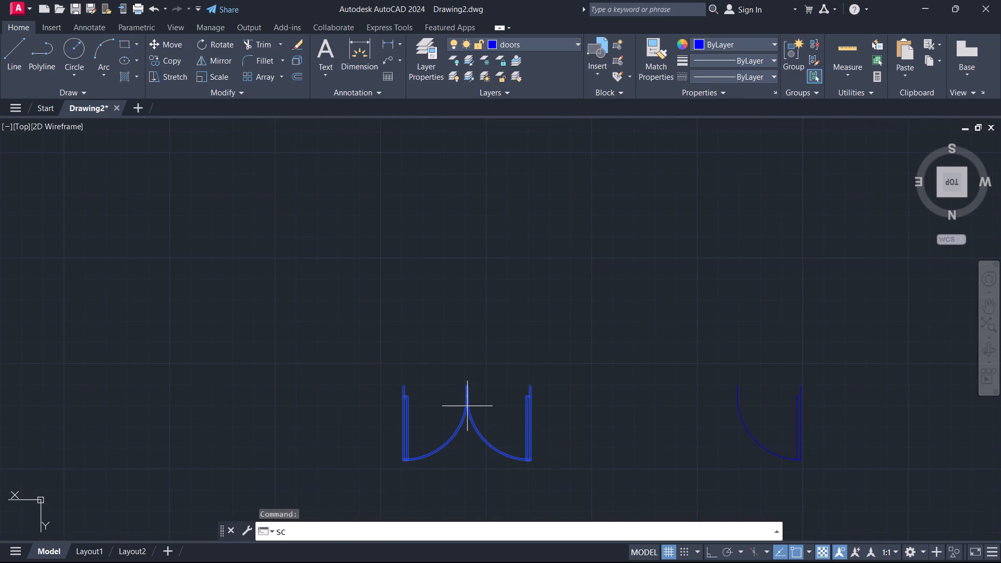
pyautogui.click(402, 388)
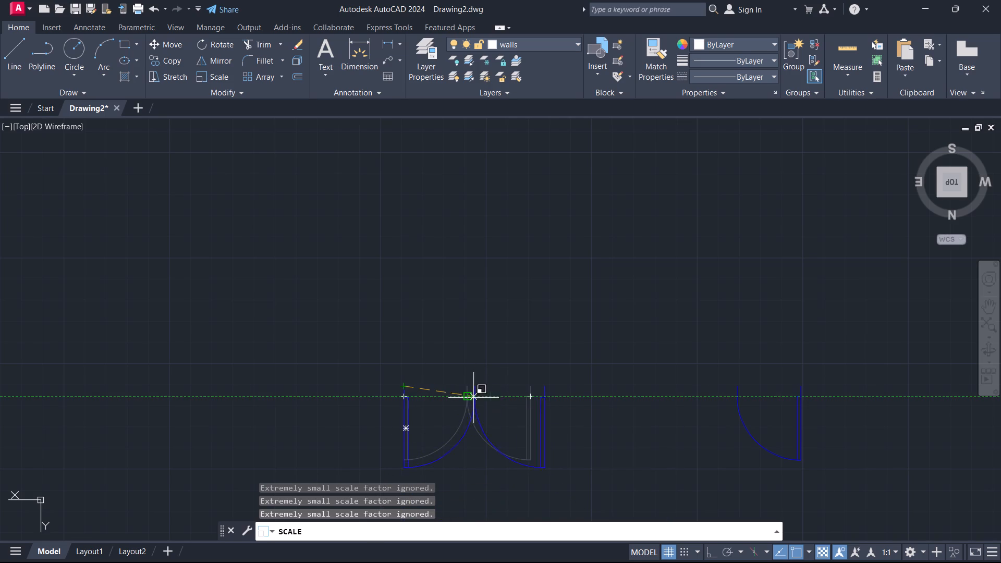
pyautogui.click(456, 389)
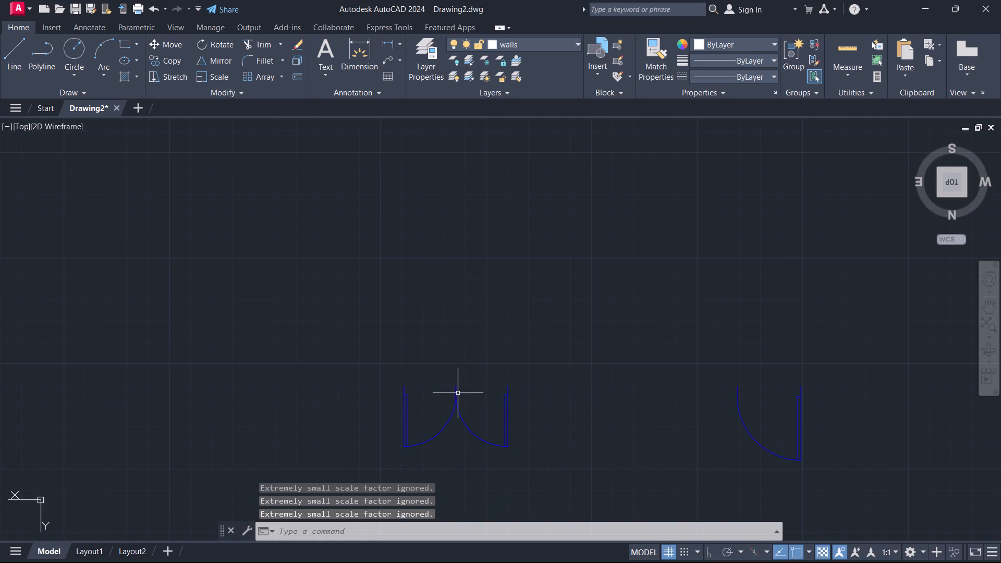
# Scale the spare double door by reference from its upper-right corner, using its full width as reference and 4' as the new length.
pyautogui.click(457, 391)
pyautogui.write('sc')
pyautogui.press('Return')
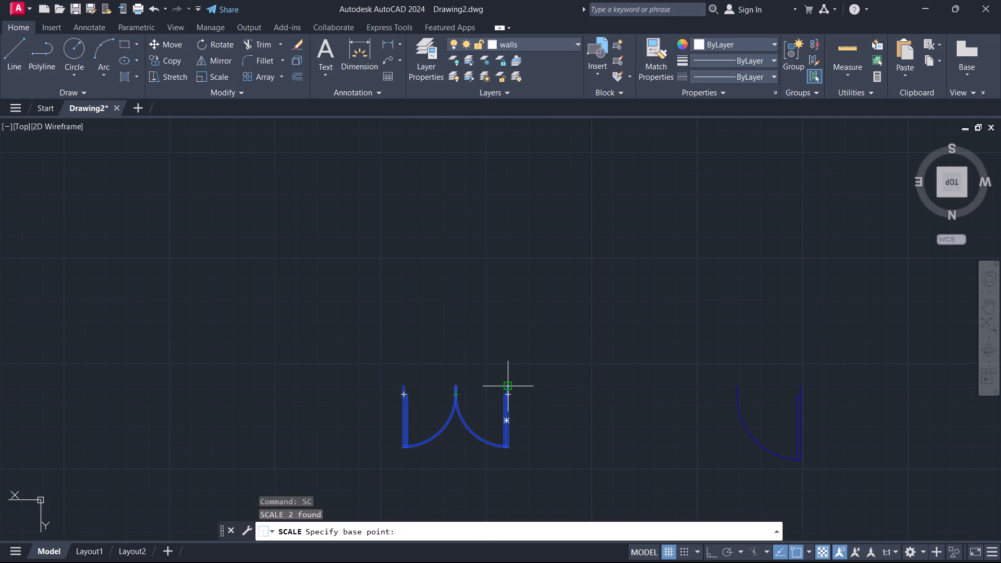
pyautogui.click(511, 385)
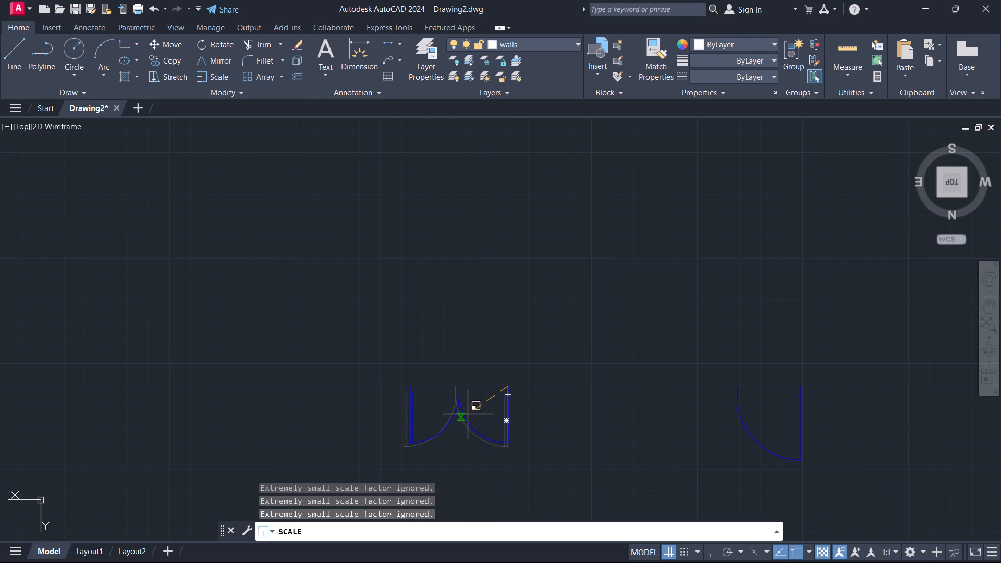
pyautogui.press('r')
pyautogui.press('Return')
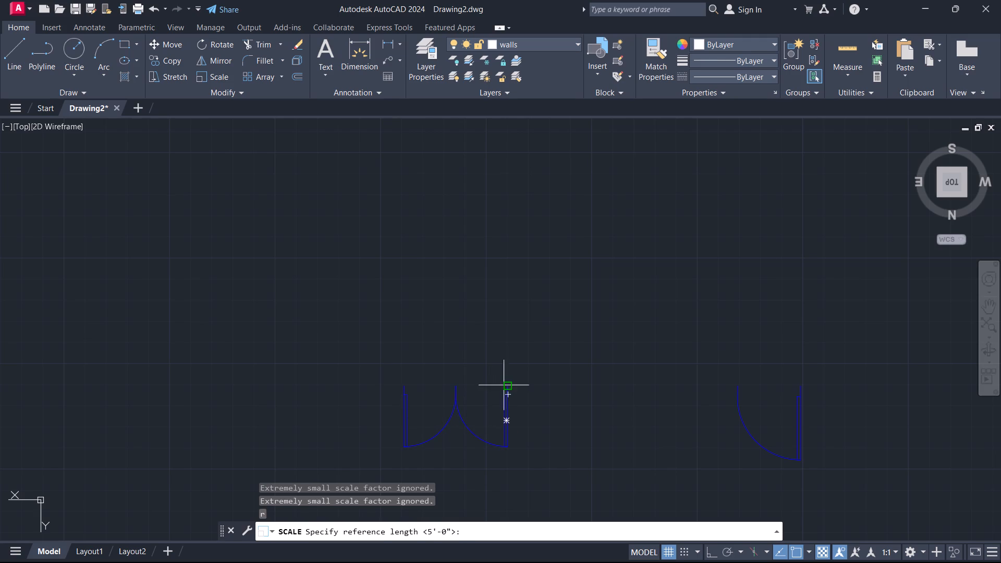
pyautogui.click(507, 383)
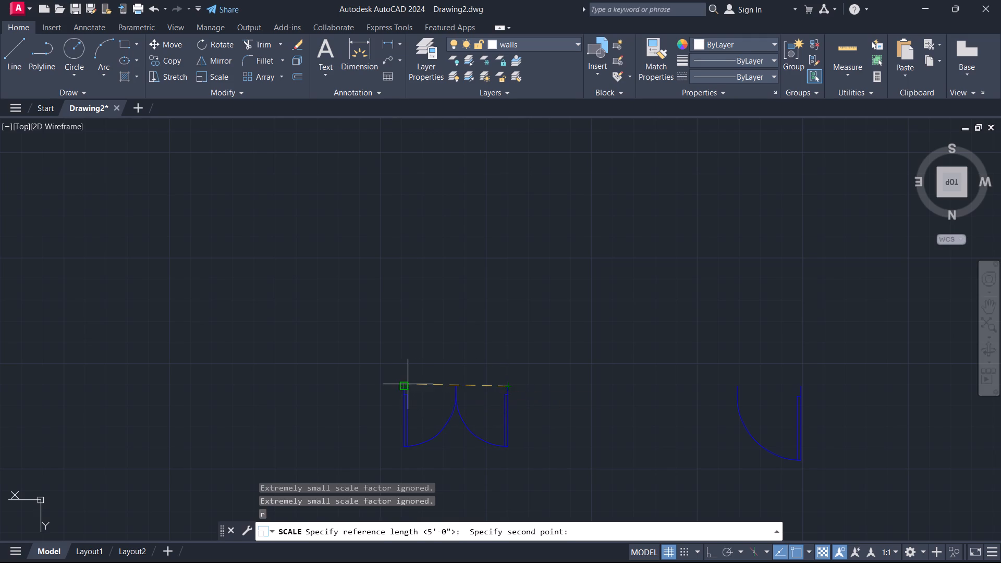
pyautogui.click(408, 384)
pyautogui.write("4'")
pyautogui.press('Return')
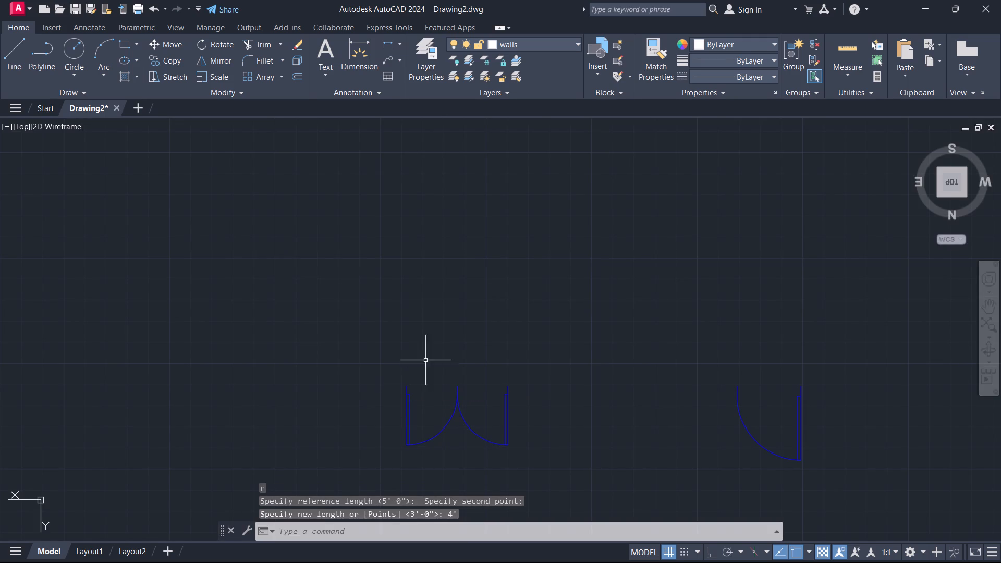
# Copy the 4' double door by its upper-right corner to just below the bottom-wall opening of the third plan.
pyautogui.click(406, 389)
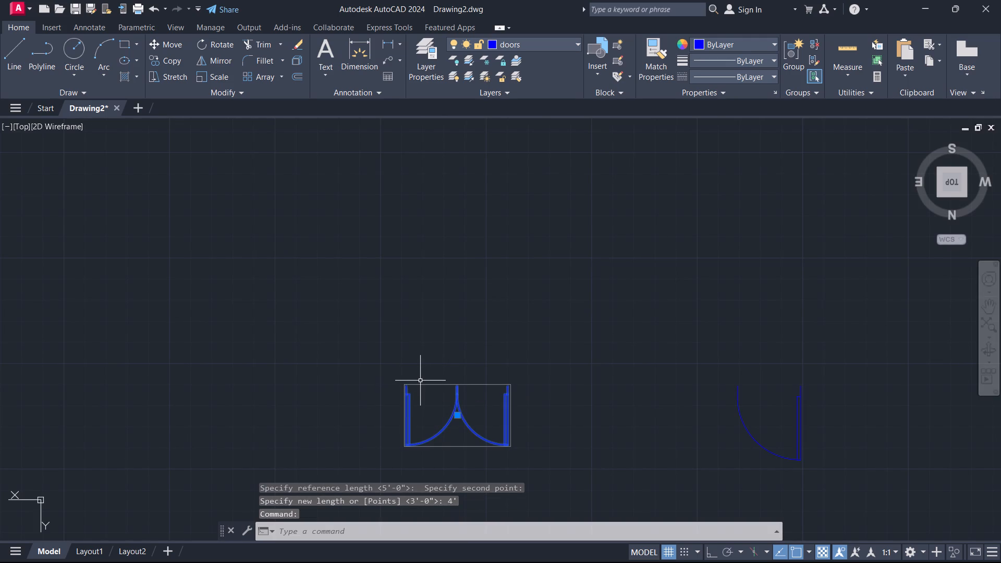
pyautogui.write('co')
pyautogui.press('Return')
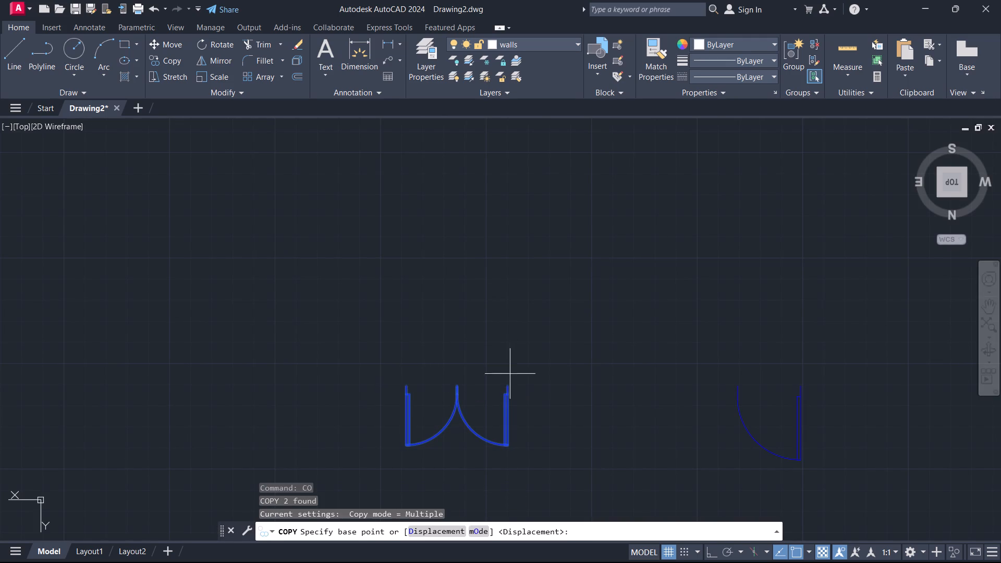
pyautogui.click(506, 382)
pyautogui.scroll(-2, 569, 286)
pyautogui.scroll(-2, 607, 261)
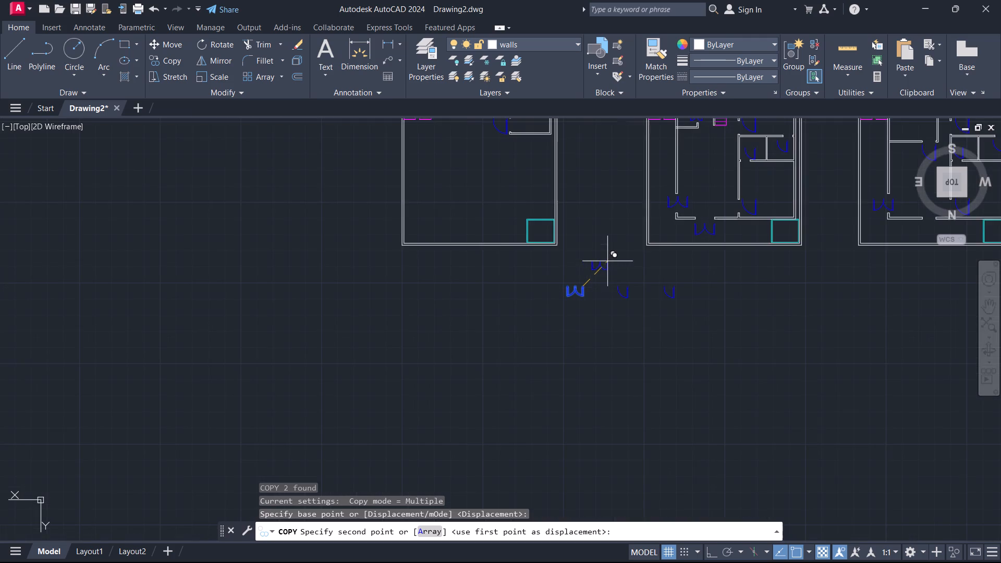
pyautogui.moveTo(611, 261); pyautogui.dragTo(315, 384, button='middle')
pyautogui.scroll(3, 395, 345)
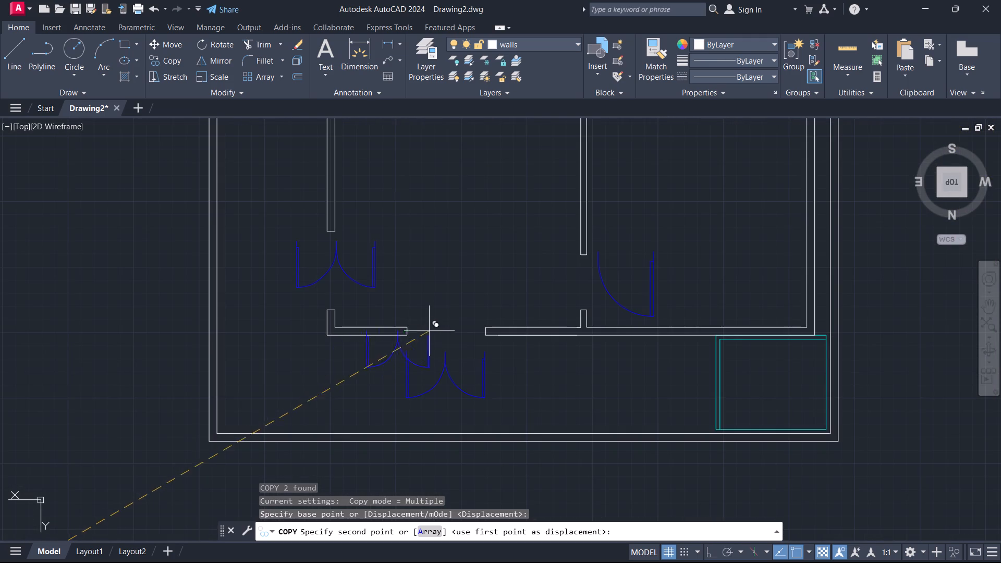
pyautogui.scroll(4, 478, 332)
pyautogui.scroll(-3, 498, 303)
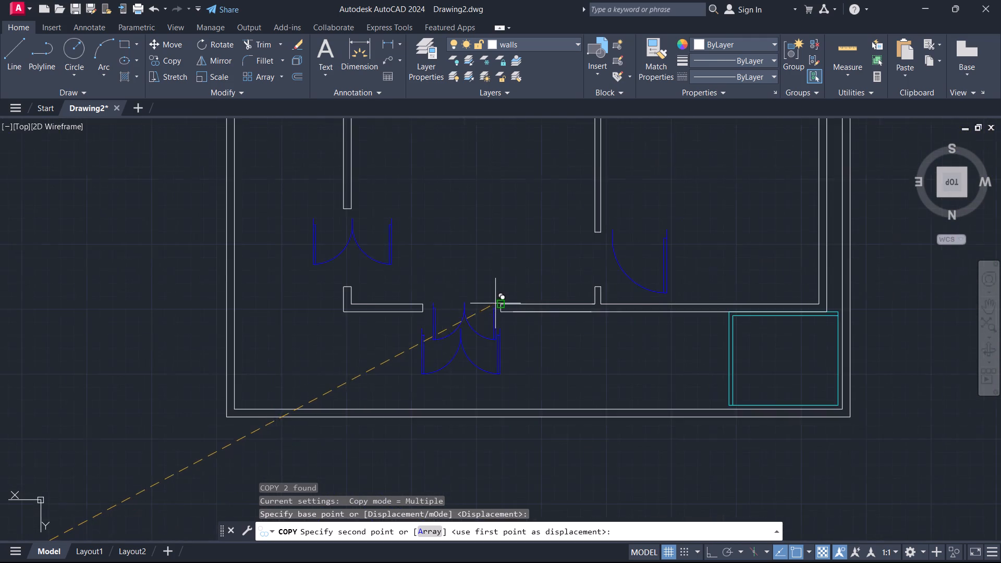
pyautogui.scroll(-3, 495, 303)
pyautogui.moveTo(491, 235); pyautogui.dragTo(365, 275, button='middle')
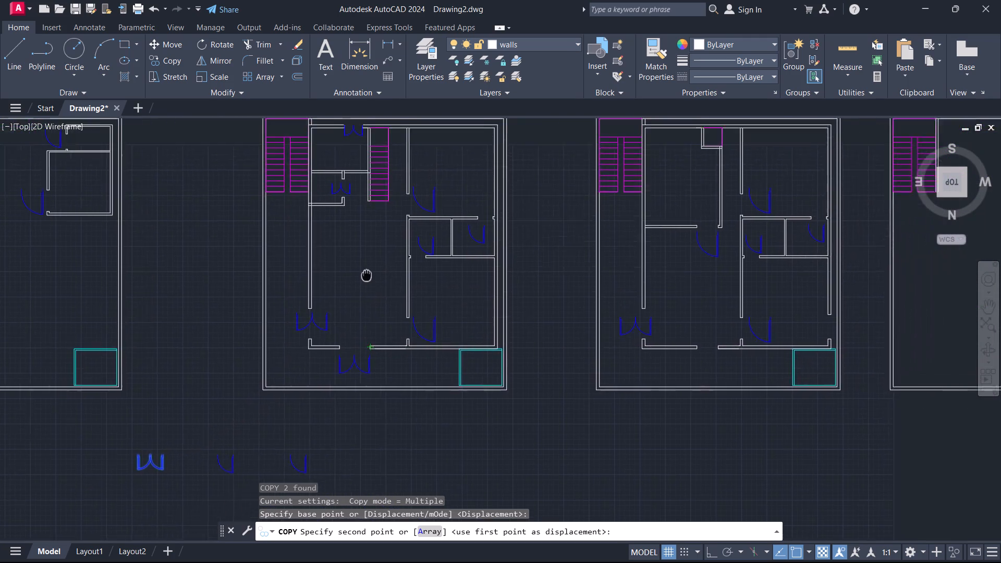
pyautogui.moveTo(365, 275); pyautogui.dragTo(327, 323, button='middle')
pyautogui.scroll(2, 672, 405)
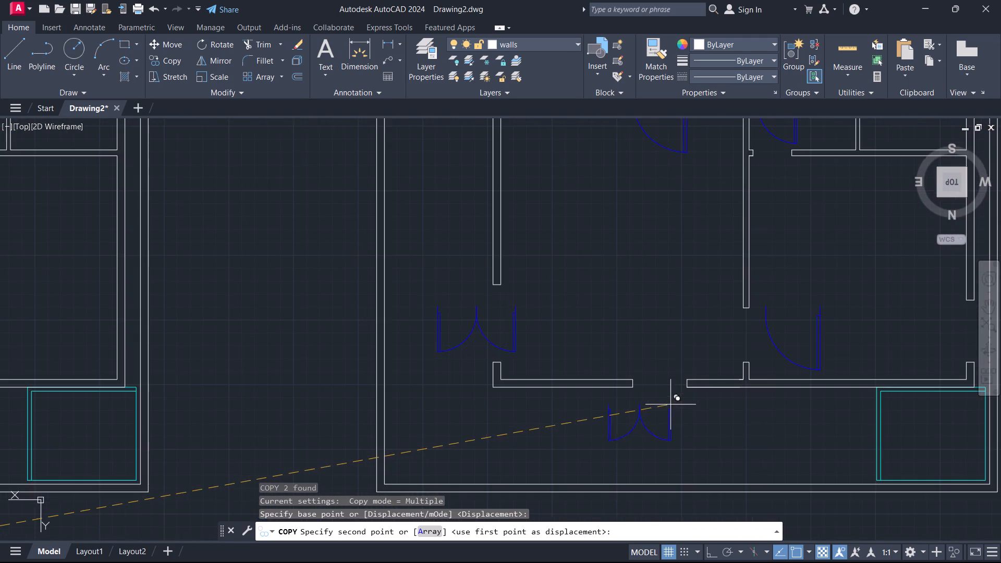
pyautogui.moveTo(689, 401); pyautogui.dragTo(496, 386, button='middle')
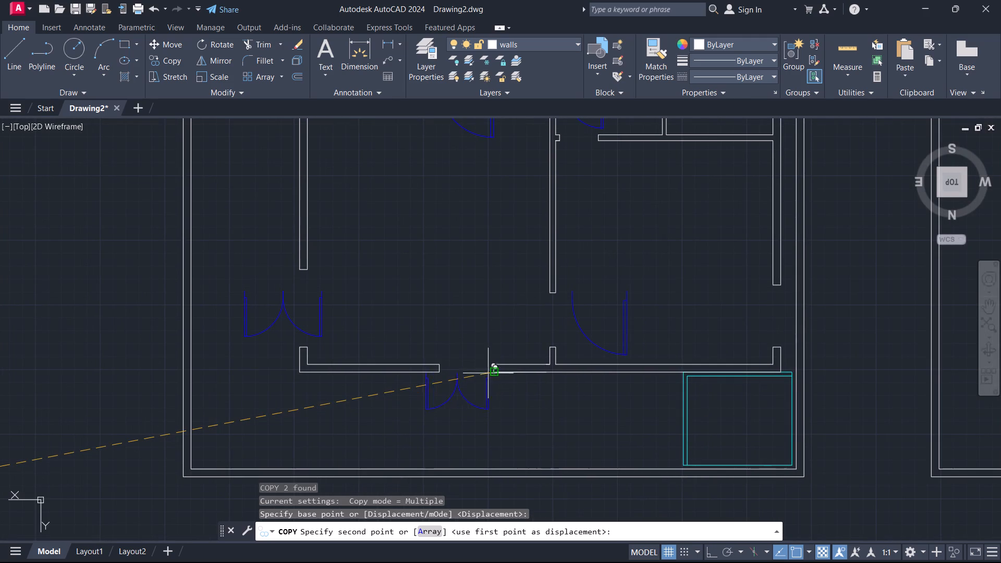
pyautogui.scroll(1, 485, 380)
pyautogui.click(493, 377)
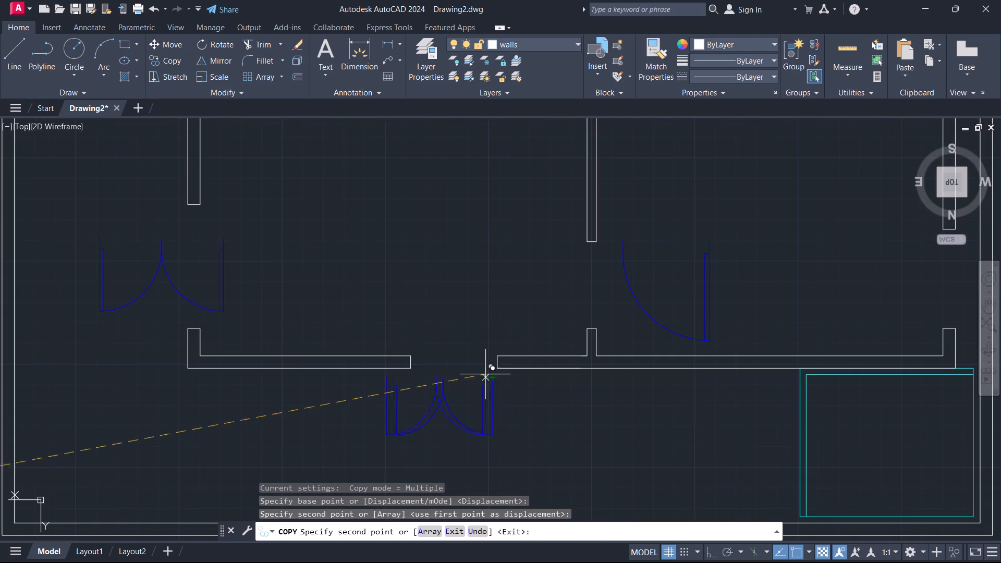
# Place another copy of the 4' double door at the third plan's lower-right side-wall opening, and finish copying.
pyautogui.scroll(-2, 474, 327)
pyautogui.scroll(2, 652, 307)
pyautogui.moveTo(657, 304); pyautogui.dragTo(560, 322, button='middle')
pyautogui.click(580, 305)
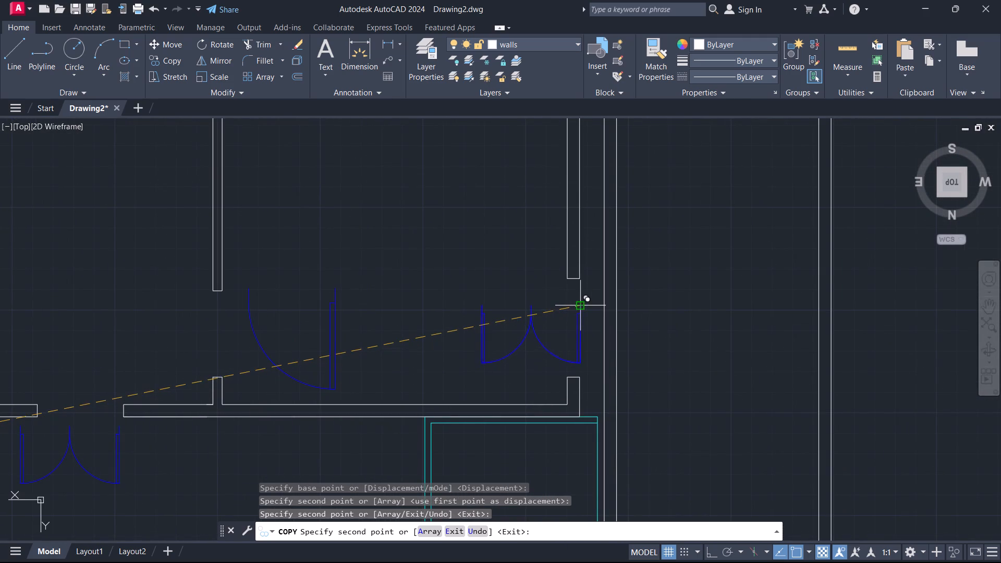
pyautogui.scroll(-3, 528, 292)
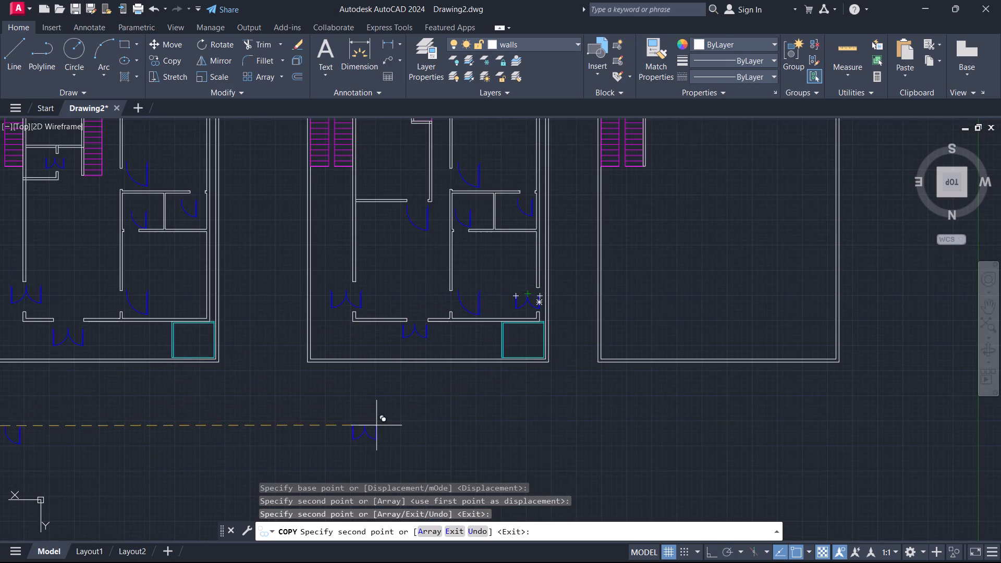
pyautogui.scroll(-1, 376, 425)
pyautogui.moveTo(308, 417); pyautogui.dragTo(480, 343, button='middle')
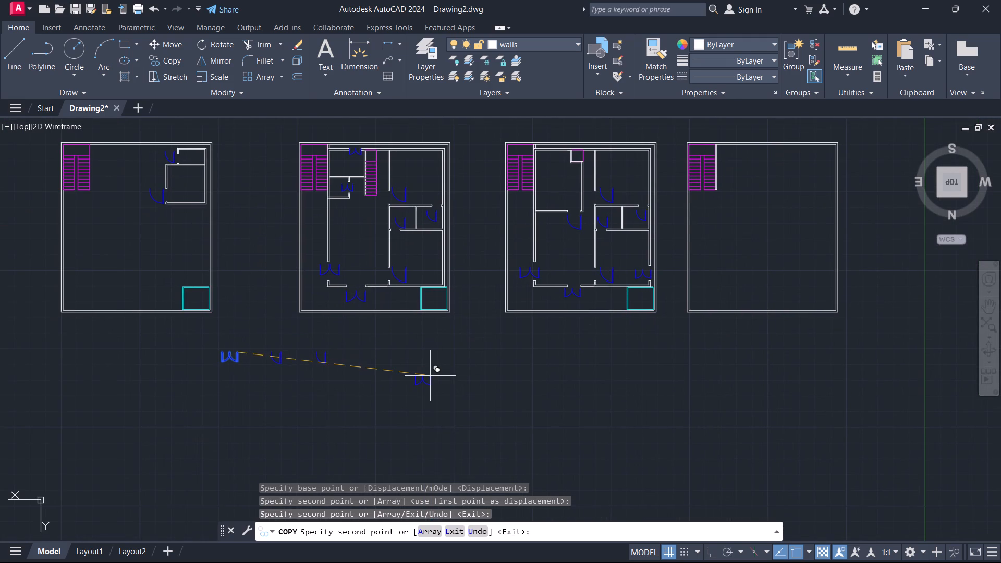
pyautogui.press('Escape')
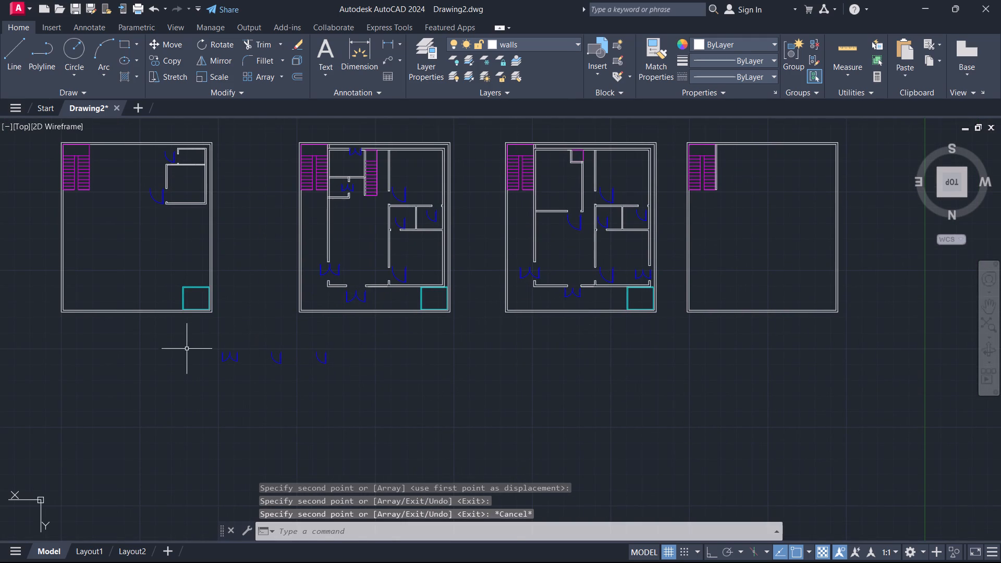
# Erase the spare double door and the two spare single doors below the plans.
pyautogui.click(186, 341)
pyautogui.click(357, 384)
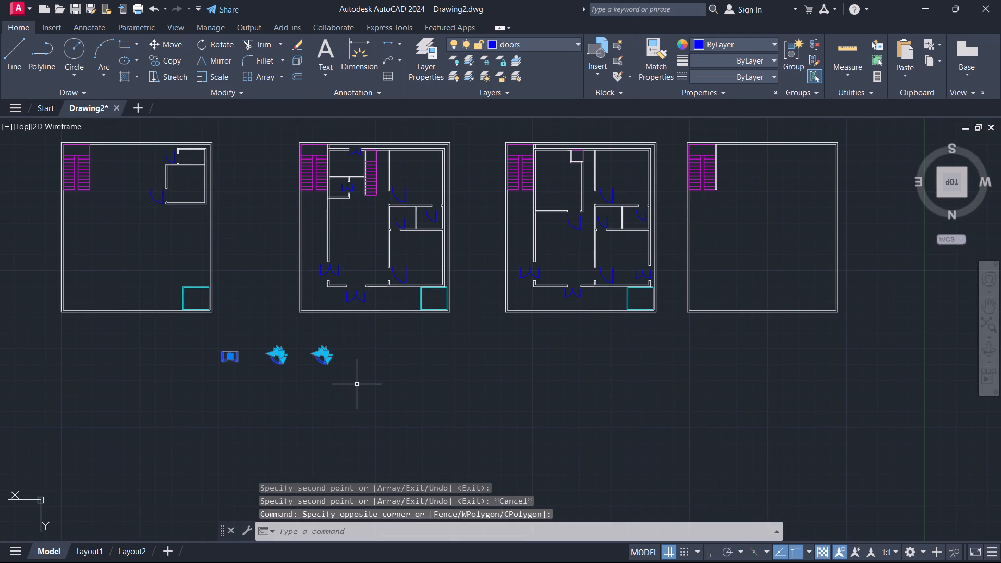
pyautogui.press('e')
pyautogui.press('Return')
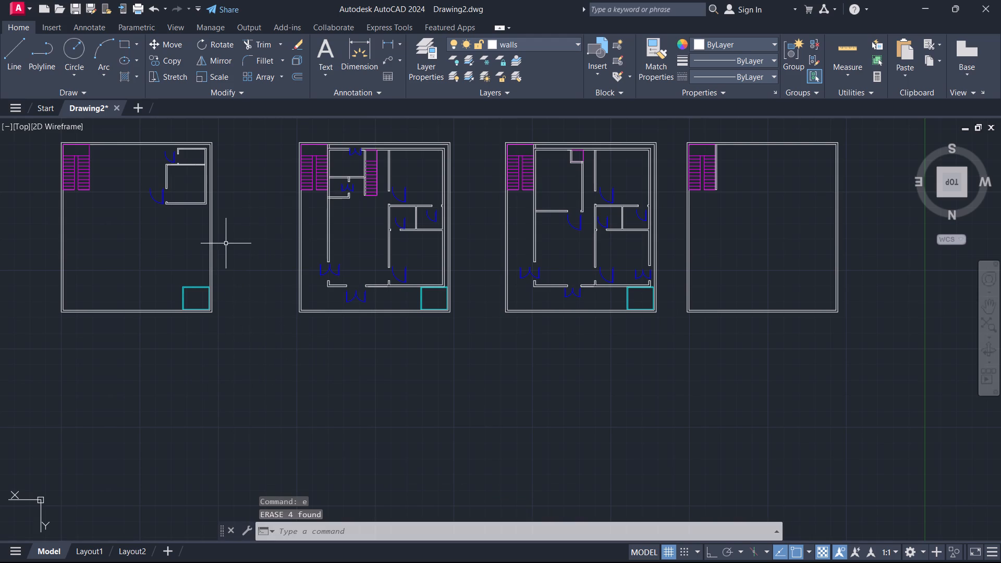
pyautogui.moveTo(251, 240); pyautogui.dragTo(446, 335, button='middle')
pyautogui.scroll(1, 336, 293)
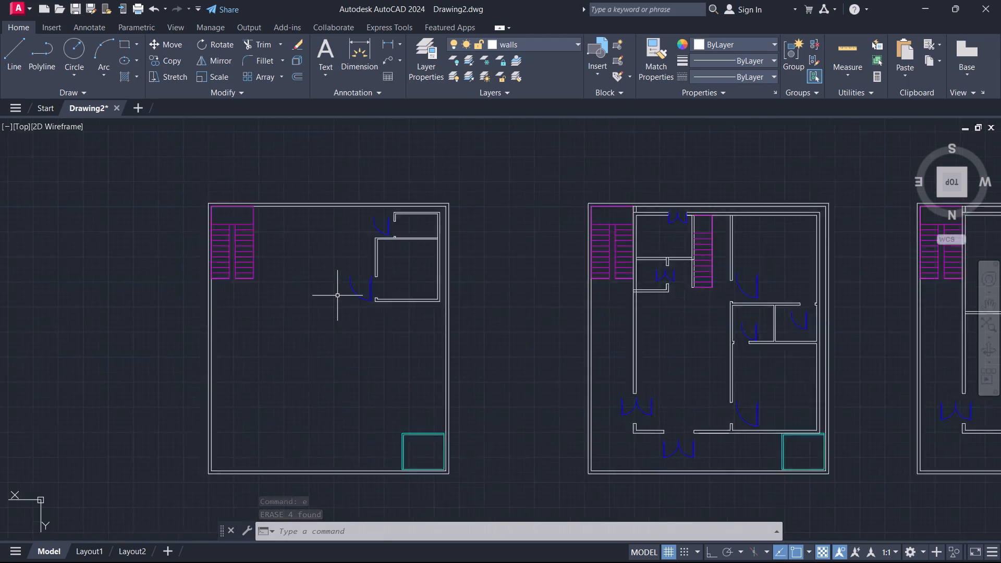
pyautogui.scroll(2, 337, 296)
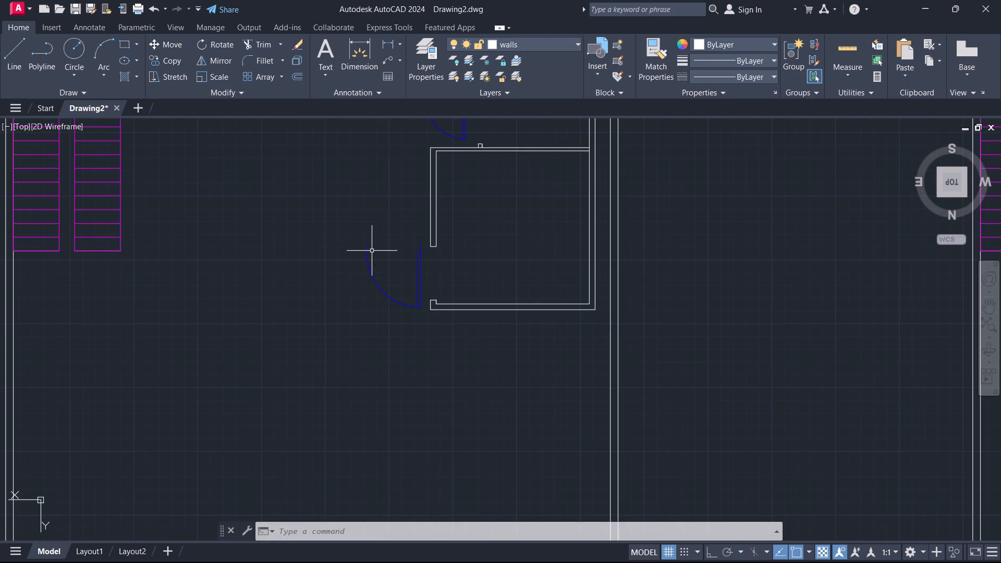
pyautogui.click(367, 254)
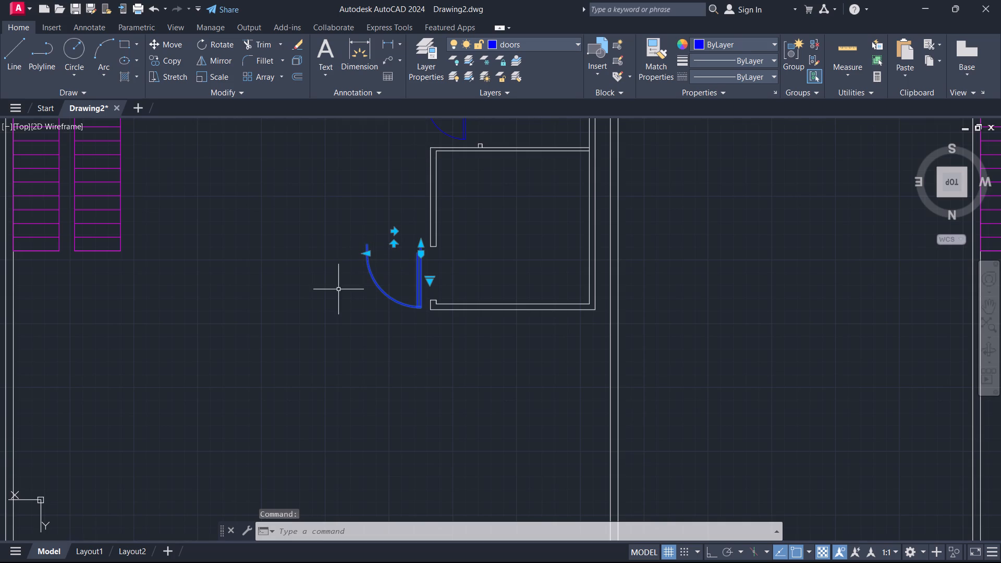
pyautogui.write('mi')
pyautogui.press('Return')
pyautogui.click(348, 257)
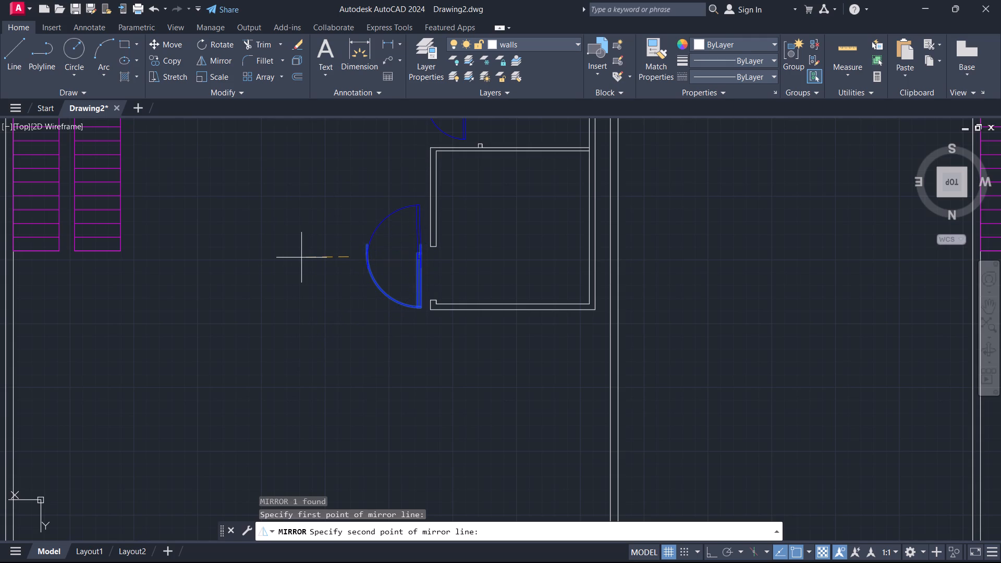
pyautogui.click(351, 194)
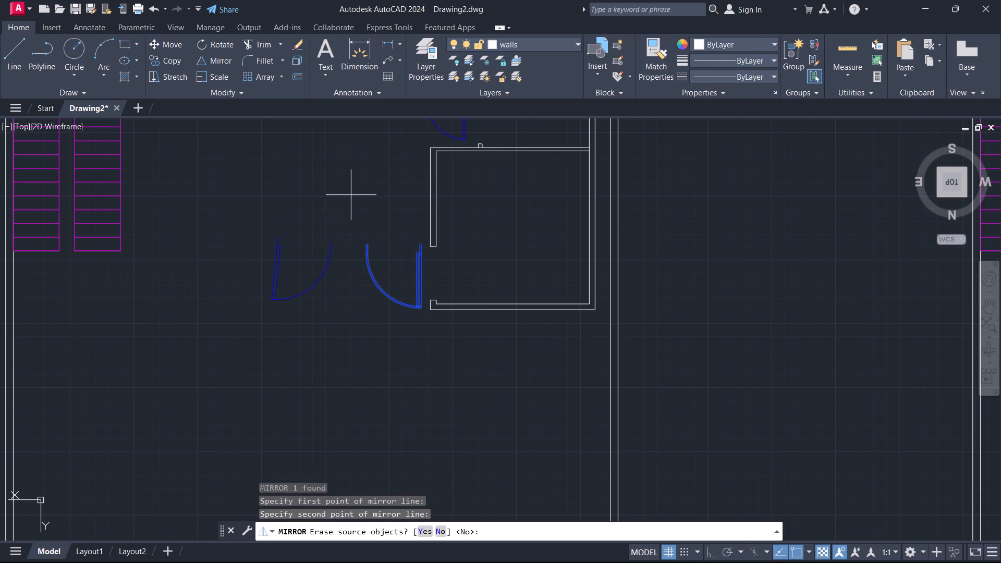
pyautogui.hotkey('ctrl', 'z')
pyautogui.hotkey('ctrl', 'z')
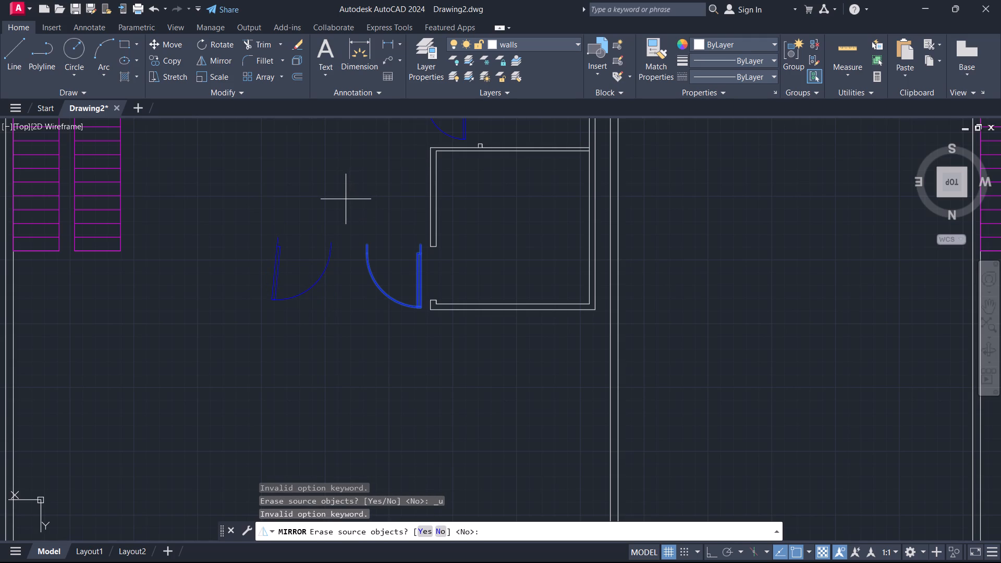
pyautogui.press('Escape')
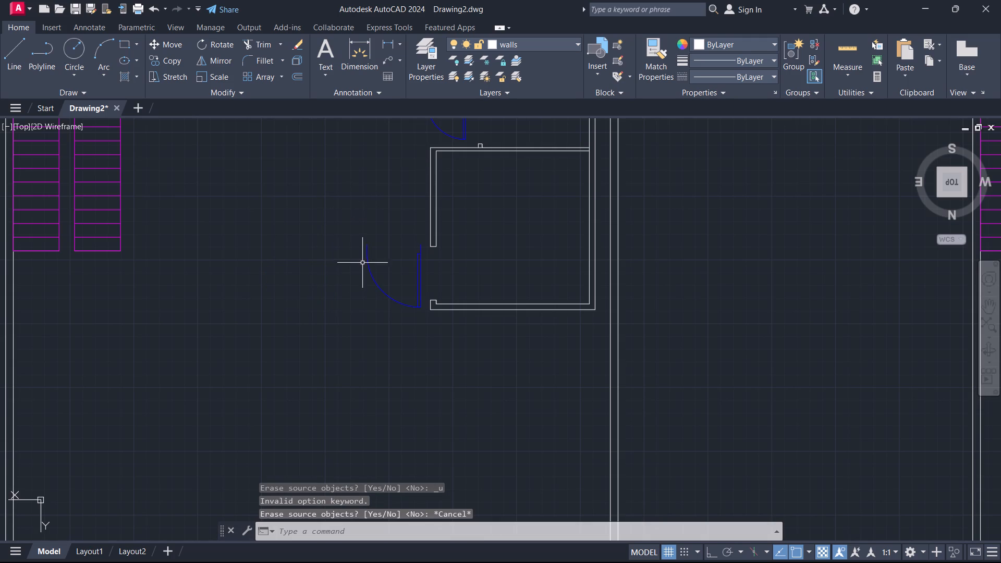
# Mirror the single door outside the leftmost plan's larger room across a vertical line beside its arc, and erase the original.
pyautogui.click(368, 260)
pyautogui.write('mi')
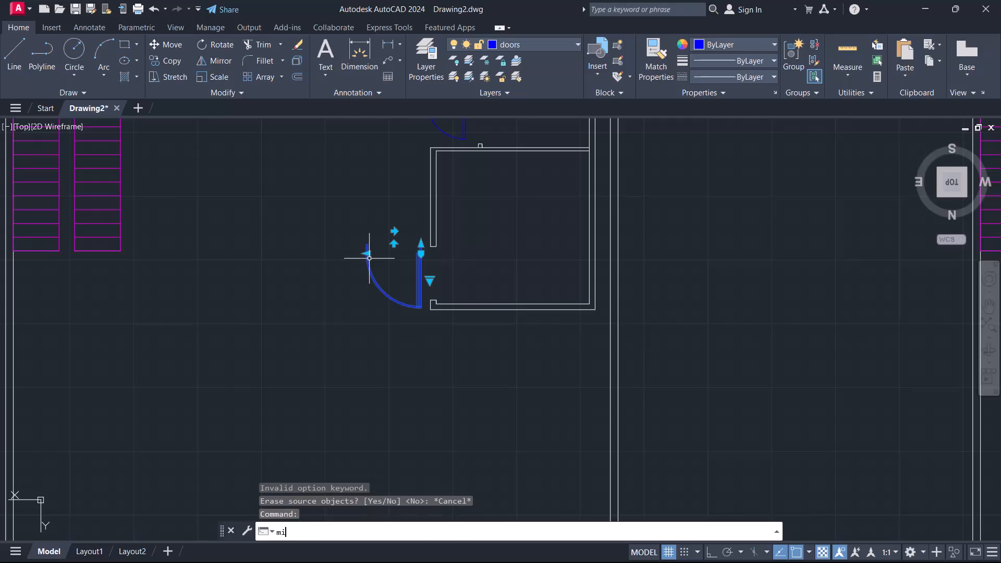
pyautogui.press('Return')
pyautogui.moveTo(334, 329); pyautogui.dragTo(335, 321)
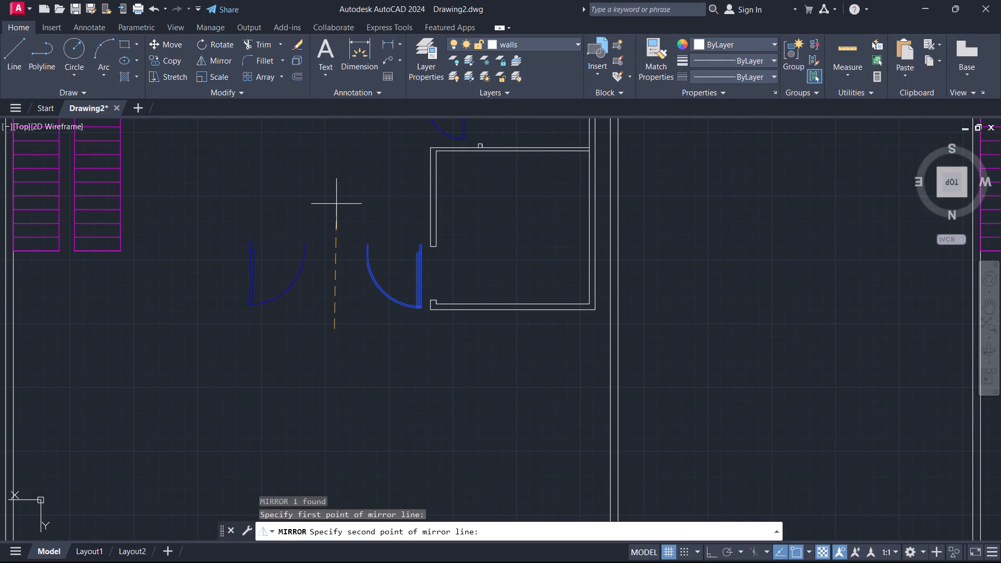
pyautogui.press('F8')
pyautogui.click(341, 200)
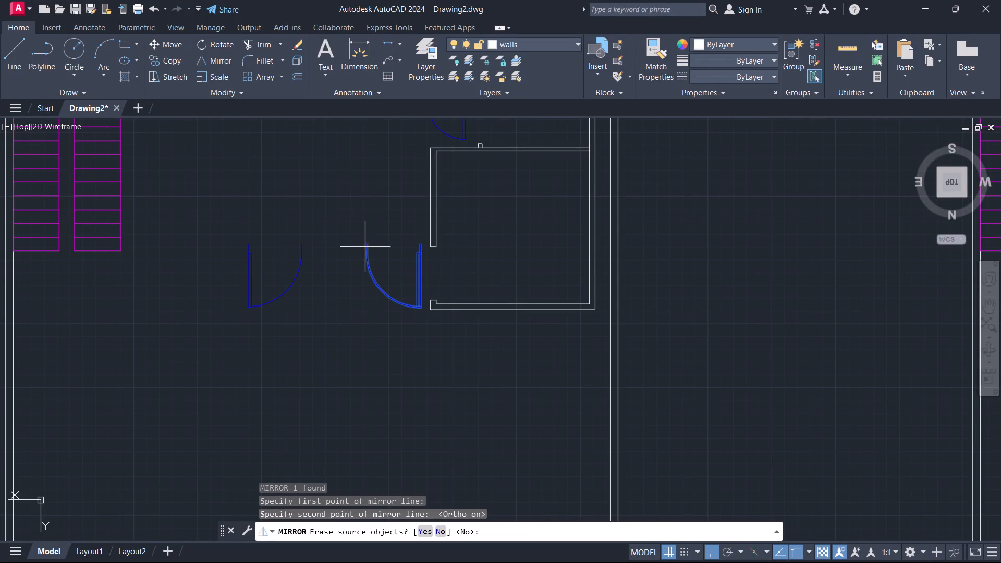
pyautogui.press('Return')
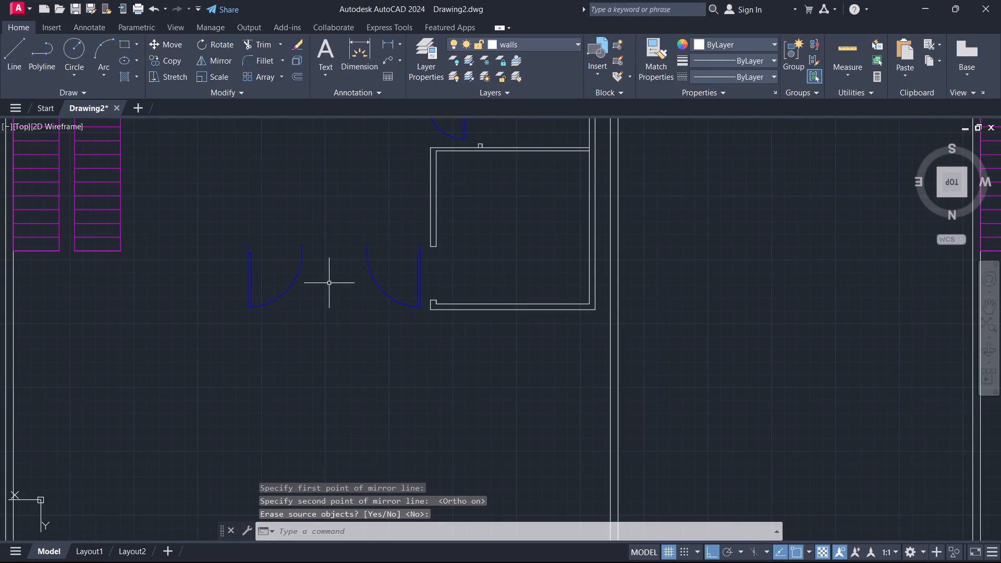
pyautogui.click(368, 267)
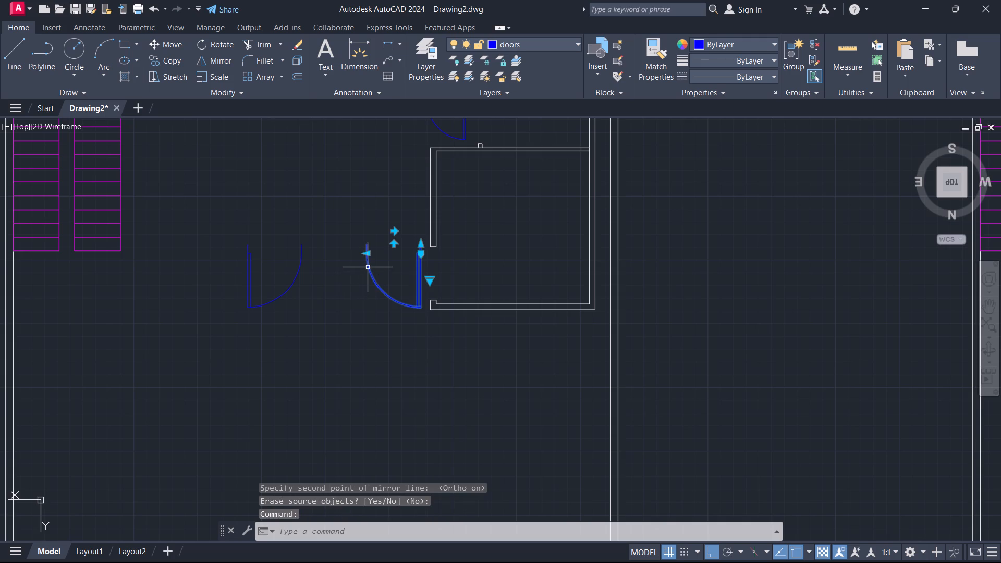
pyautogui.press('e')
pyautogui.press('Return')
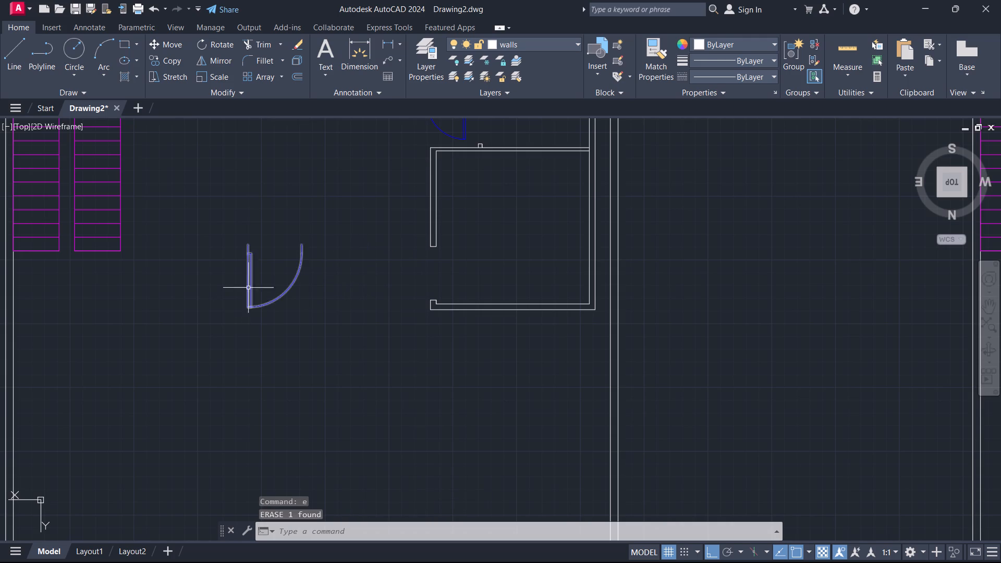
# Rotate the mirrored door 90° about its leaf's upper-left end so that the leaf lies horizontal.
pyautogui.click(247, 243)
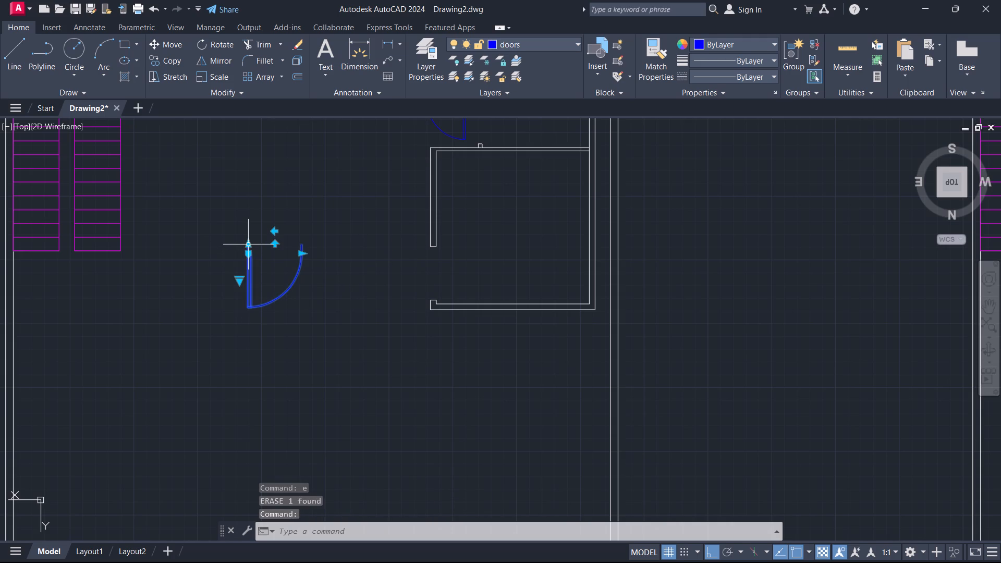
pyautogui.write('ro')
pyautogui.press('Return')
pyautogui.click(247, 243)
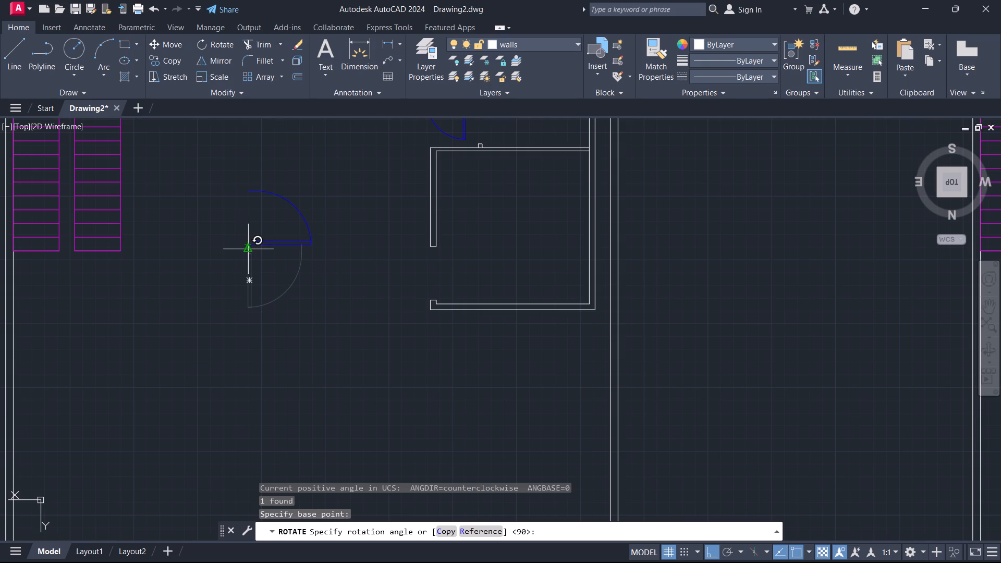
pyautogui.click(247, 253)
# Move the rotated door by its lower-left corner onto the outer corner of the larger room's lower door jamb.
pyautogui.click(249, 243)
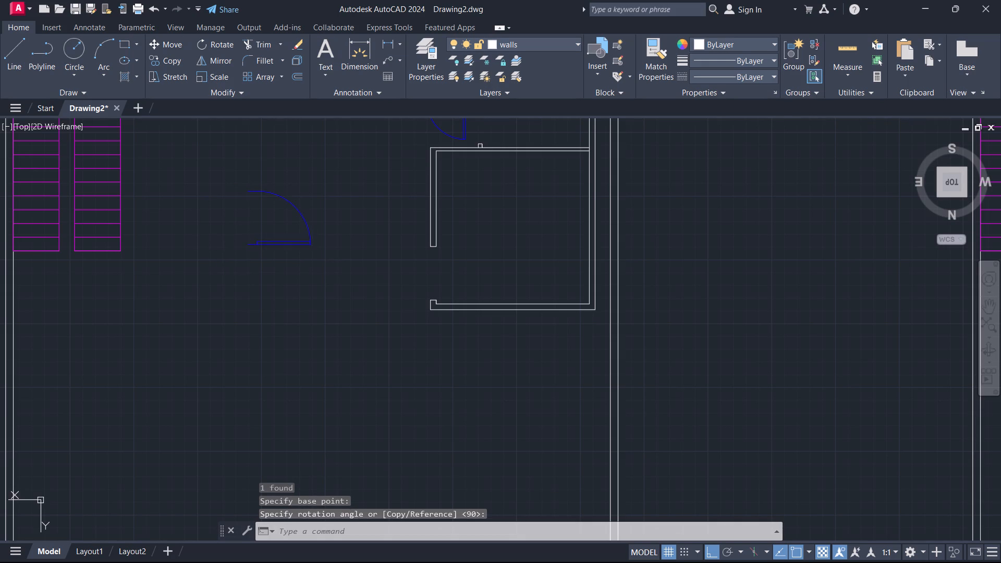
pyautogui.press('m')
pyautogui.press('Return')
pyautogui.scroll(1, 246, 242)
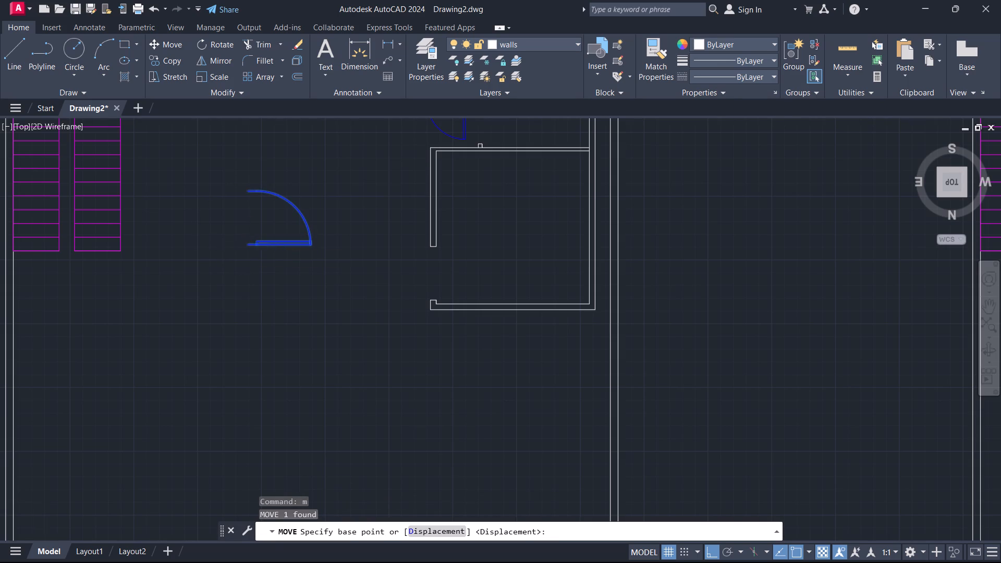
pyautogui.scroll(2, 246, 242)
pyautogui.click(252, 250)
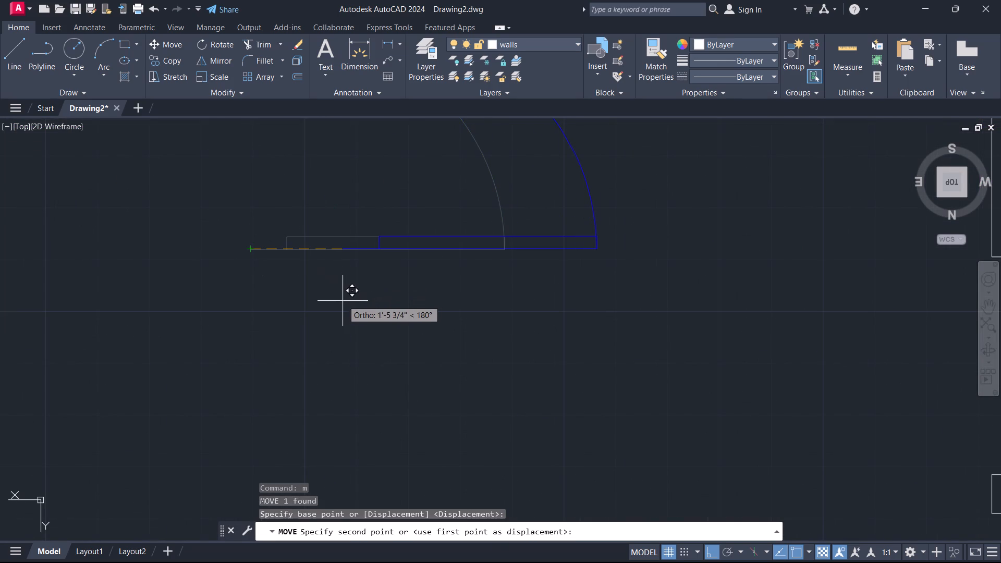
pyautogui.press('F8')
pyautogui.scroll(-2, 323, 307)
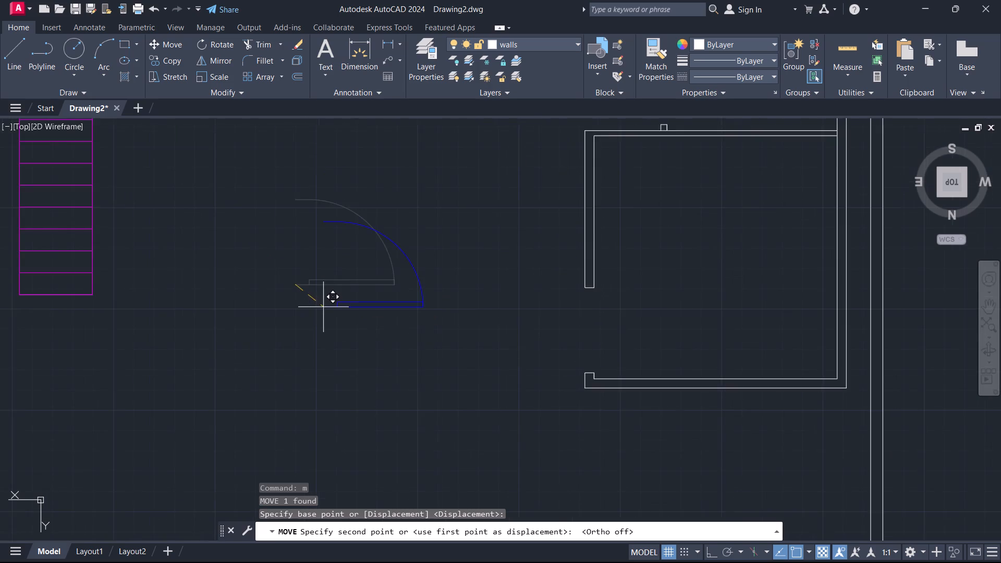
pyautogui.scroll(-1, 323, 307)
pyautogui.moveTo(369, 311); pyautogui.dragTo(220, 326, button='middle')
pyautogui.scroll(2, 334, 347)
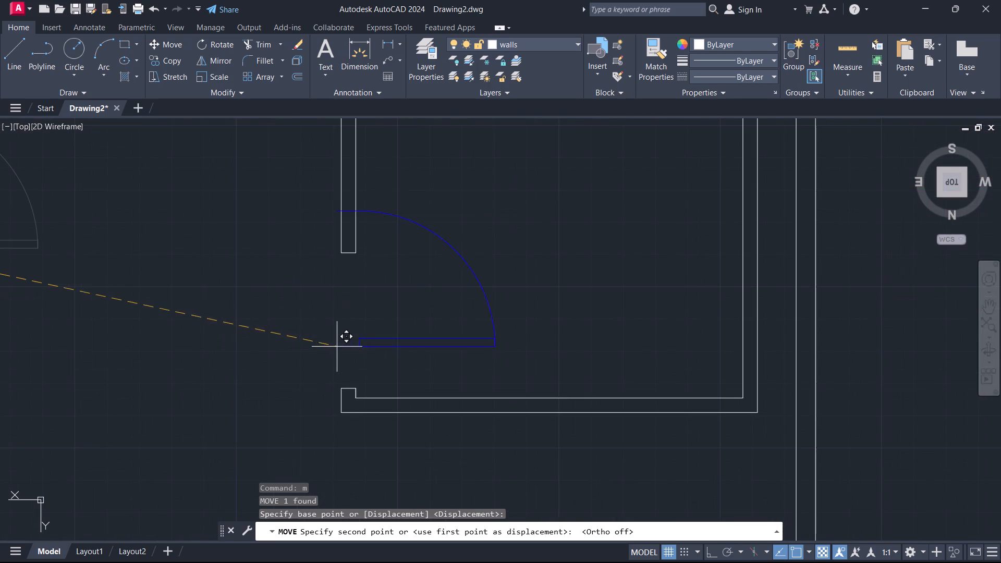
pyautogui.click(344, 388)
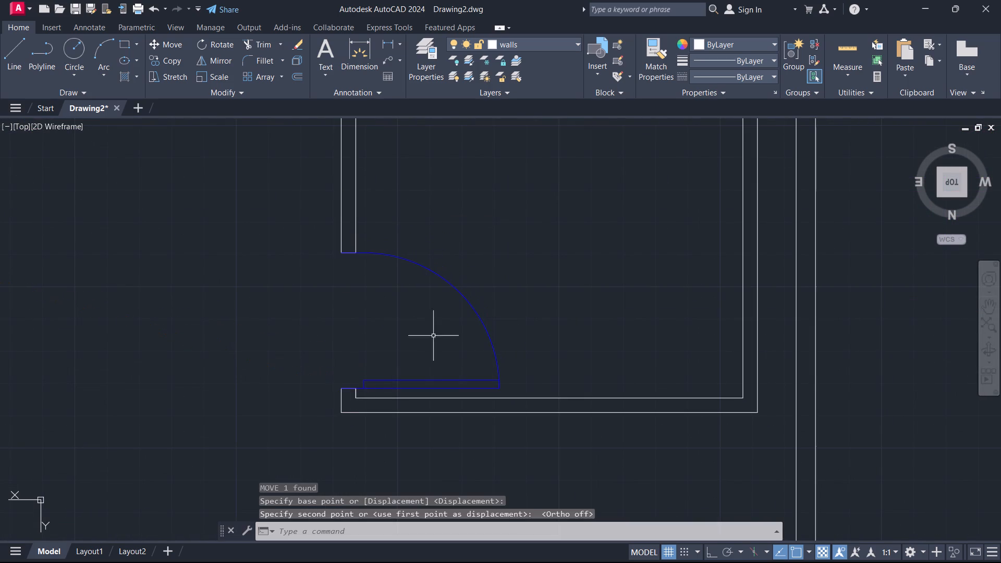
# Rotate the single door outside the small upper room 90° about its leaf's upper end.
pyautogui.scroll(-1, 443, 318)
pyautogui.scroll(-1, 437, 252)
pyautogui.moveTo(435, 254); pyautogui.dragTo(444, 346, button='middle')
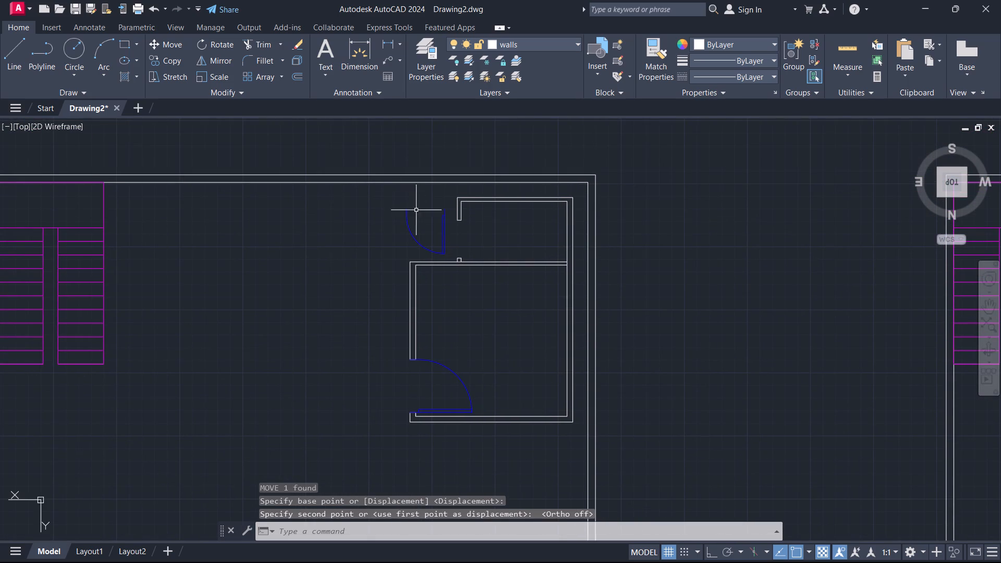
pyautogui.click(444, 211)
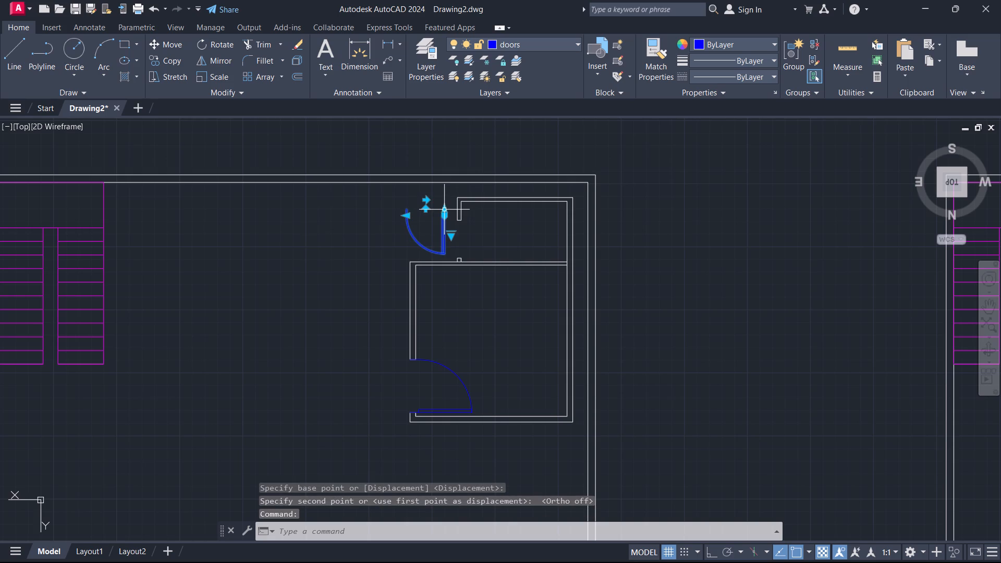
pyautogui.write('mi')
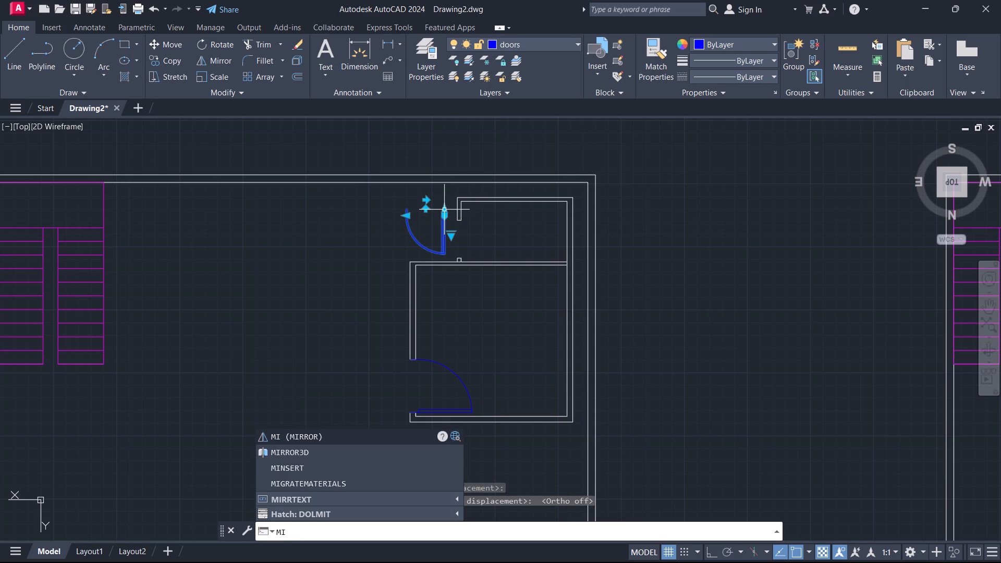
pyautogui.press('Escape')
pyautogui.write('ro')
pyautogui.press('Return')
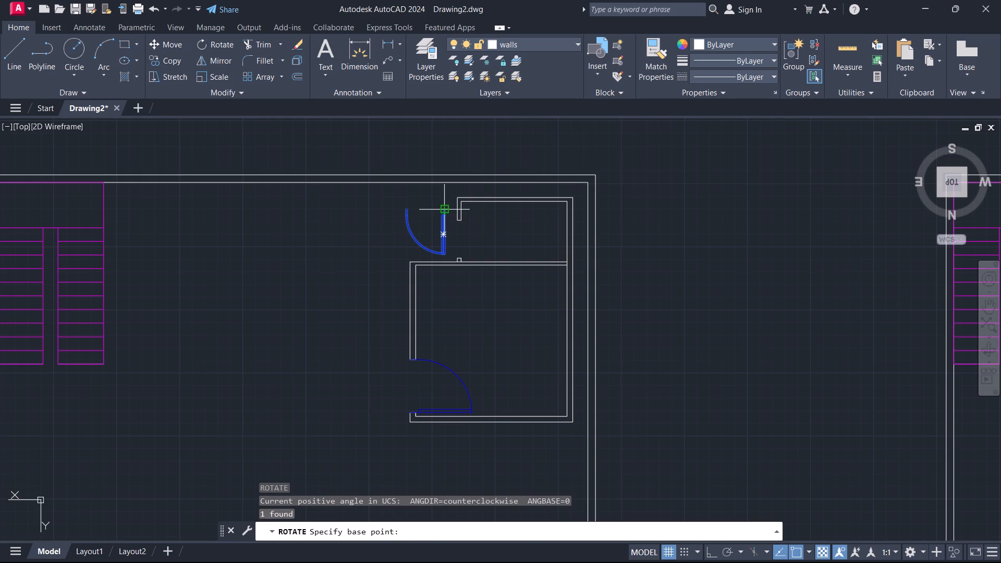
pyautogui.click(444, 207)
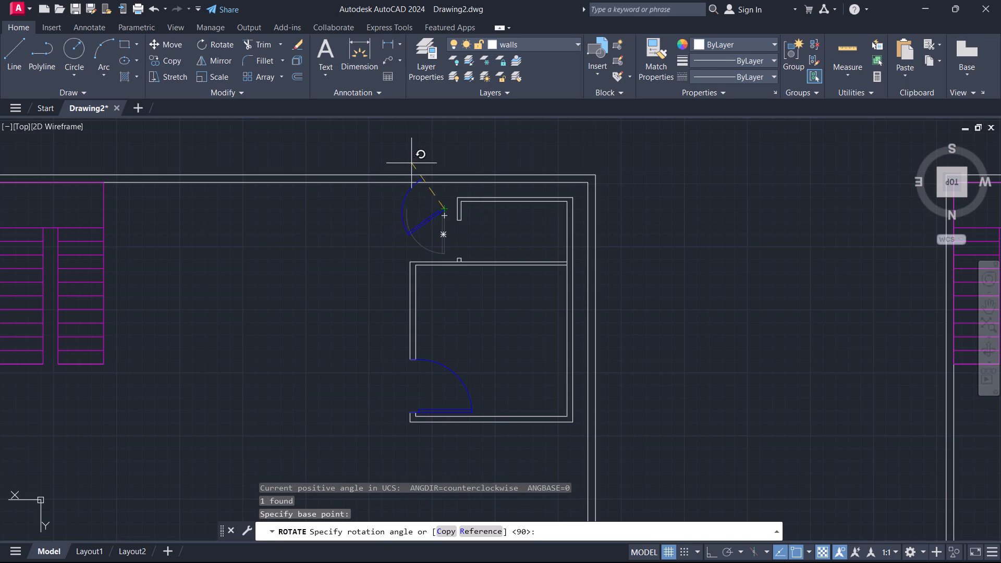
pyautogui.click(446, 333)
# Mirror the small room's door across a horizontal line just below the partition wall, and erase the original.
pyautogui.click(447, 210)
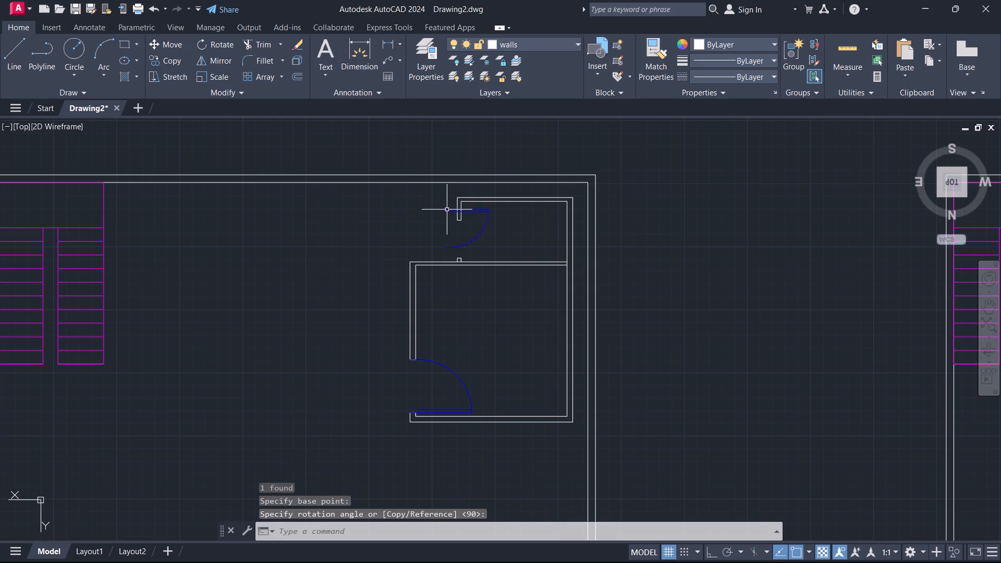
pyautogui.write('mi')
pyautogui.press('Return')
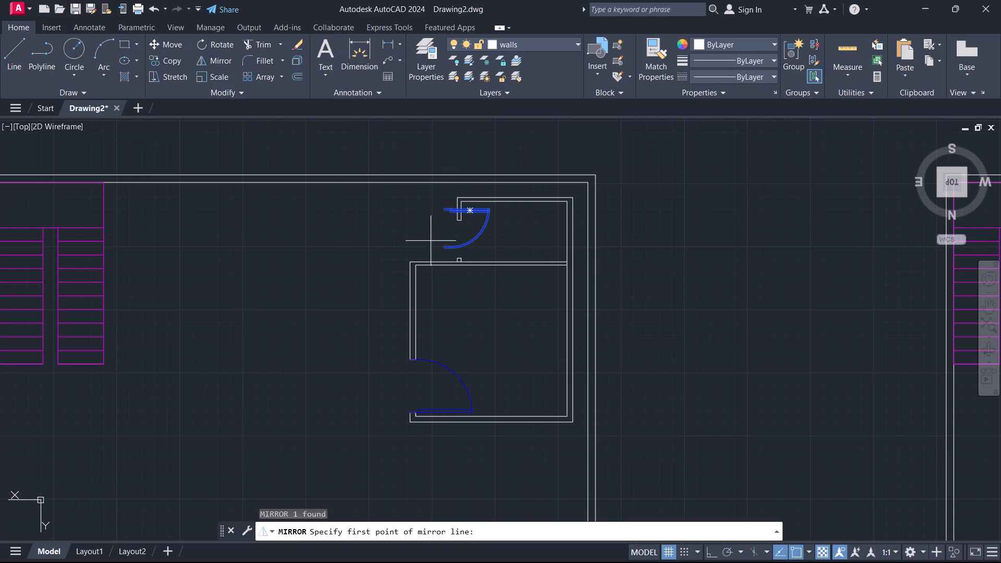
pyautogui.moveTo(432, 285); pyautogui.dragTo(442, 287)
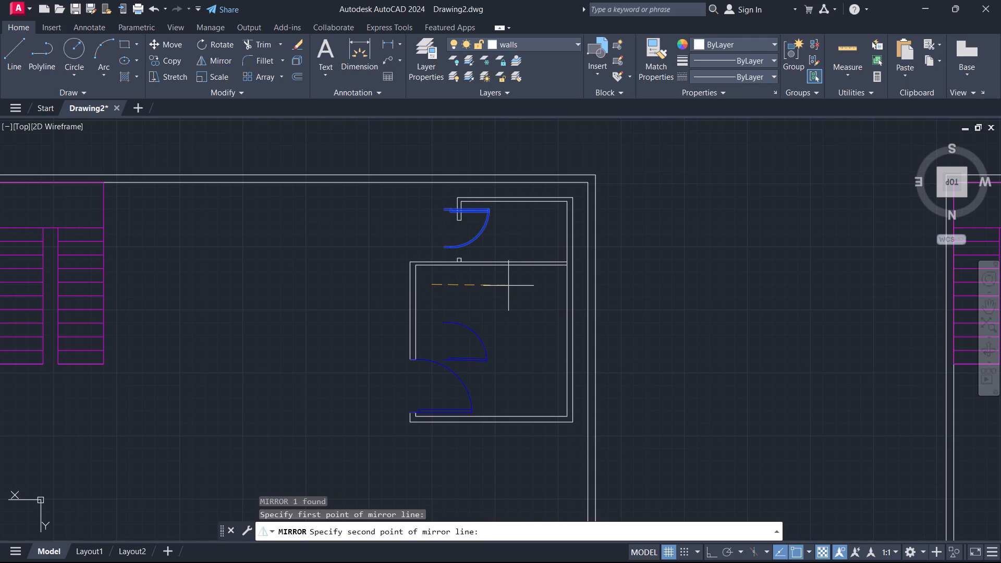
pyautogui.press('F8')
pyautogui.click(508, 286)
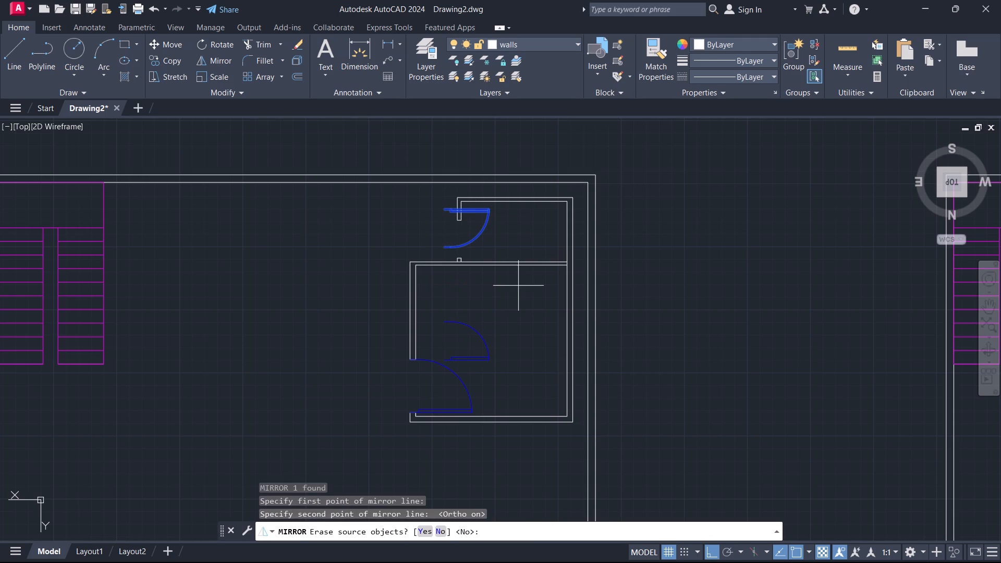
pyautogui.press('Return')
pyautogui.click(479, 237)
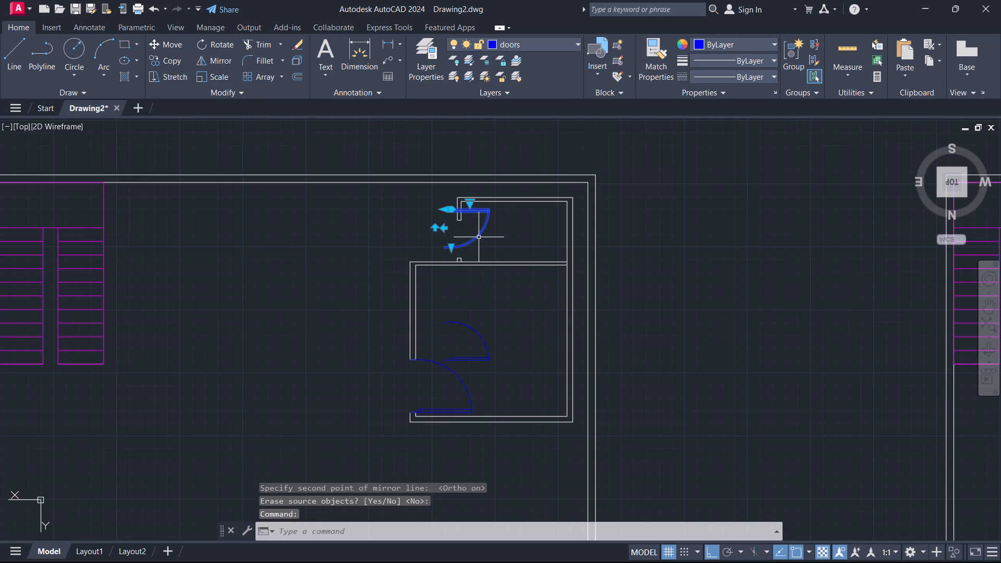
pyautogui.press('e')
pyautogui.press('Return')
# Move the small upper room's mirrored door by its lower-left corner onto the outer corner of that room's lower door jamb.
pyautogui.scroll(3, 454, 360)
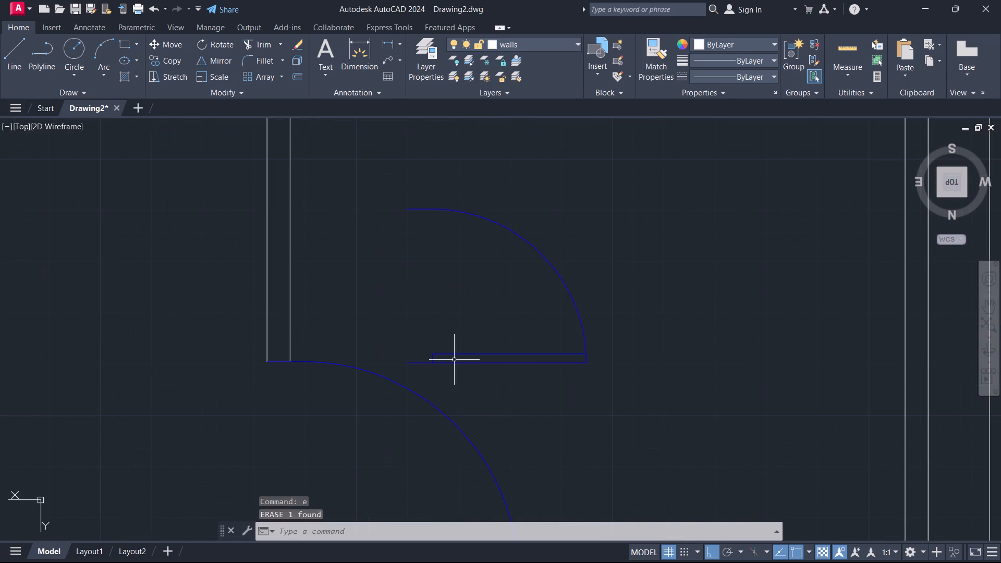
pyautogui.click(445, 361)
pyautogui.press('m')
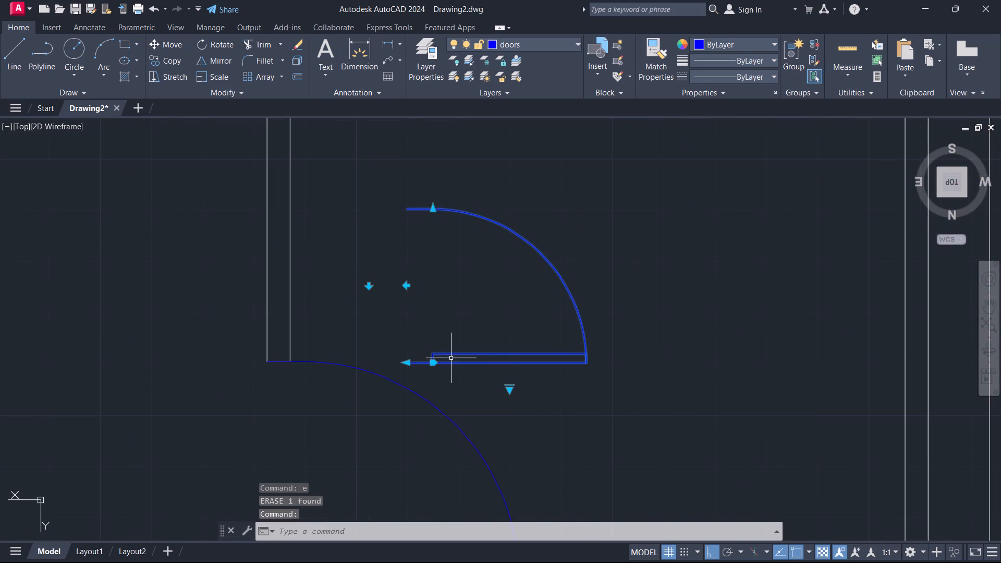
pyautogui.press('Return')
pyautogui.click(411, 364)
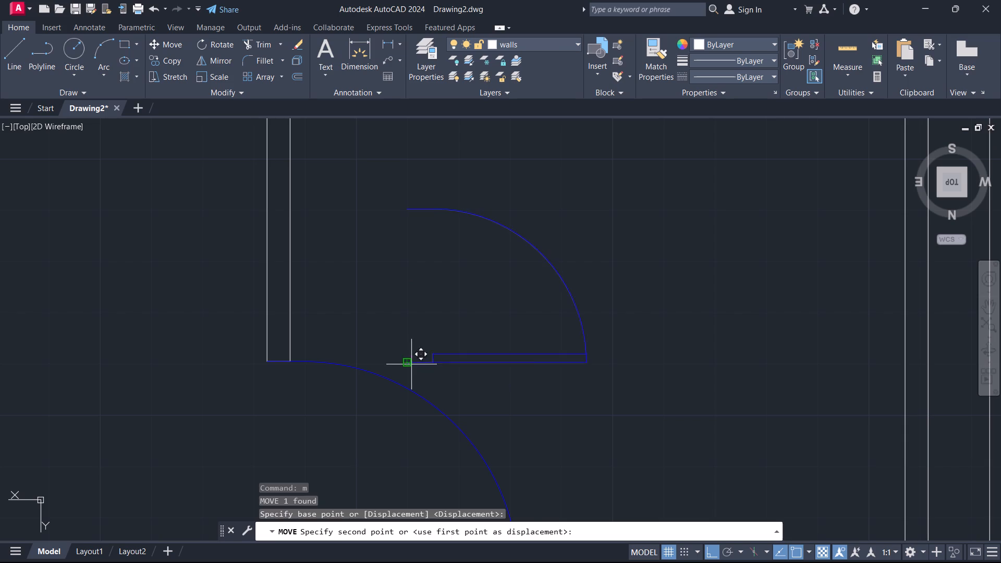
pyautogui.press('F8')
pyautogui.scroll(-2, 439, 320)
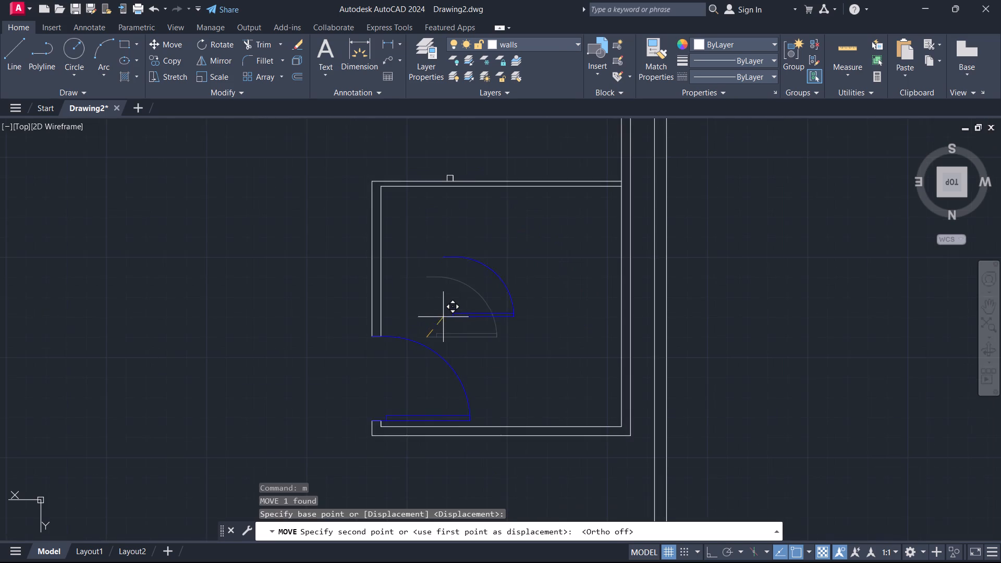
pyautogui.scroll(-2, 450, 310)
pyautogui.moveTo(451, 302); pyautogui.dragTo(426, 380, button='middle')
pyautogui.scroll(5, 419, 335)
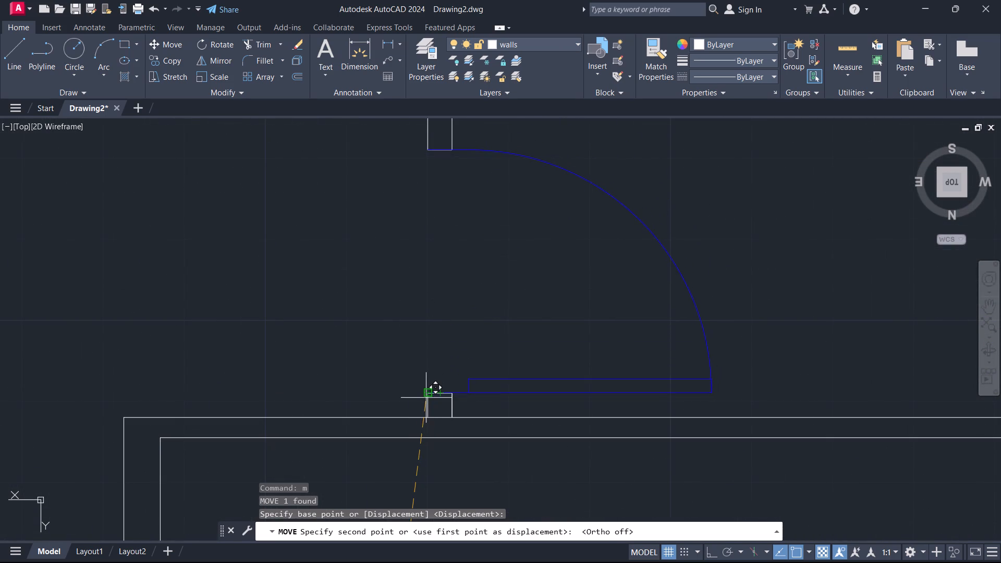
pyautogui.click(429, 395)
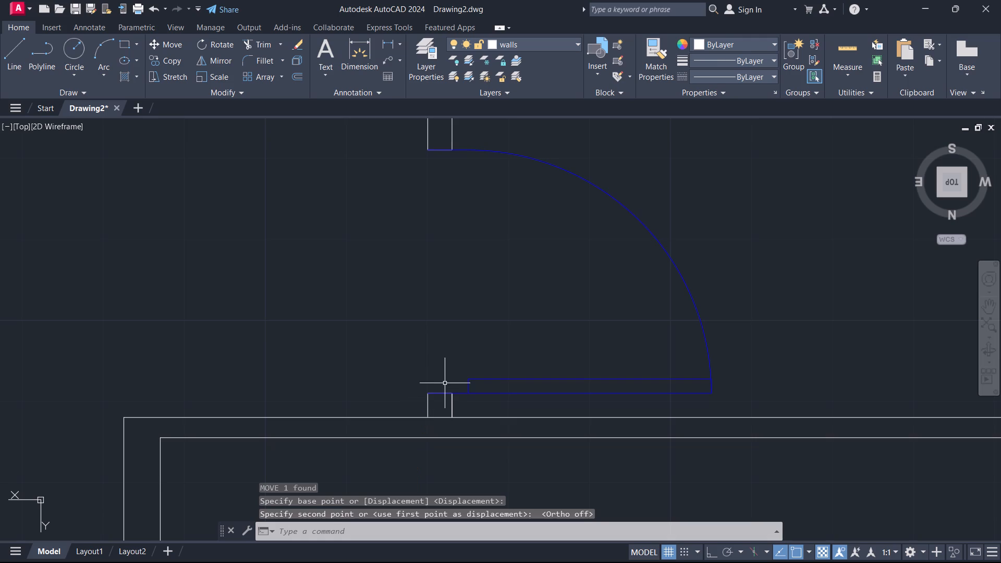
pyautogui.press('Escape')
# In the second floor plan, rotate the double door near the lower-left wall opening 90° about its upper-left end.
pyautogui.scroll(-6, 394, 335)
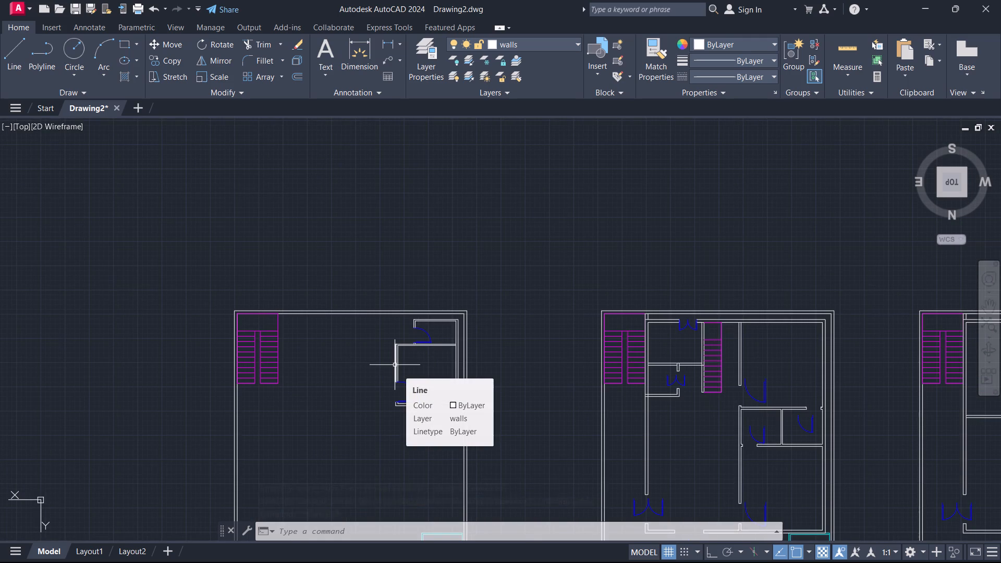
pyautogui.scroll(-1, 397, 358)
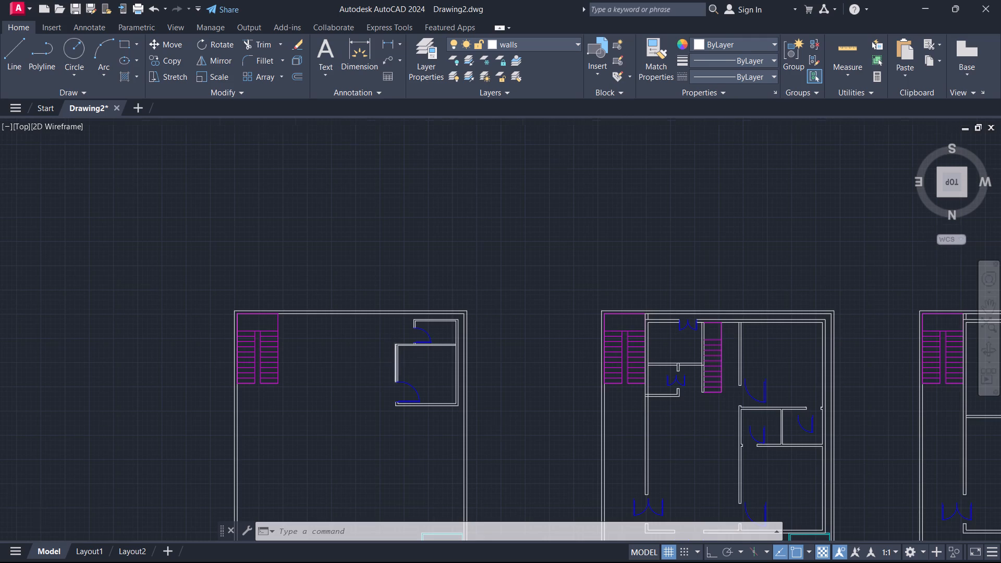
pyautogui.moveTo(464, 409); pyautogui.dragTo(377, 334, button='middle')
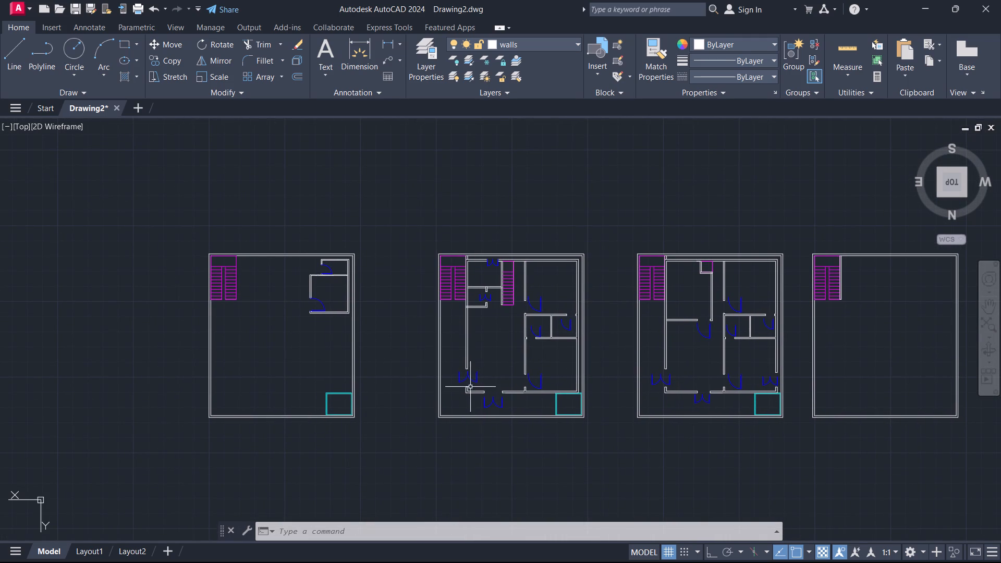
pyautogui.scroll(3, 463, 389)
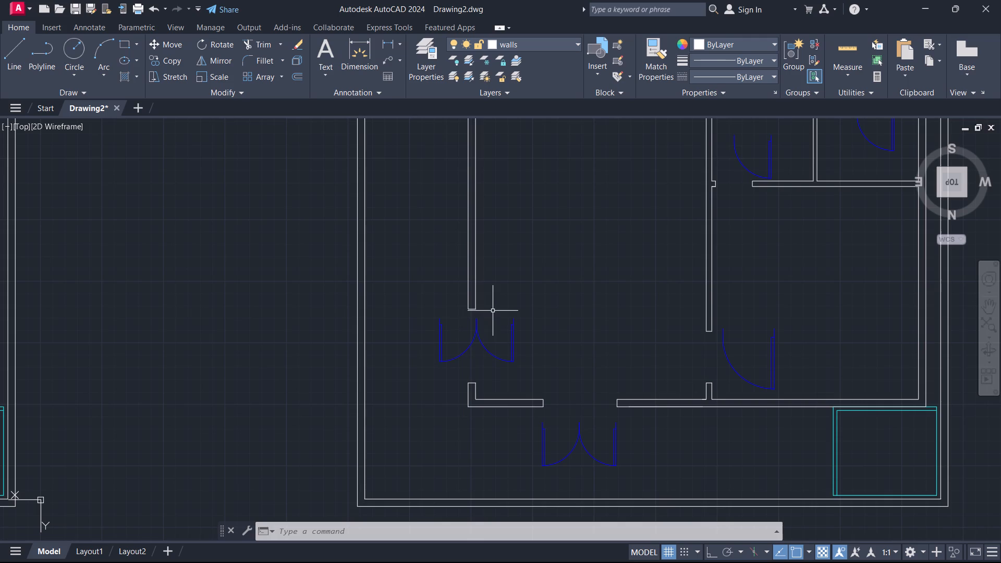
pyautogui.click(438, 317)
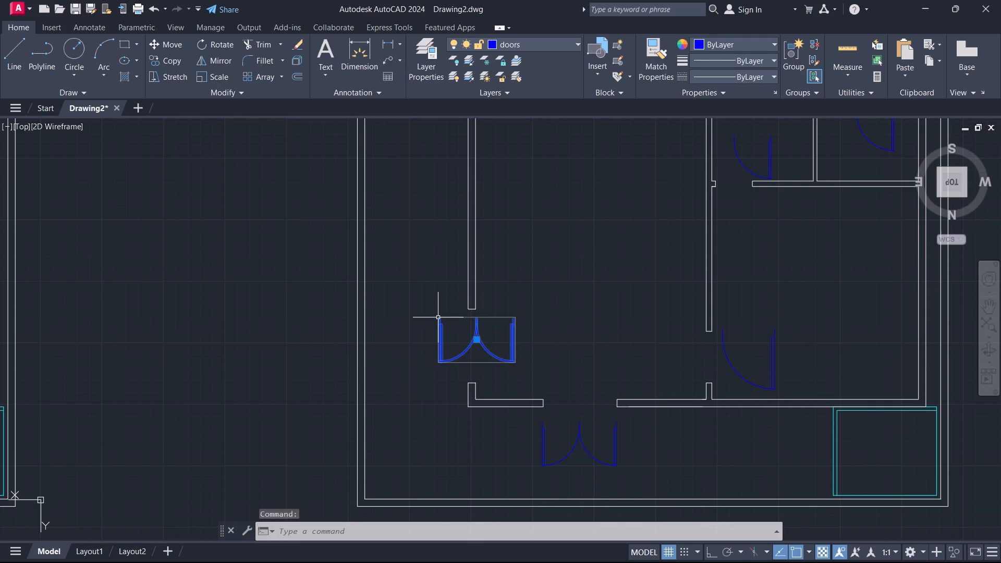
pyautogui.write('ro')
pyautogui.press('Return')
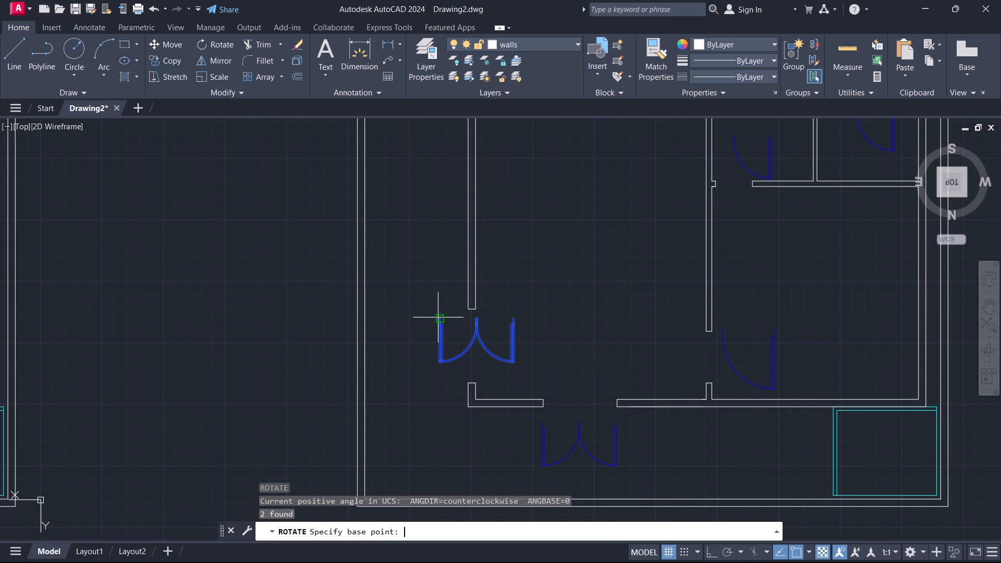
pyautogui.click(439, 316)
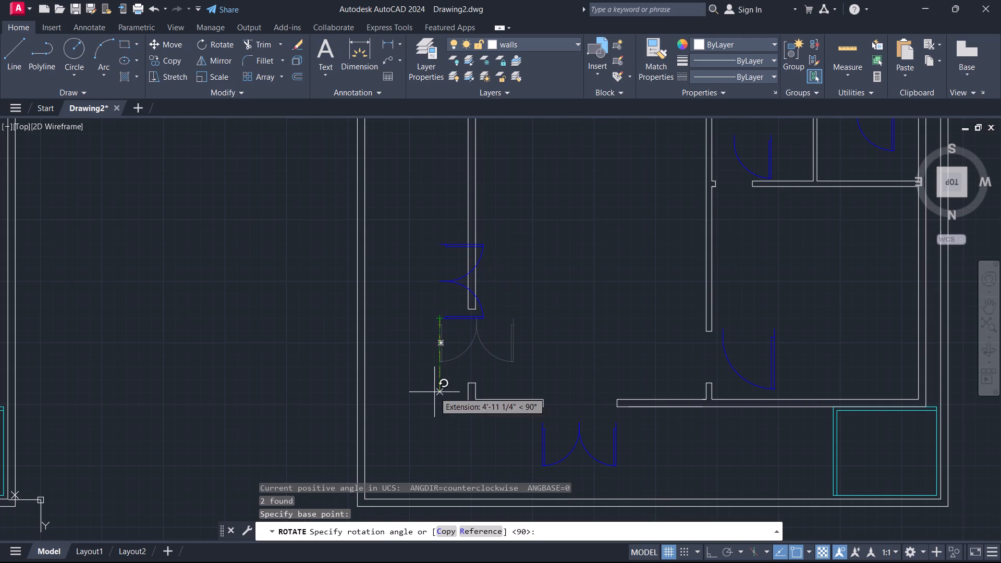
pyautogui.click(443, 427)
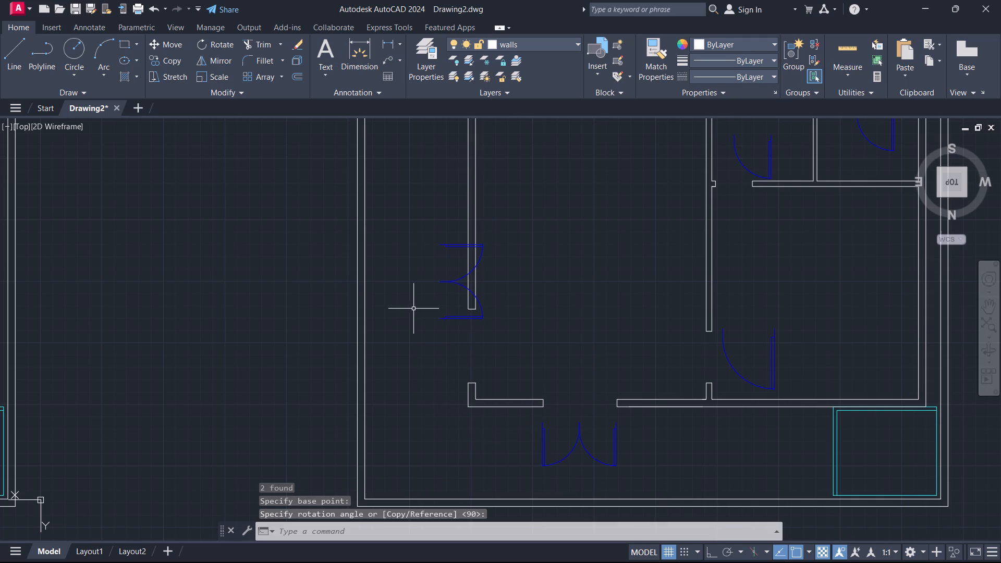
# Move the rotated double door by its lower-left end onto the outer corner of the left wall opening's lower jamb.
pyautogui.click(442, 319)
pyautogui.press('m')
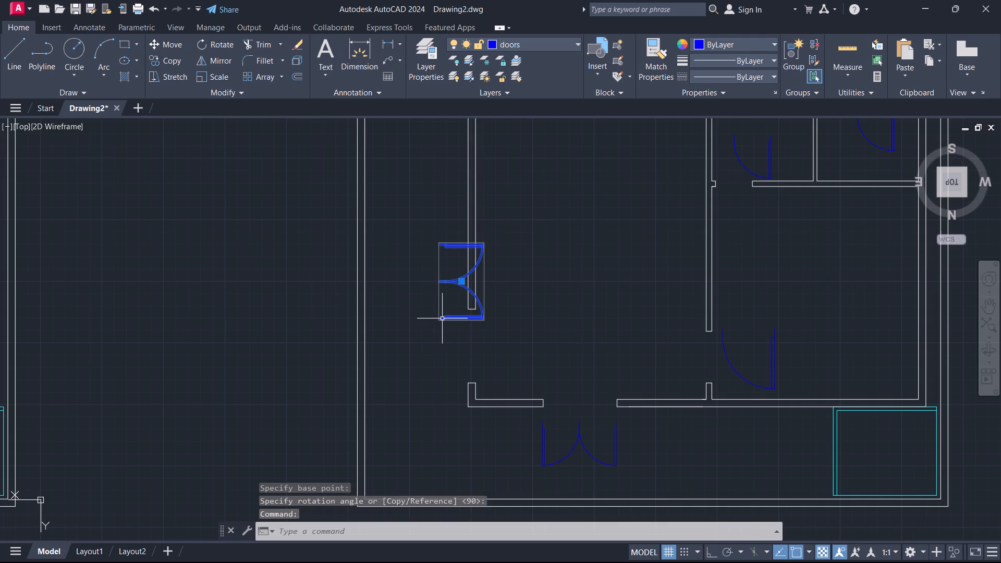
pyautogui.press('Return')
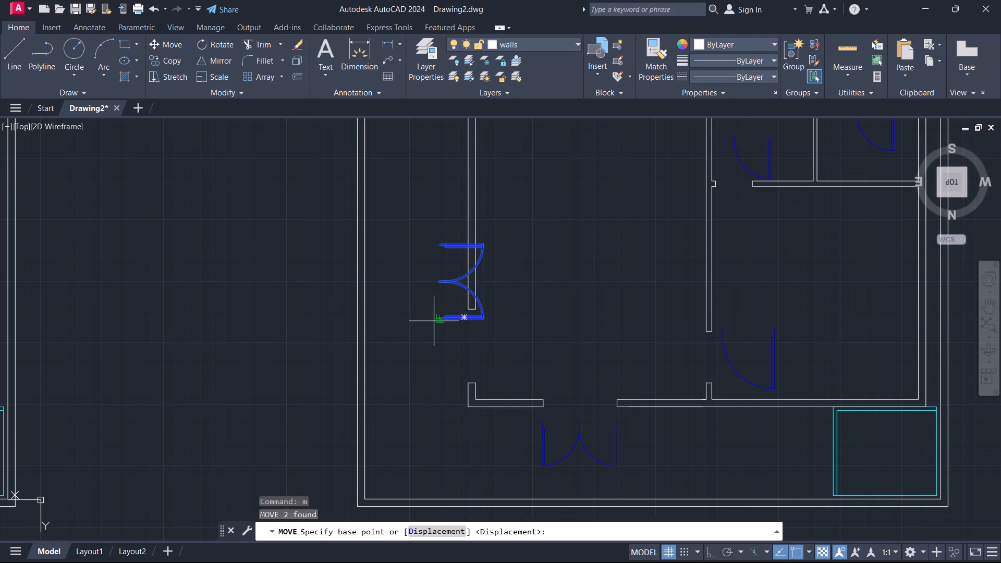
pyautogui.scroll(4, 434, 321)
pyautogui.click(459, 303)
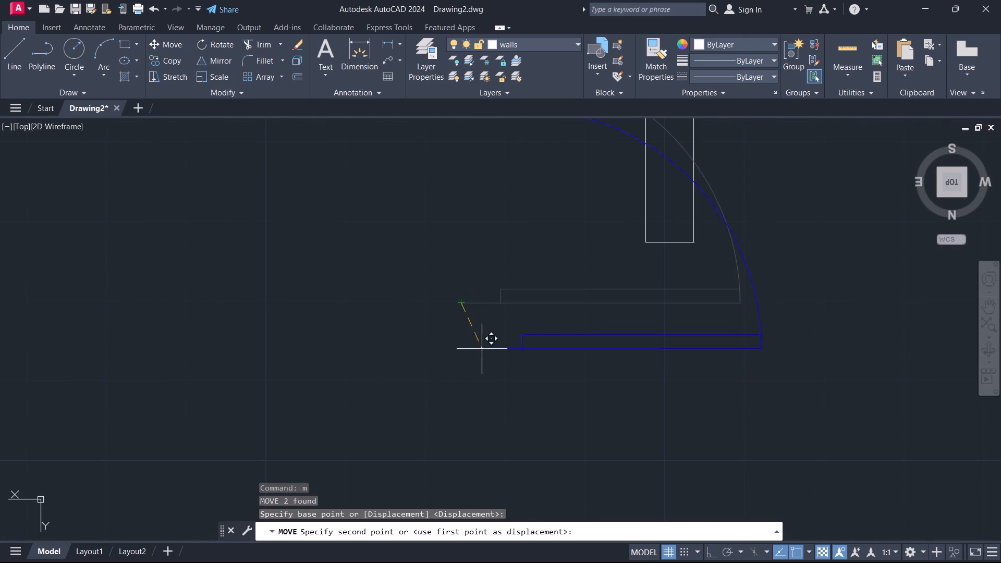
pyautogui.scroll(-3, 493, 369)
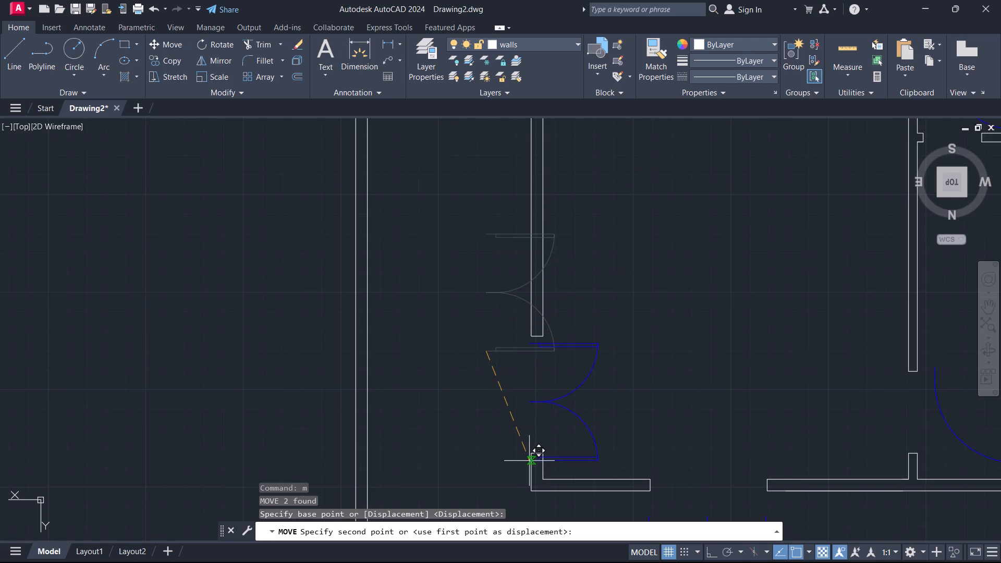
pyautogui.scroll(3, 529, 461)
pyautogui.click(538, 434)
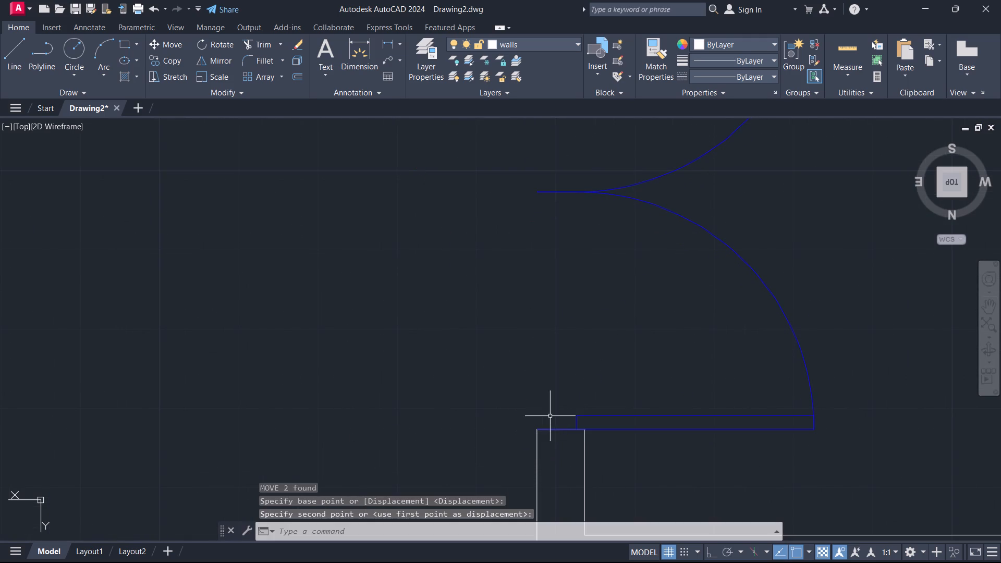
# Mirror the double door below the bottom wall opening across a horizontal line through its upper ends, and erase the original.
pyautogui.scroll(-3, 518, 374)
pyautogui.moveTo(504, 375); pyautogui.dragTo(377, 322, button='middle')
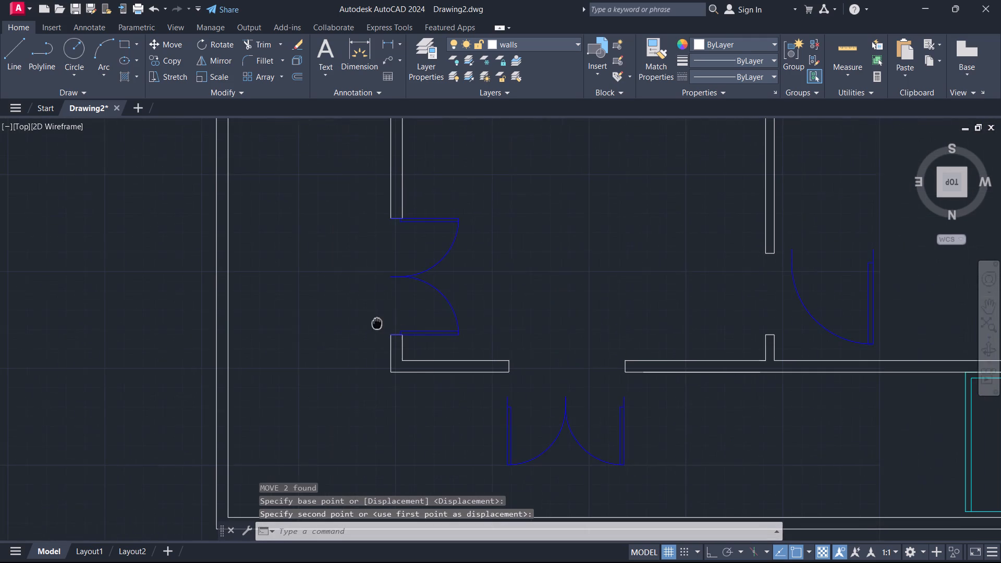
pyautogui.moveTo(377, 322); pyautogui.dragTo(376, 322, button='middle')
pyautogui.click(507, 396)
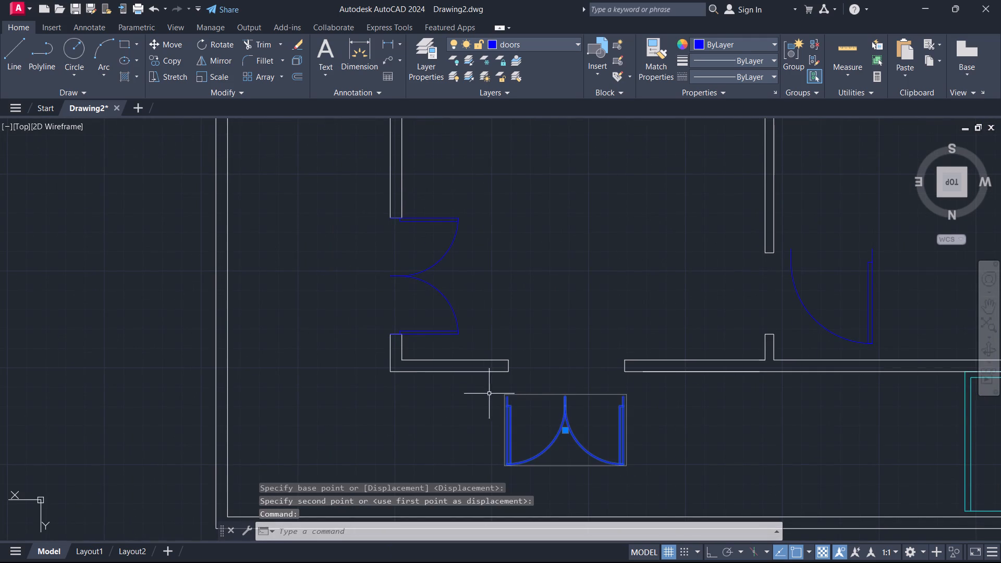
pyautogui.write('mi')
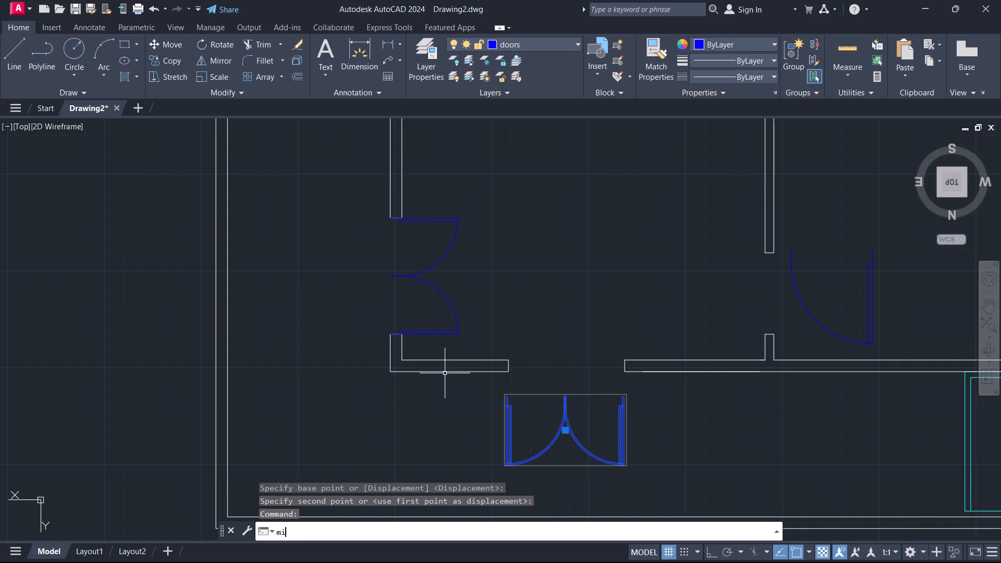
pyautogui.press('Return')
pyautogui.click(623, 392)
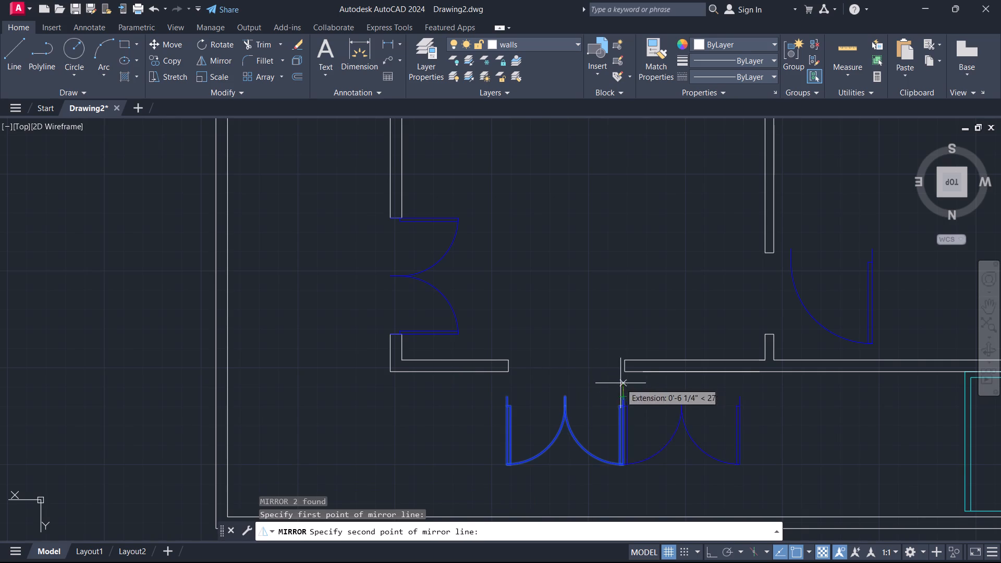
pyautogui.click(480, 402)
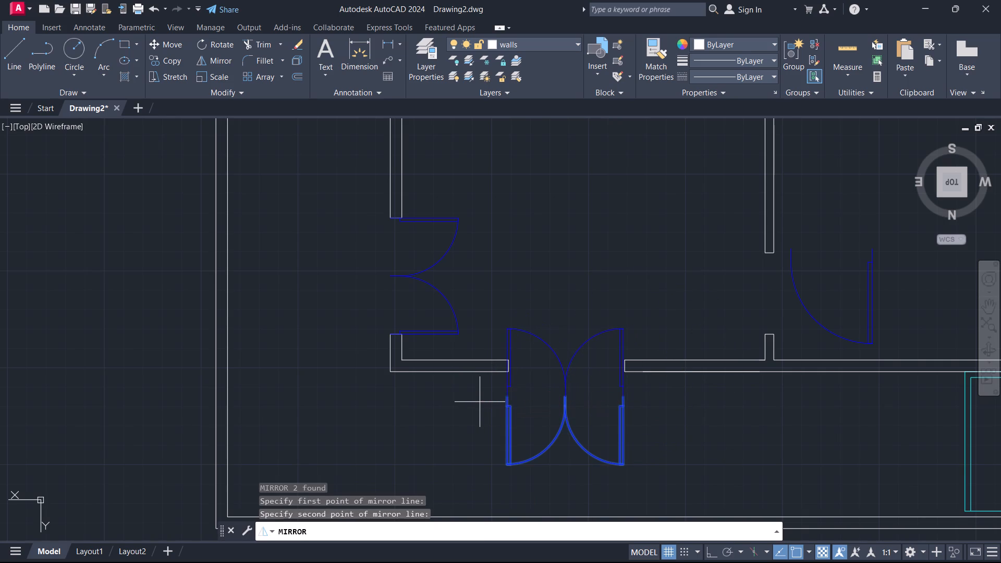
pyautogui.press('Return')
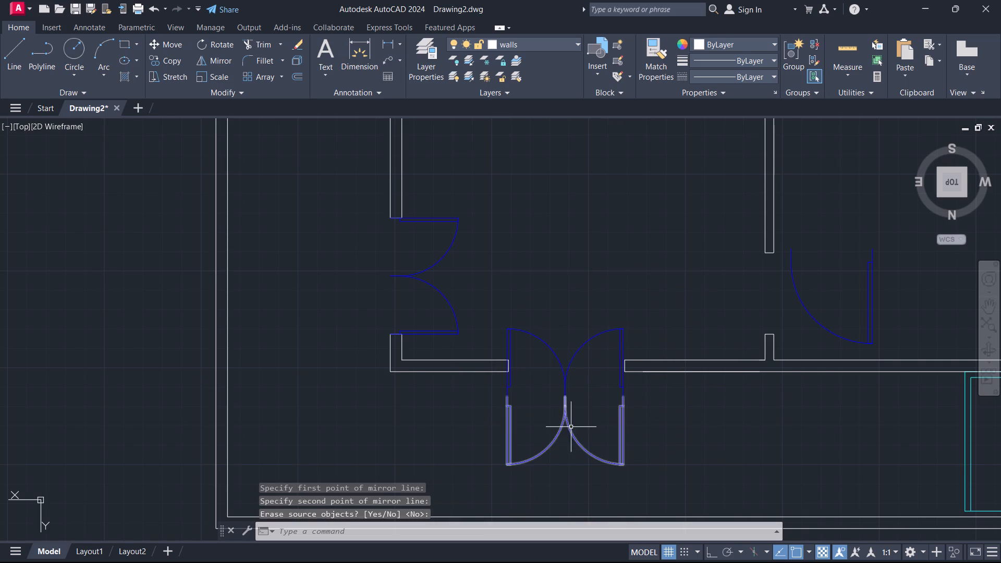
pyautogui.click(566, 426)
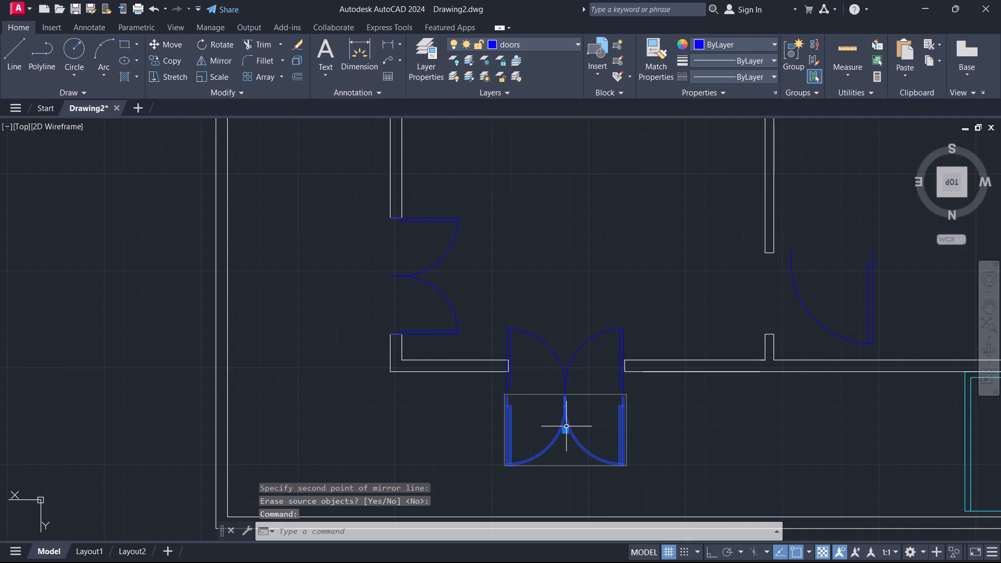
pyautogui.press('e')
pyautogui.press('Return')
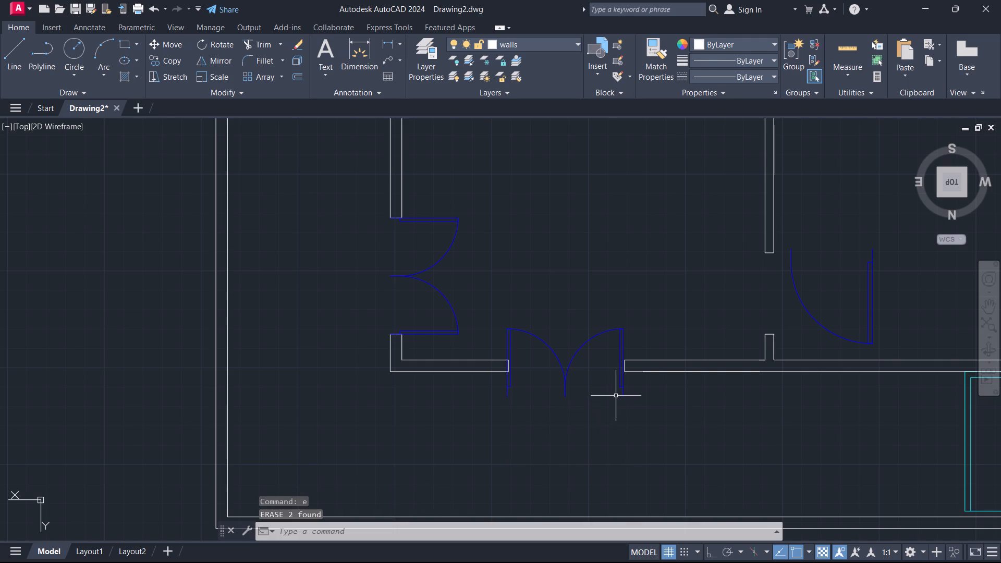
# Move the mirrored double door by its lower-right end onto the lower corner of the bottom wall opening's right jamb.
pyautogui.click(623, 396)
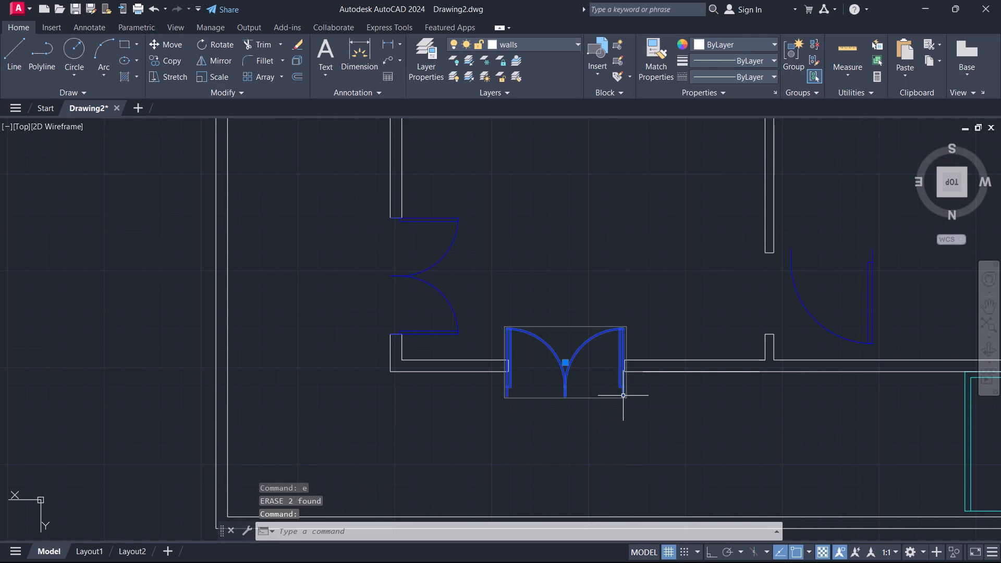
pyautogui.press('m')
pyautogui.press('Return')
pyautogui.scroll(3, 622, 395)
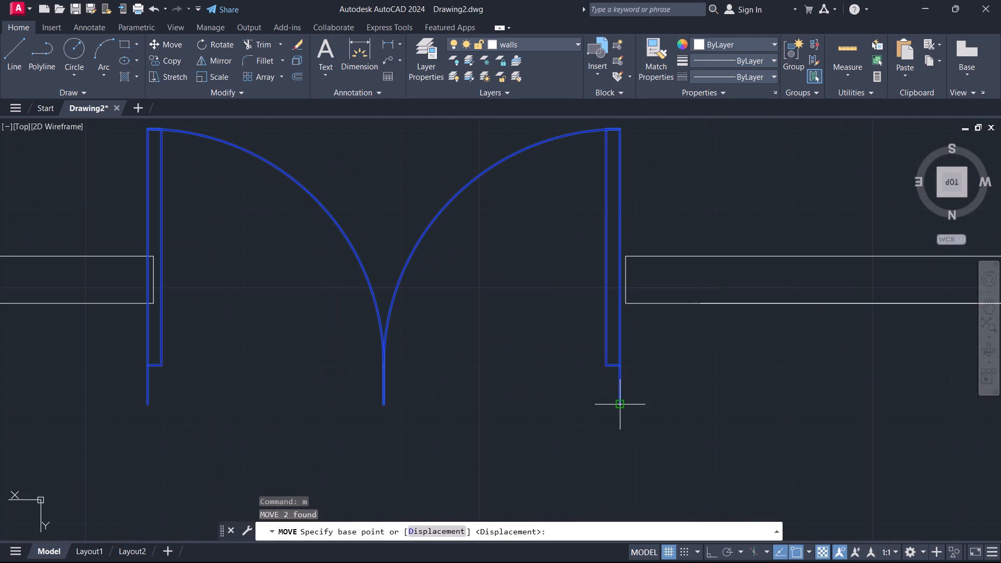
pyautogui.click(618, 404)
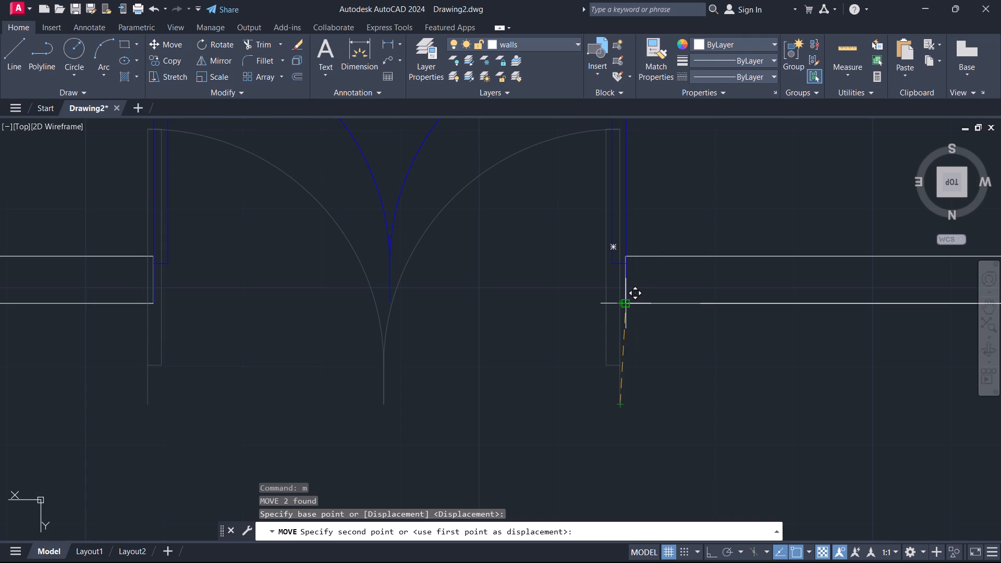
pyautogui.click(625, 302)
pyautogui.press('Escape')
# In the second floor plan, mirror the loose single door beside the central wall's lower opening across a vertical line, and erase the original.
pyautogui.scroll(-2, 453, 403)
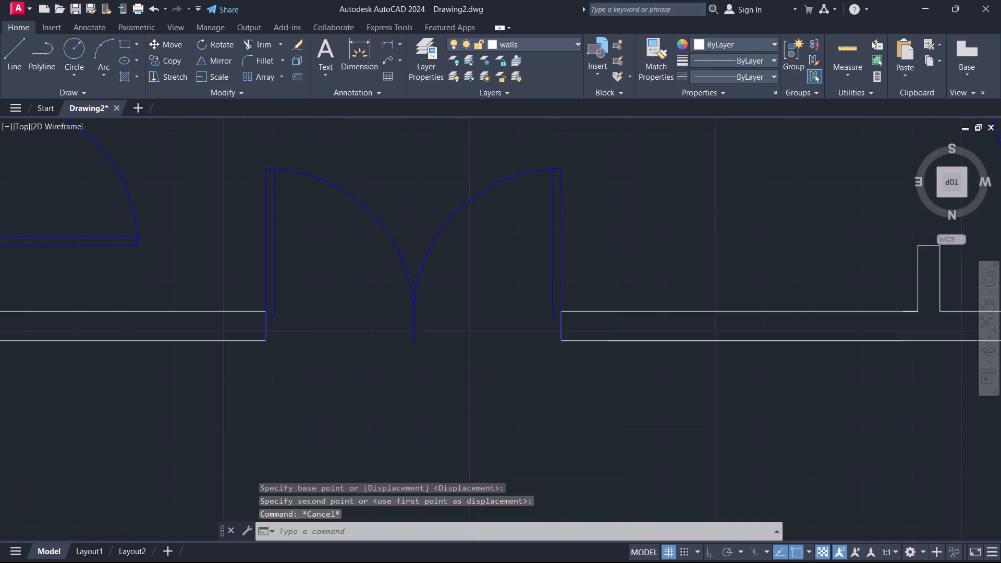
pyautogui.scroll(-2, 453, 401)
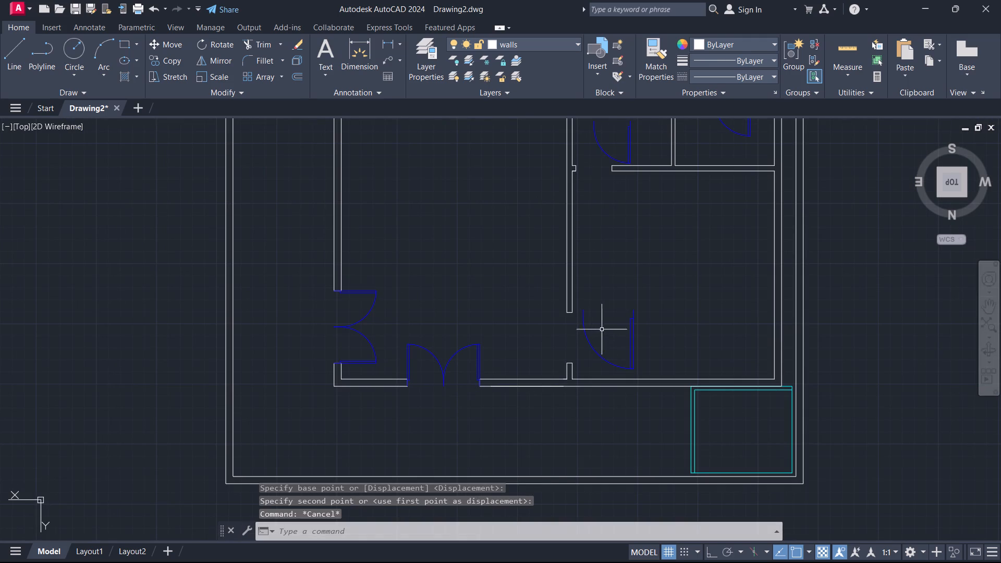
pyautogui.click(633, 340)
pyautogui.press('m')
pyautogui.press('i')
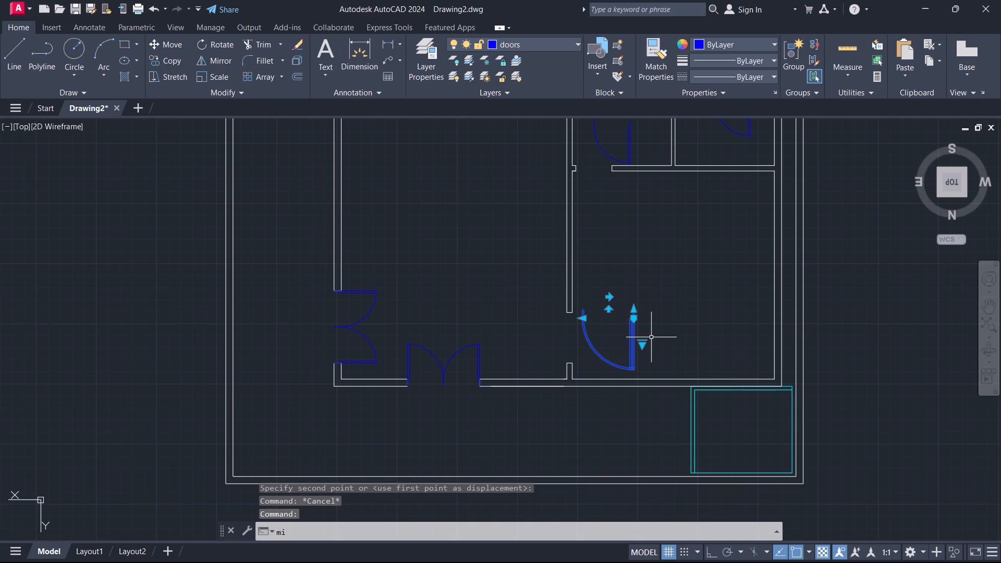
pyautogui.press('Return')
pyautogui.click(652, 360)
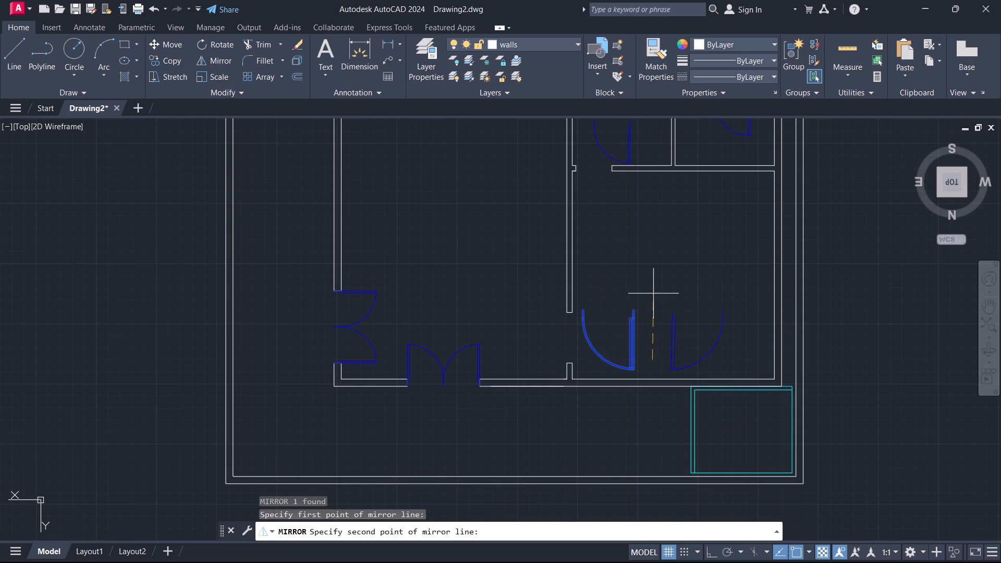
pyautogui.press('F8')
pyautogui.click(648, 253)
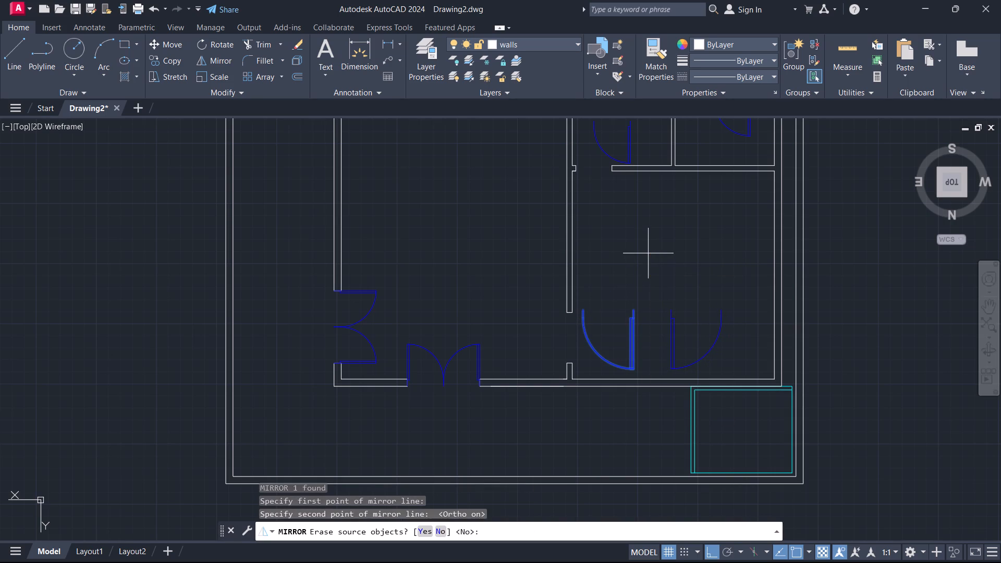
pyautogui.press('Return')
pyautogui.click(636, 327)
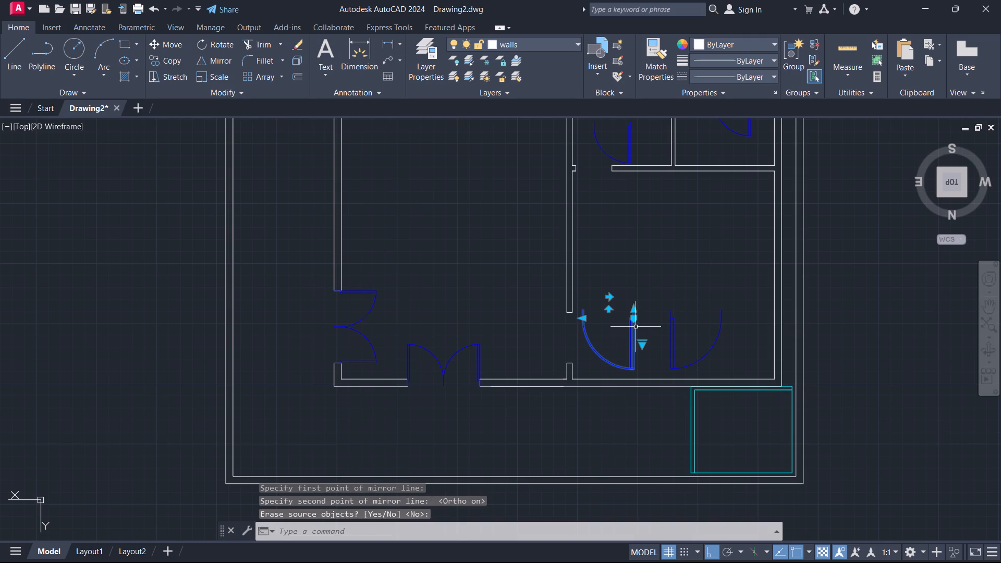
pyautogui.press('e')
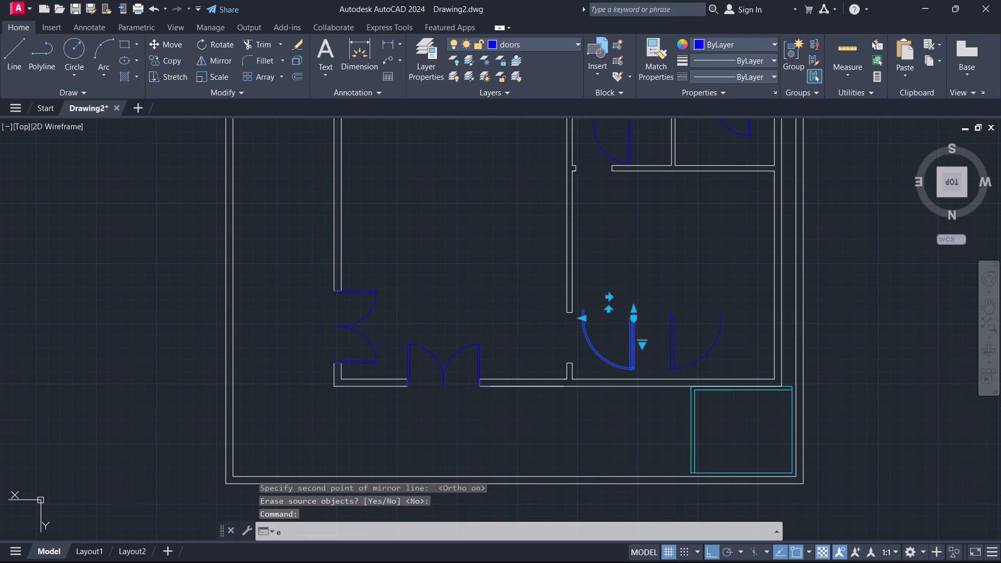
pyautogui.press('Return')
# Rotate the mirrored single door 90° counterclockwise about its upper-left end.
pyautogui.click(669, 317)
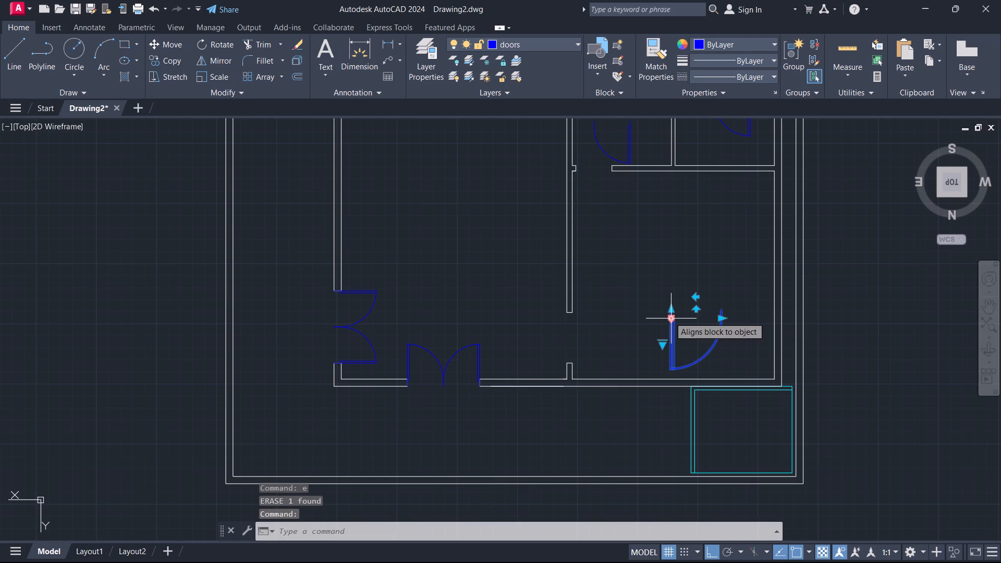
pyautogui.write('ro')
pyautogui.press('Return')
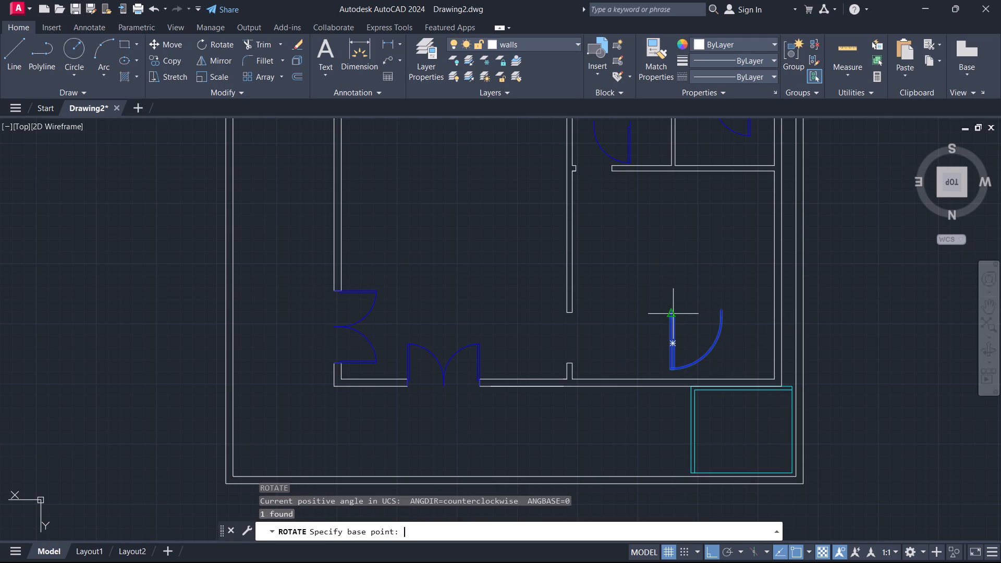
pyautogui.click(674, 304)
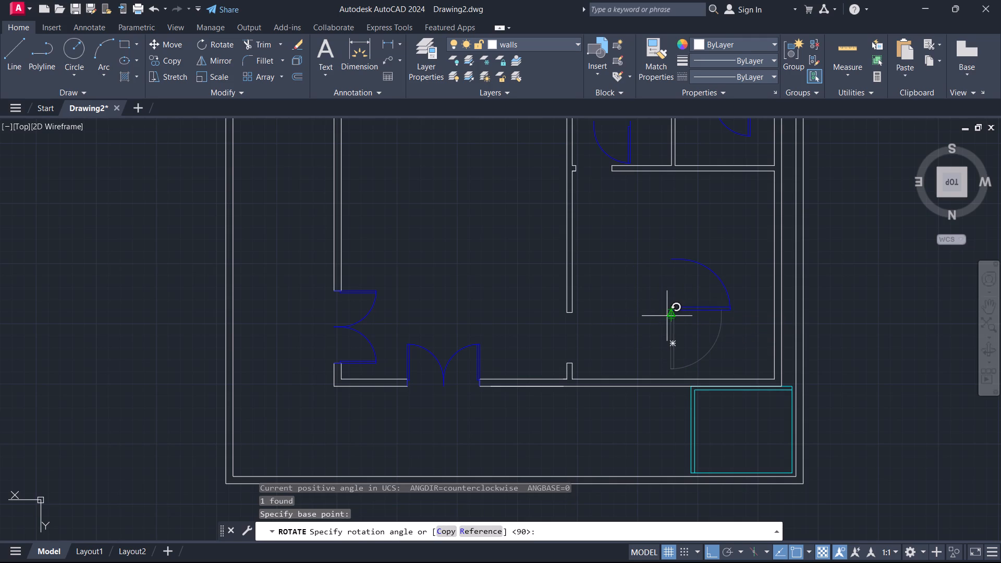
pyautogui.click(667, 316)
# Move the rotated single door by its lower-left end onto the left corner of the central wall's lower opening's bottom jamb.
pyautogui.click(674, 310)
pyautogui.press('m')
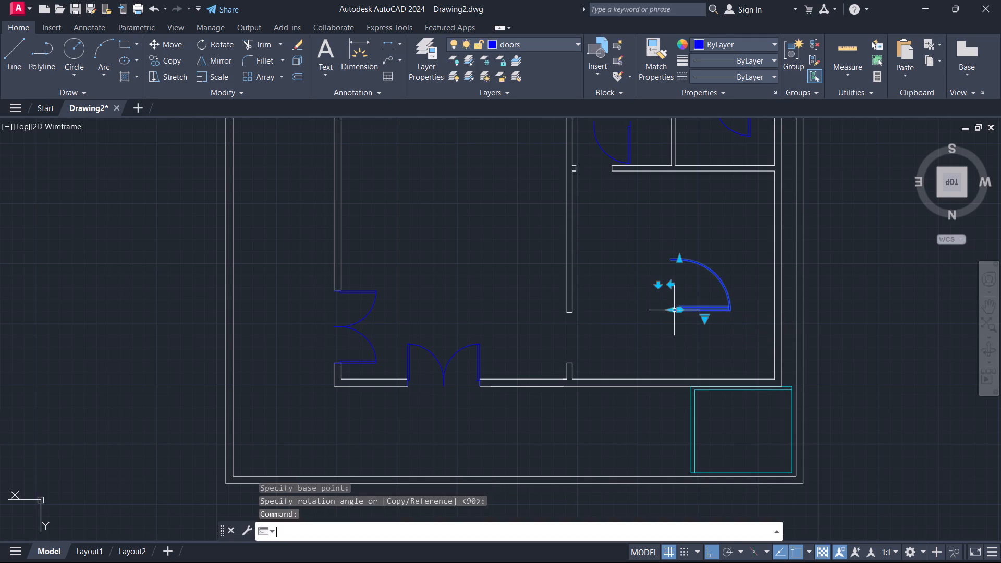
pyautogui.press('Return')
pyautogui.scroll(3, 660, 308)
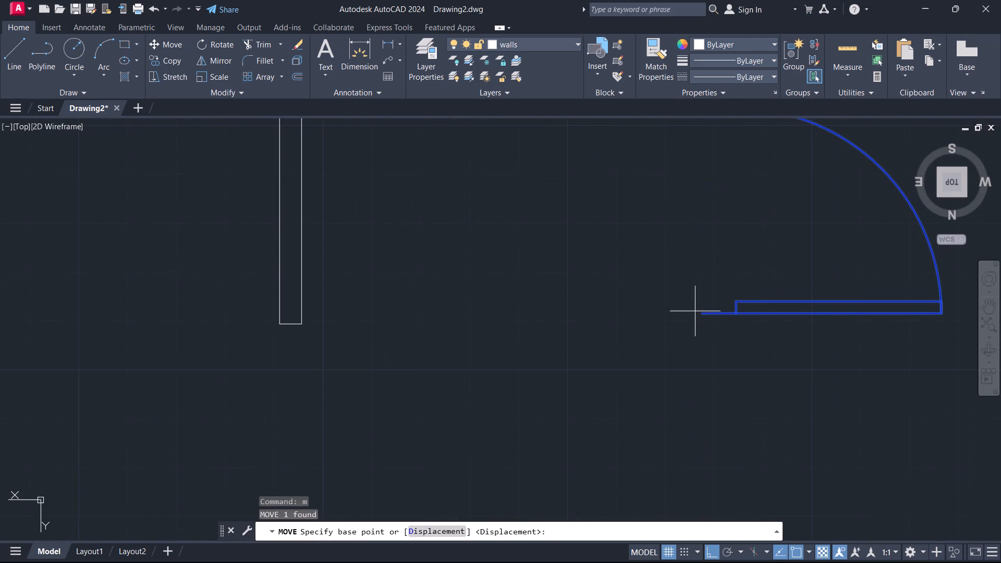
pyautogui.click(700, 313)
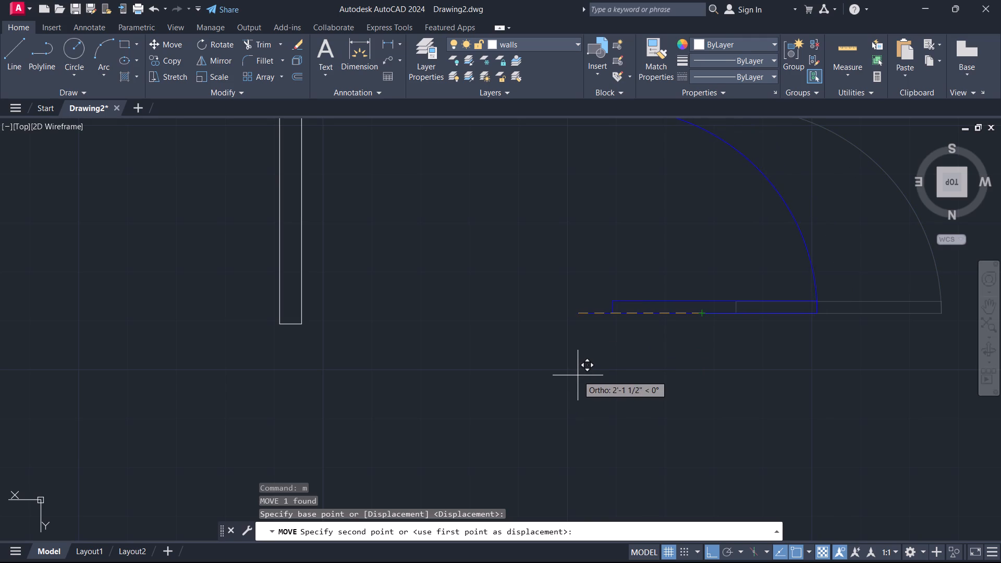
pyautogui.press('F8')
pyautogui.scroll(-2, 588, 365)
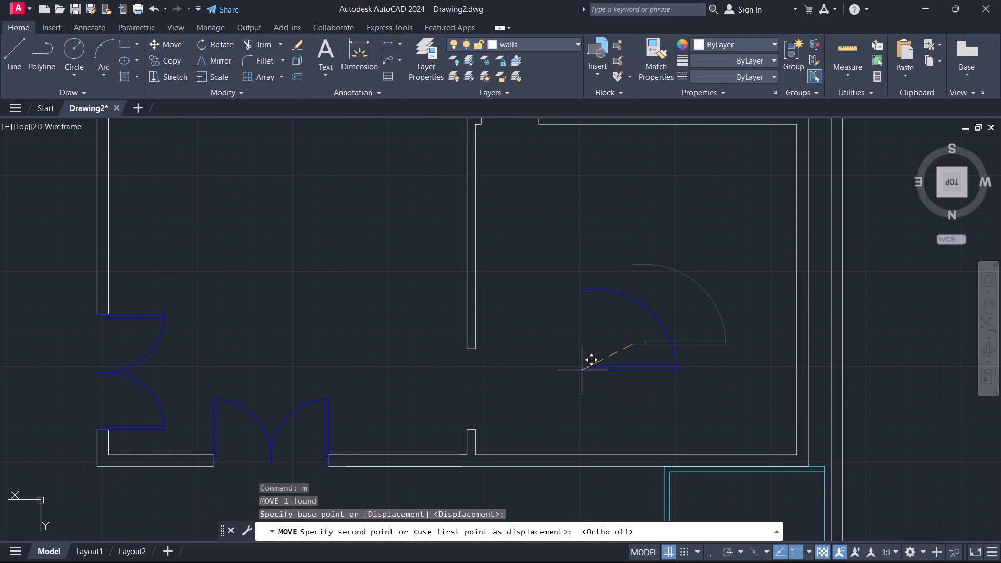
pyautogui.scroll(2, 470, 421)
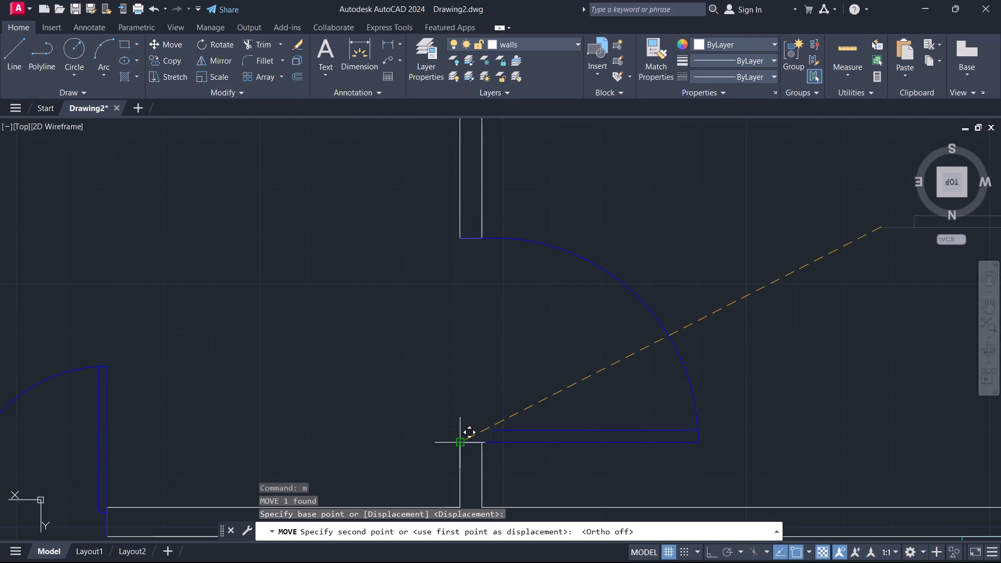
pyautogui.click(458, 445)
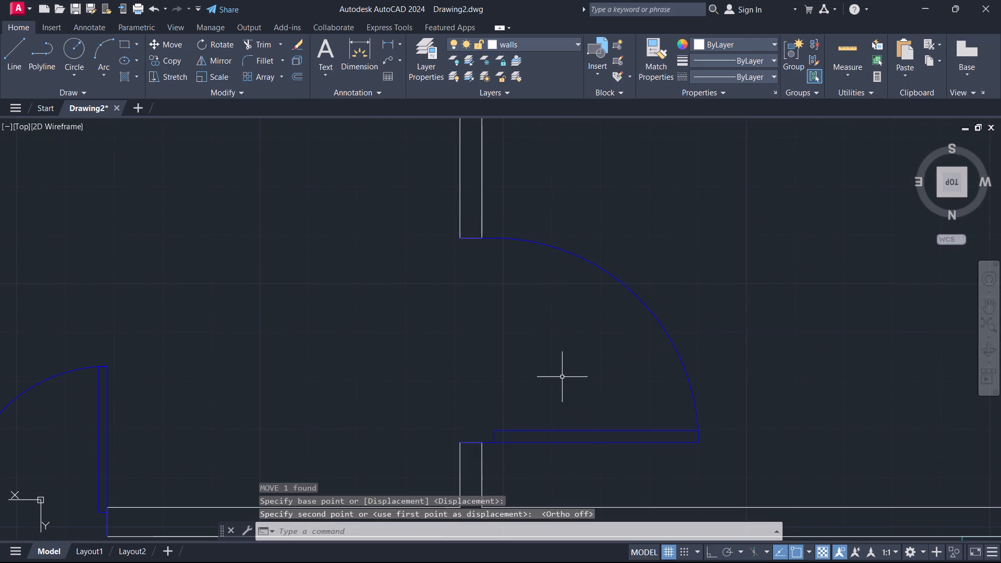
pyautogui.press('Escape')
# Erase the loose single door beside the central wall's upper opening in the second floor plan.
pyautogui.scroll(-3, 561, 368)
pyautogui.scroll(-1, 594, 315)
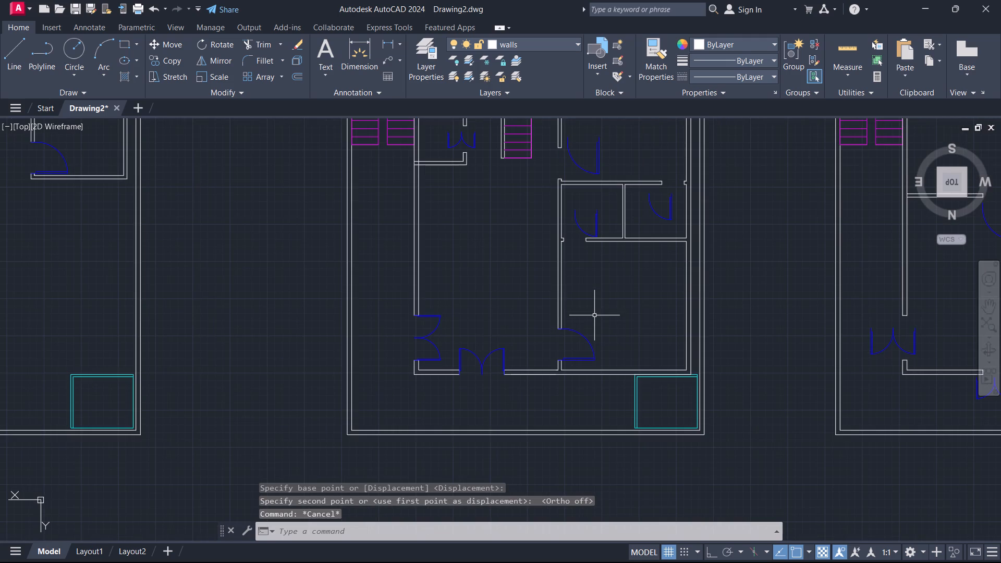
pyautogui.click(581, 166)
pyautogui.press('e')
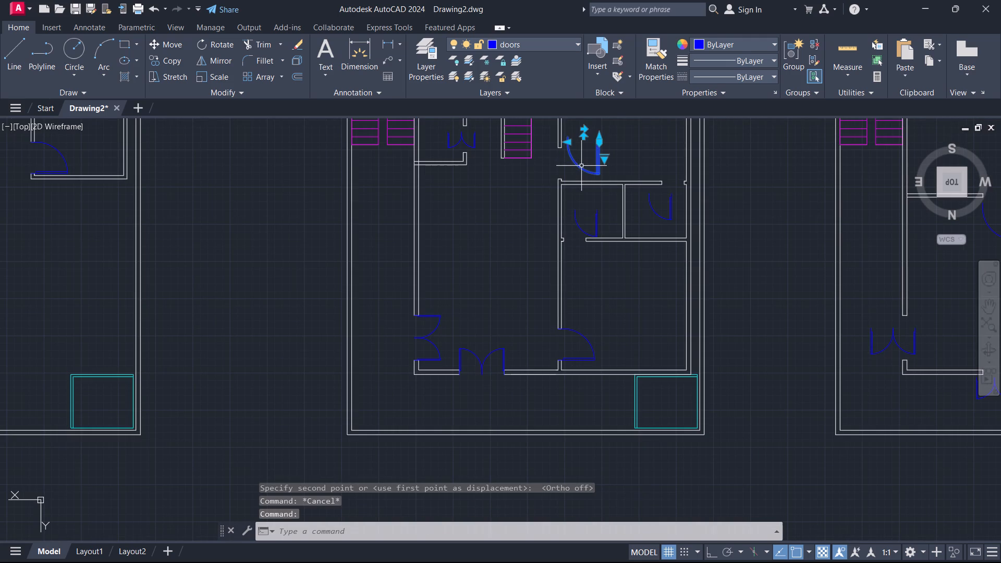
pyautogui.press('Return')
# Copy the fitted single door by its lower-left end onto the left corner of the central wall's upper opening's bottom jamb.
pyautogui.scroll(3, 560, 352)
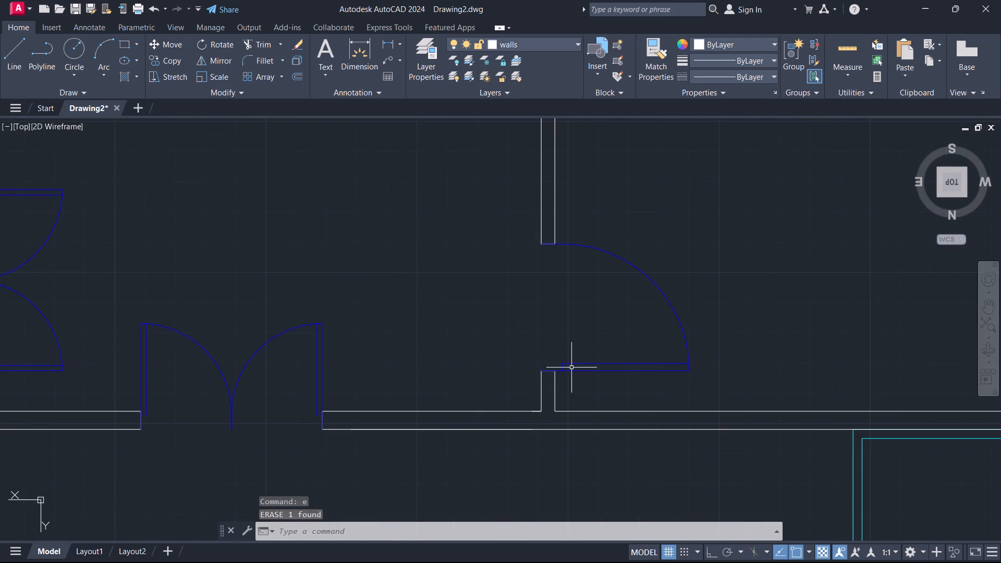
pyautogui.click(571, 368)
pyautogui.click(569, 374)
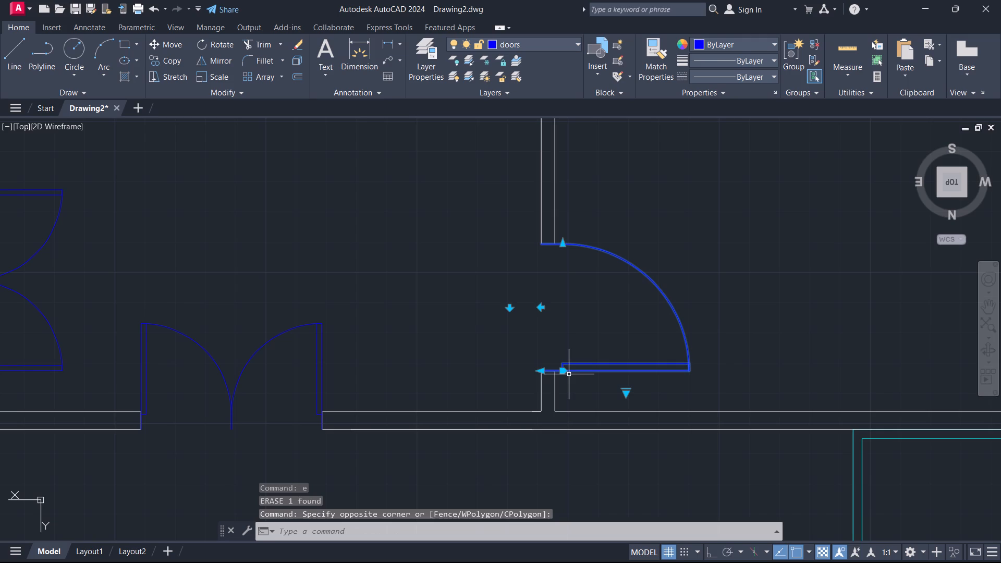
pyautogui.press('c')
pyautogui.press('o')
pyautogui.press('Return')
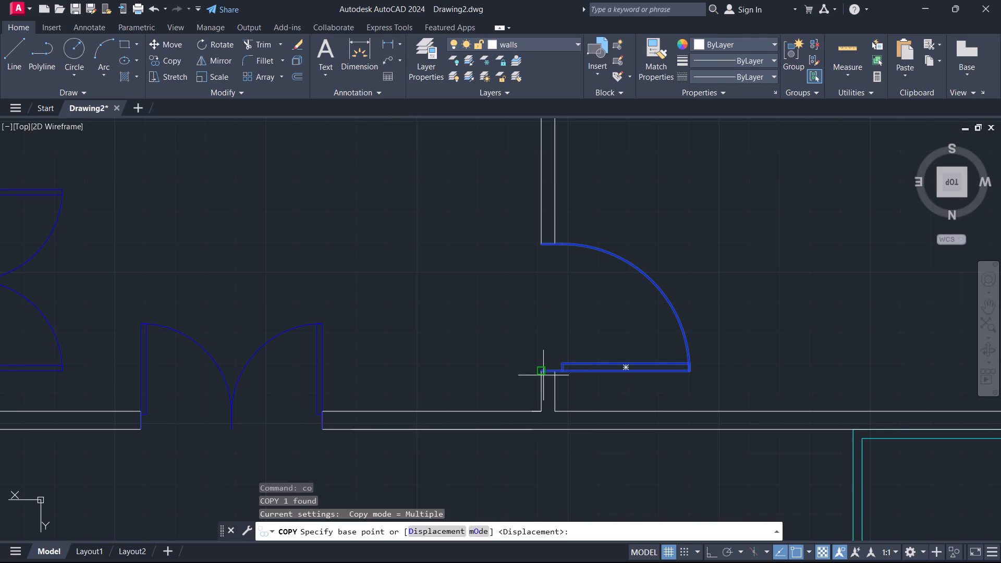
pyautogui.click(541, 376)
pyautogui.scroll(-3, 527, 239)
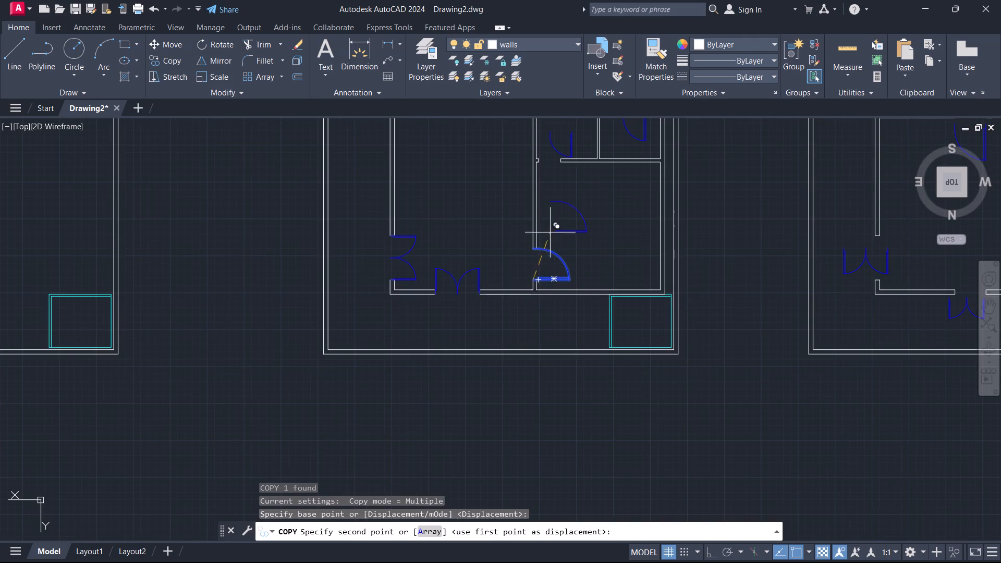
pyautogui.moveTo(554, 230); pyautogui.dragTo(563, 411, button='middle')
pyautogui.scroll(3, 543, 281)
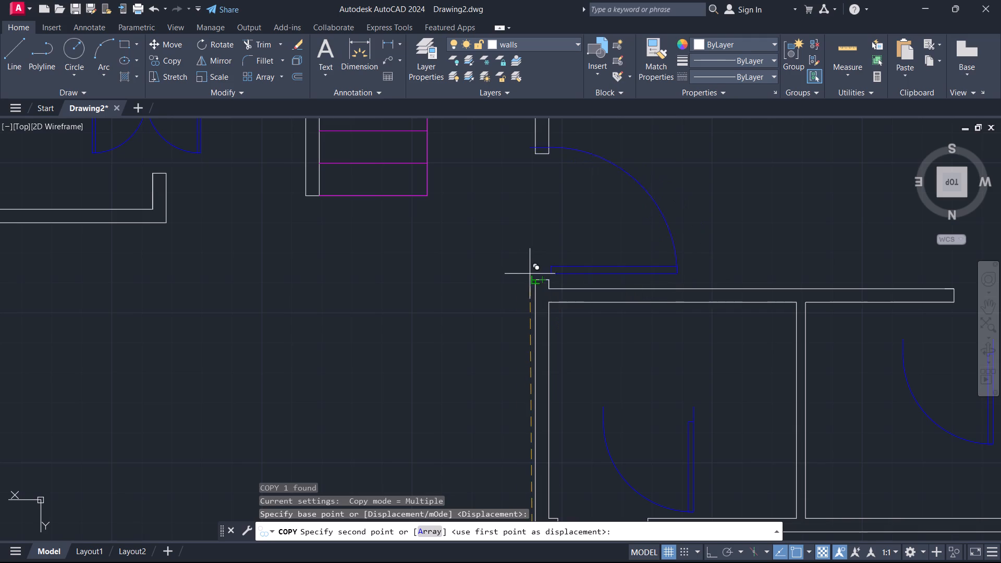
pyautogui.scroll(3, 533, 278)
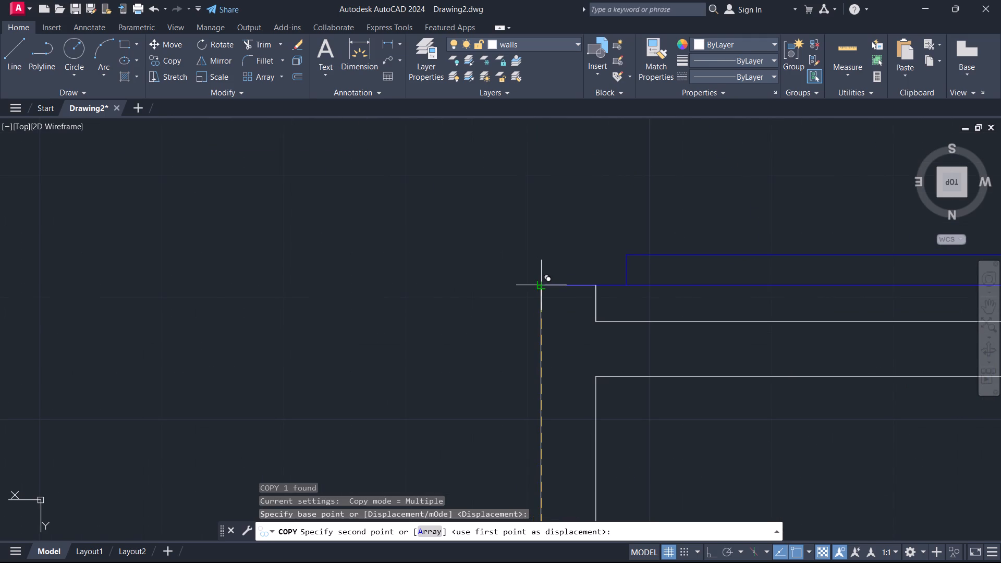
pyautogui.click(539, 286)
# Place another copy of the single door in the third floor plan, on the left bottom-jamb corner of the central wall's upper opening.
pyautogui.scroll(-5, 475, 333)
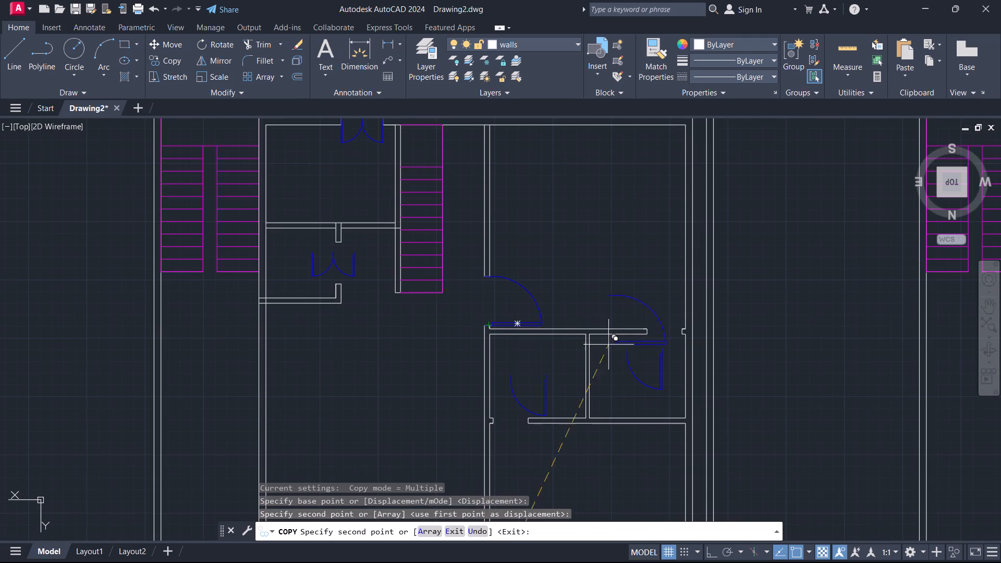
pyautogui.scroll(-1, 740, 310)
pyautogui.moveTo(758, 336); pyautogui.dragTo(448, 366, button='middle')
pyautogui.scroll(-1, 631, 336)
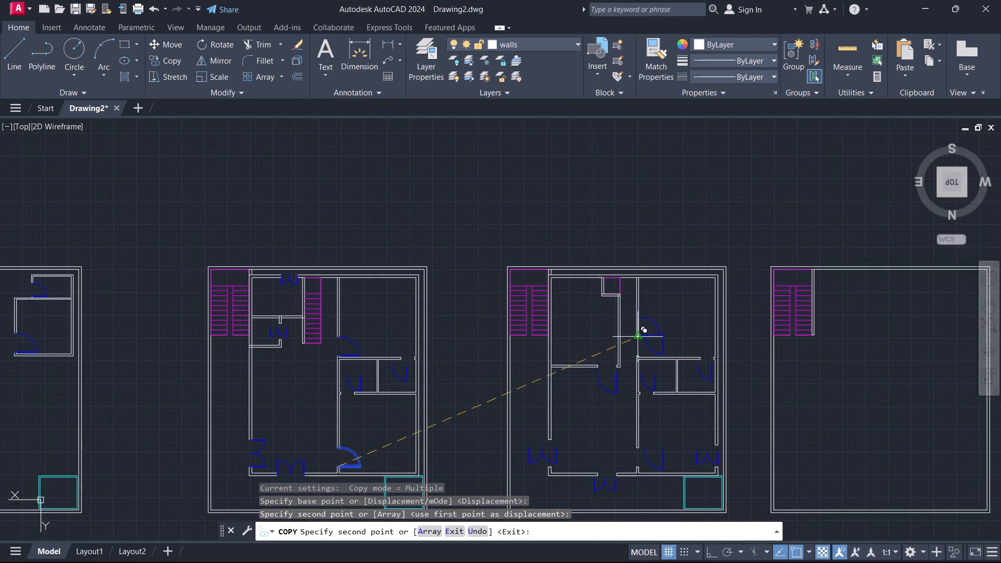
pyautogui.scroll(3, 641, 338)
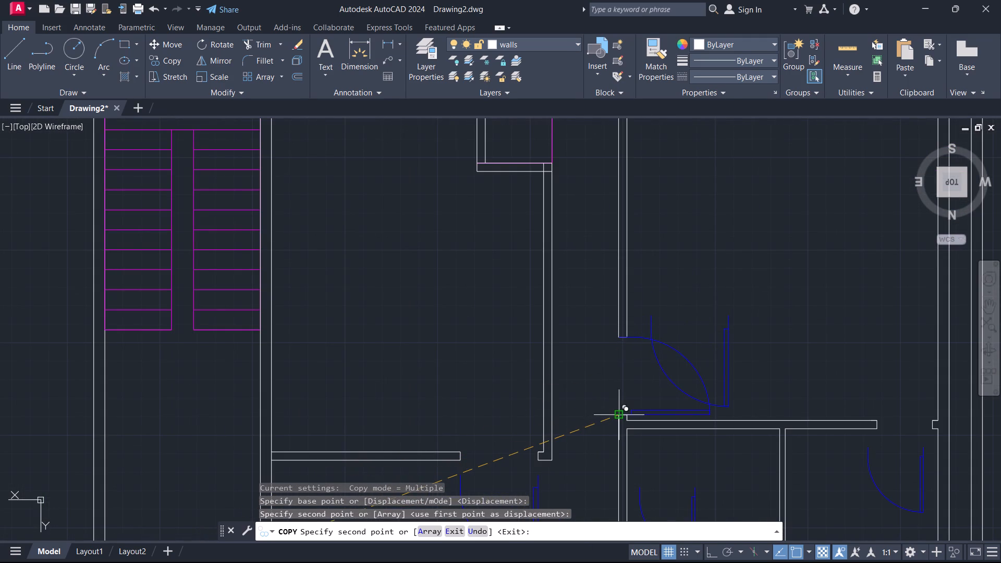
pyautogui.click(620, 419)
# Place a further copy on the left bottom-jamb corner of the central wall's lower opening in the third floor plan.
pyautogui.scroll(-3, 606, 346)
pyautogui.moveTo(632, 465); pyautogui.dragTo(621, 398, button='middle')
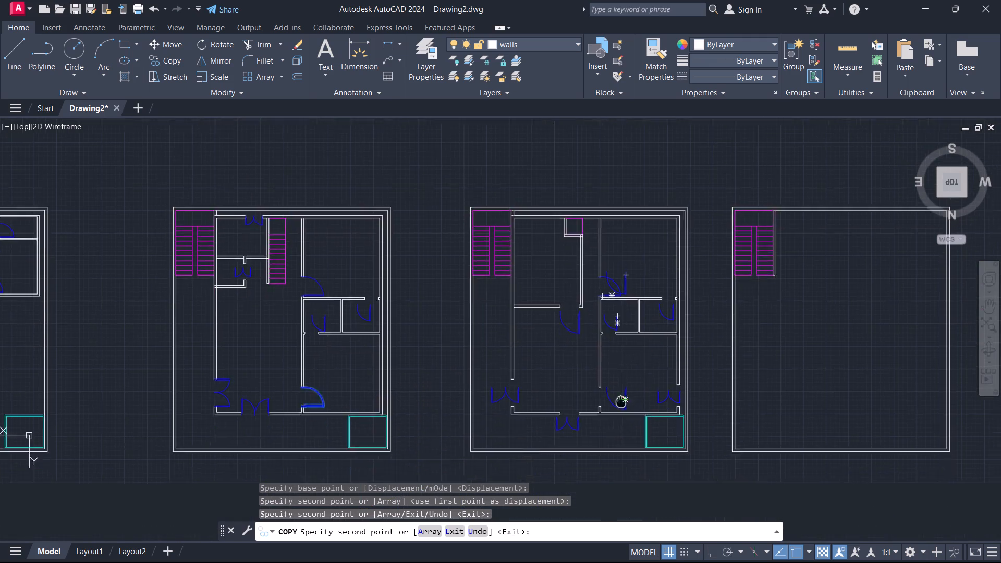
pyautogui.moveTo(621, 398); pyautogui.dragTo(621, 310, button='middle')
pyautogui.scroll(4, 597, 324)
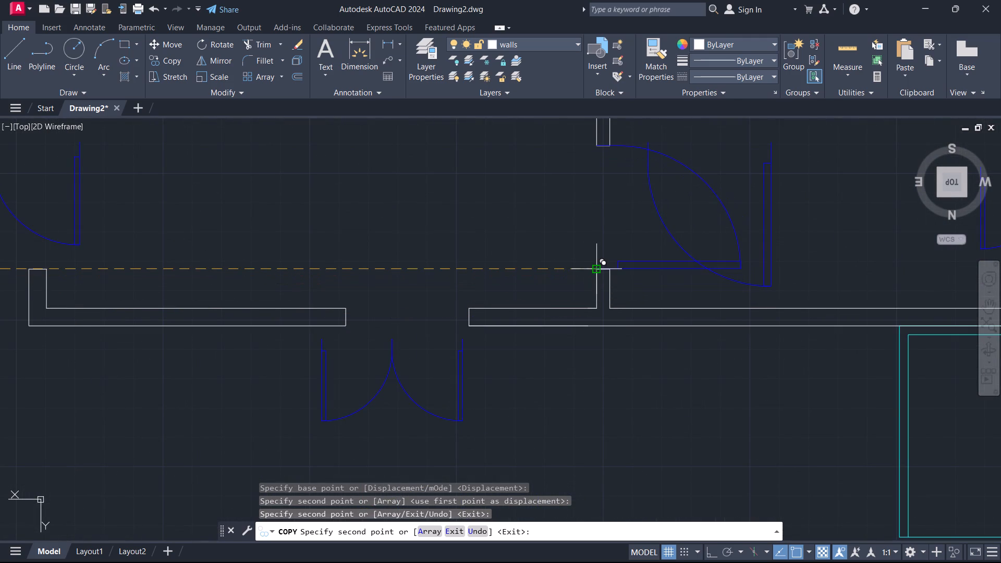
pyautogui.click(594, 272)
pyautogui.press('Escape')
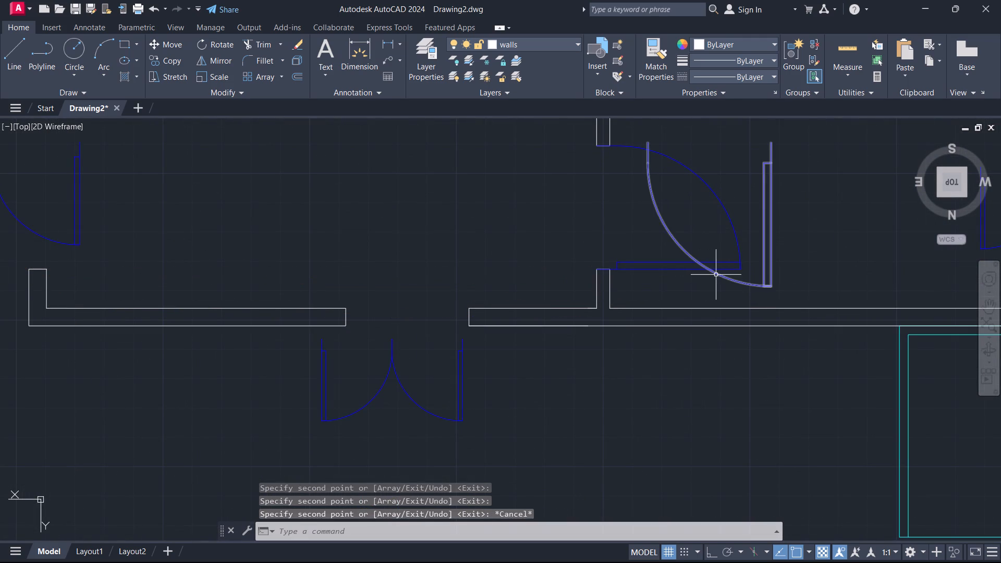
# Erase the two loose single doors overlapping the fitted copies at the central wall's lower and upper openings in the third floor plan.
pyautogui.click(719, 275)
pyautogui.press('e')
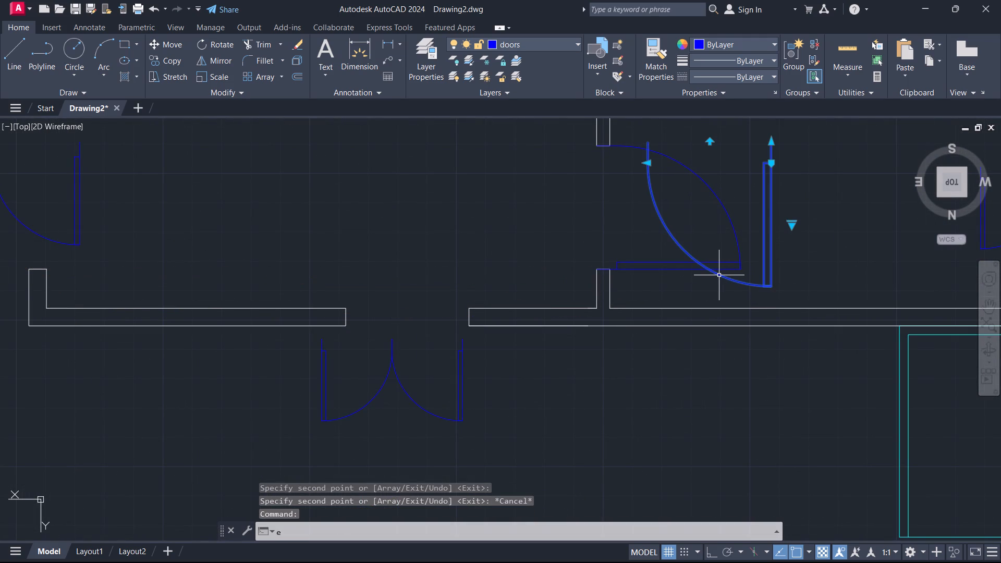
pyautogui.press('Return')
pyautogui.scroll(-2, 574, 280)
pyautogui.moveTo(558, 270); pyautogui.dragTo(583, 369, button='middle')
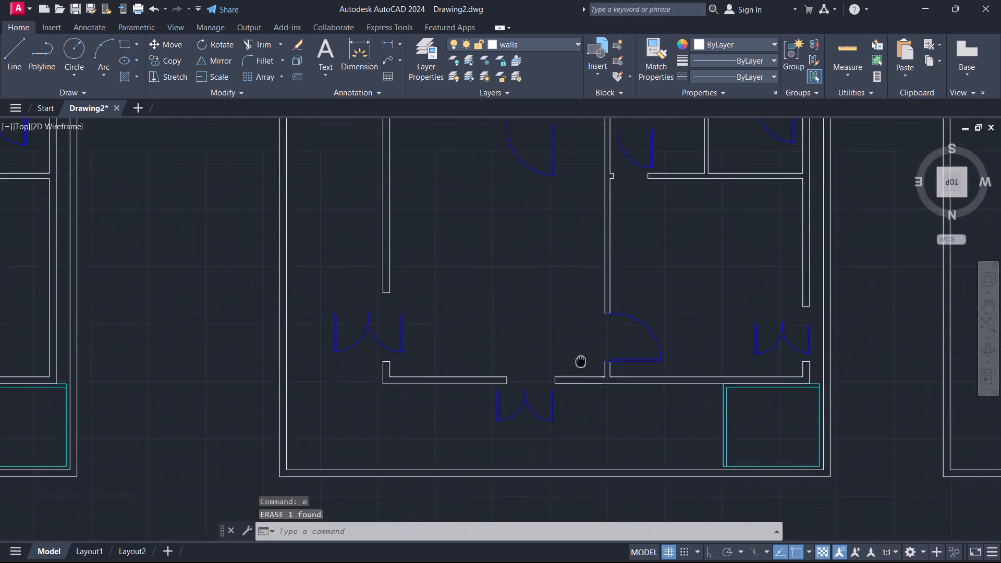
pyautogui.moveTo(583, 369); pyautogui.dragTo(604, 452, button='middle')
pyautogui.scroll(-2, 609, 364)
pyautogui.scroll(1, 644, 276)
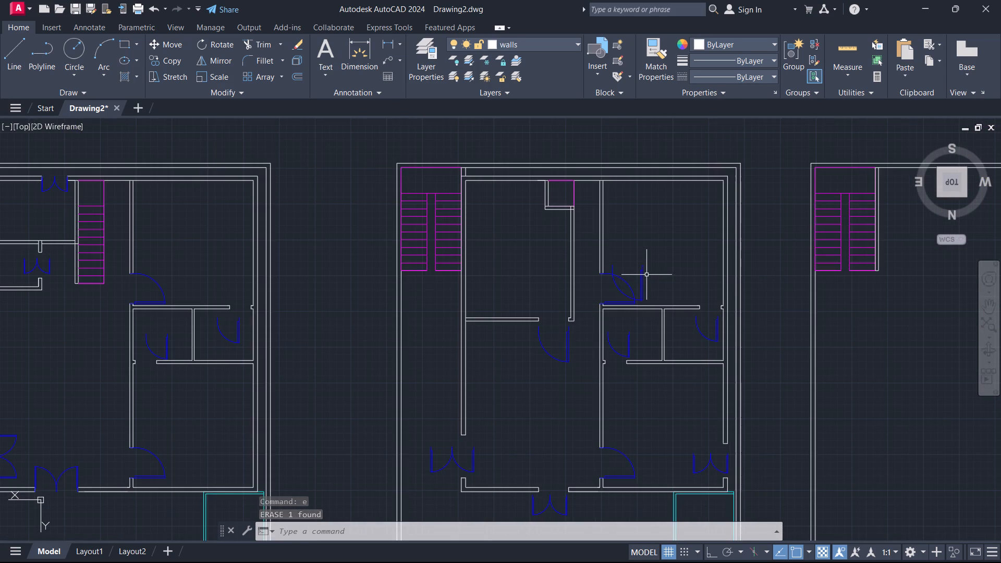
pyautogui.click(644, 275)
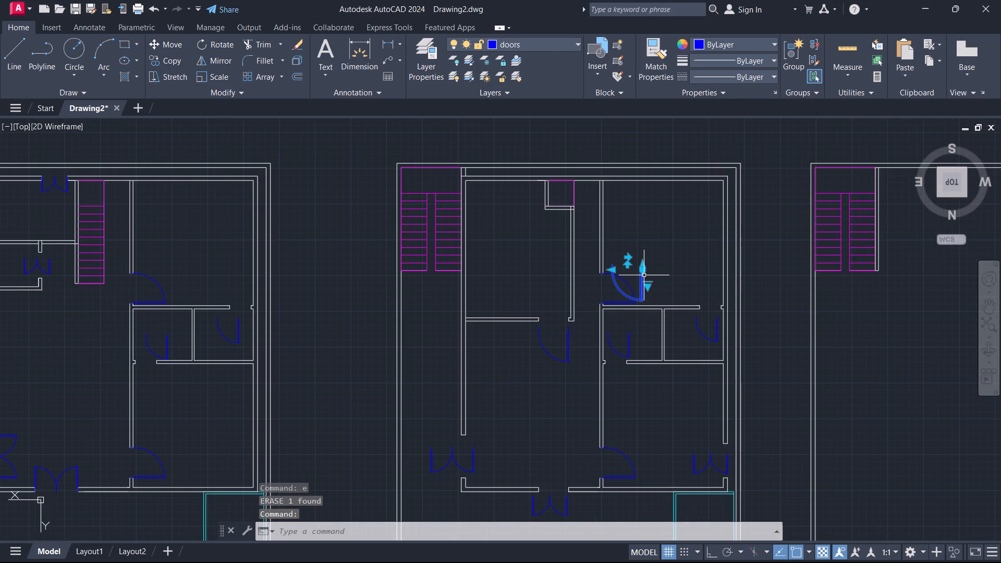
pyautogui.press('e')
pyautogui.press('Return')
pyautogui.scroll(-1, 652, 258)
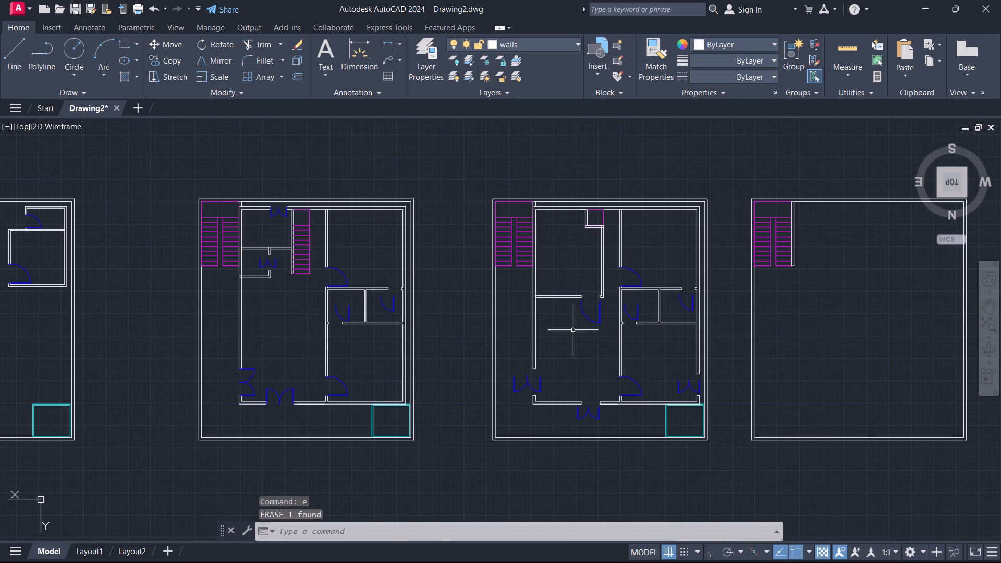
# Rotate the loose double door beside the small room's side opening 270 degrees about its upper-right end, in the plan with the inner staircase.
pyautogui.moveTo(272, 346); pyautogui.dragTo(416, 355, button='middle')
pyautogui.scroll(3, 396, 258)
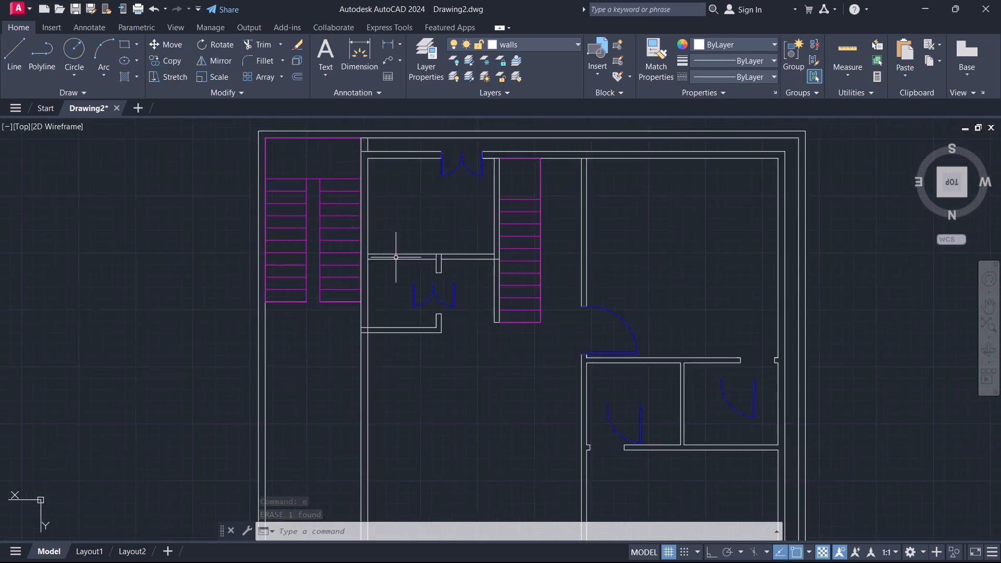
pyautogui.click(454, 299)
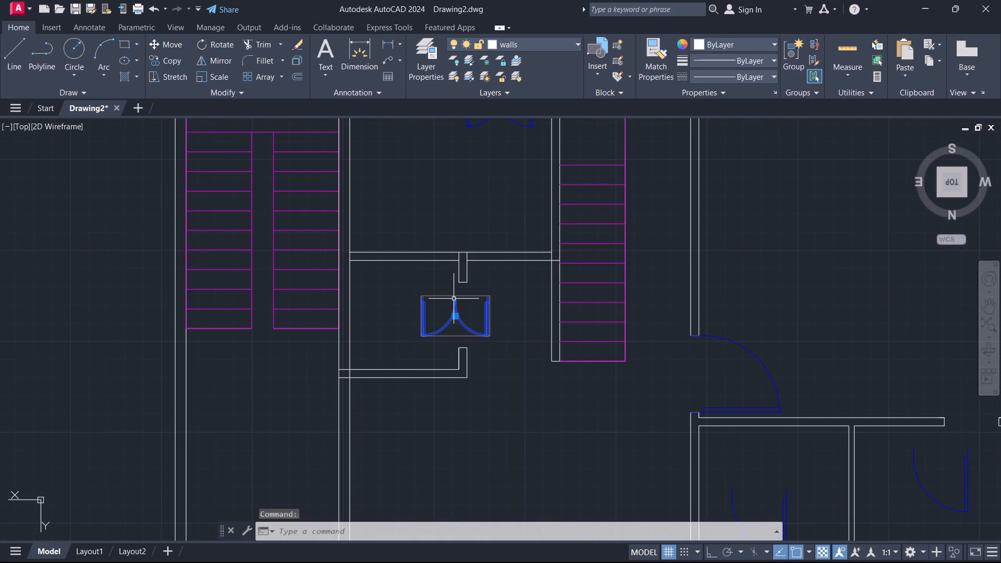
pyautogui.write('ro')
pyautogui.press('Return')
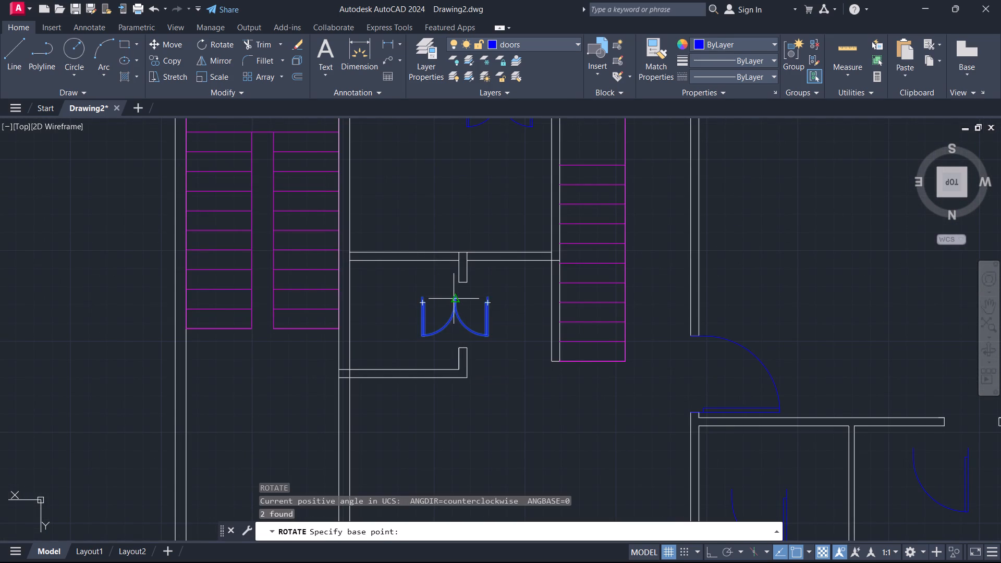
pyautogui.click(492, 293)
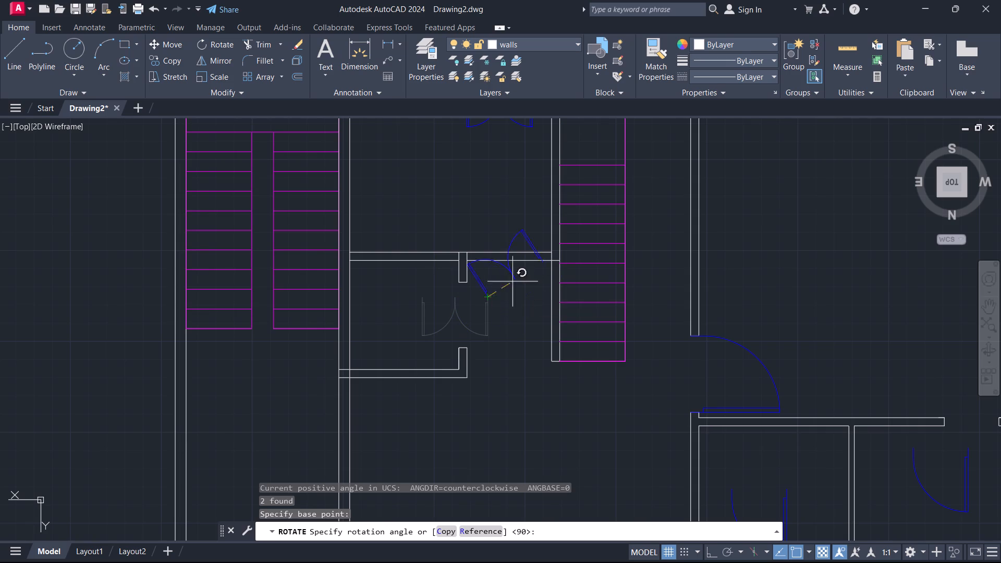
pyautogui.click(488, 192)
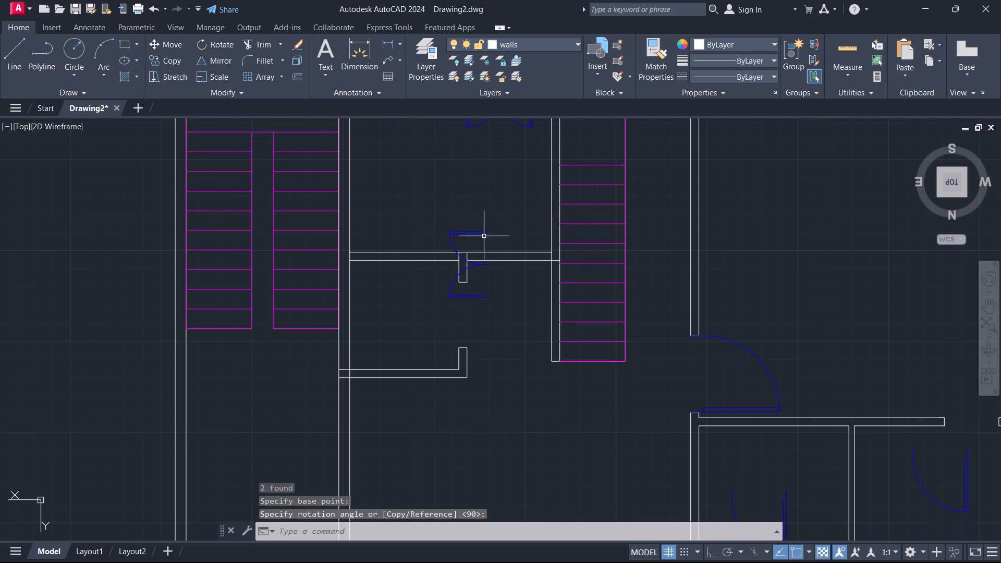
# Move the rotated double door by its lower-right end onto the right corner of the small room opening's bottom jamb.
pyautogui.click(475, 298)
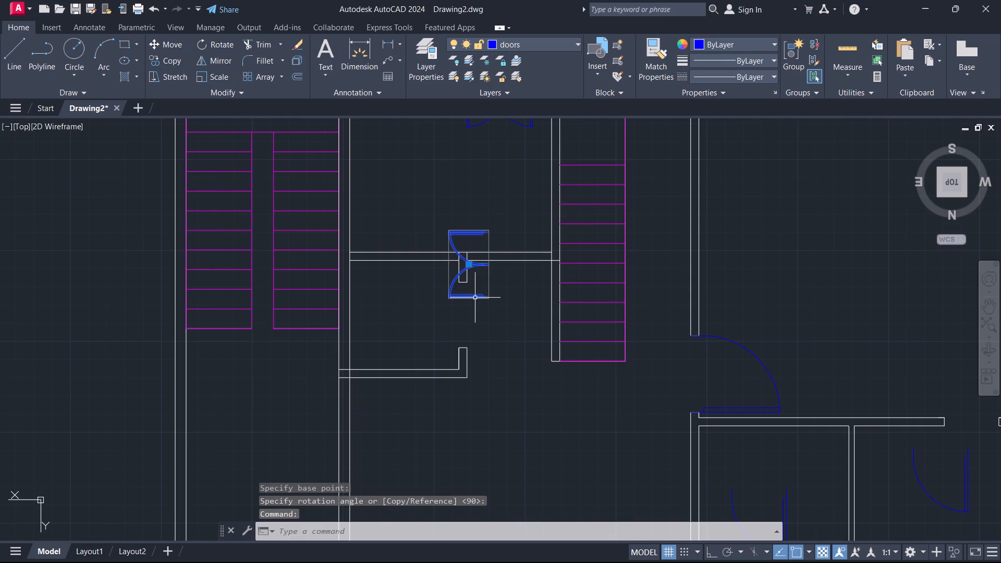
pyautogui.press('m')
pyautogui.press('Return')
pyautogui.scroll(3, 483, 295)
pyautogui.click(496, 305)
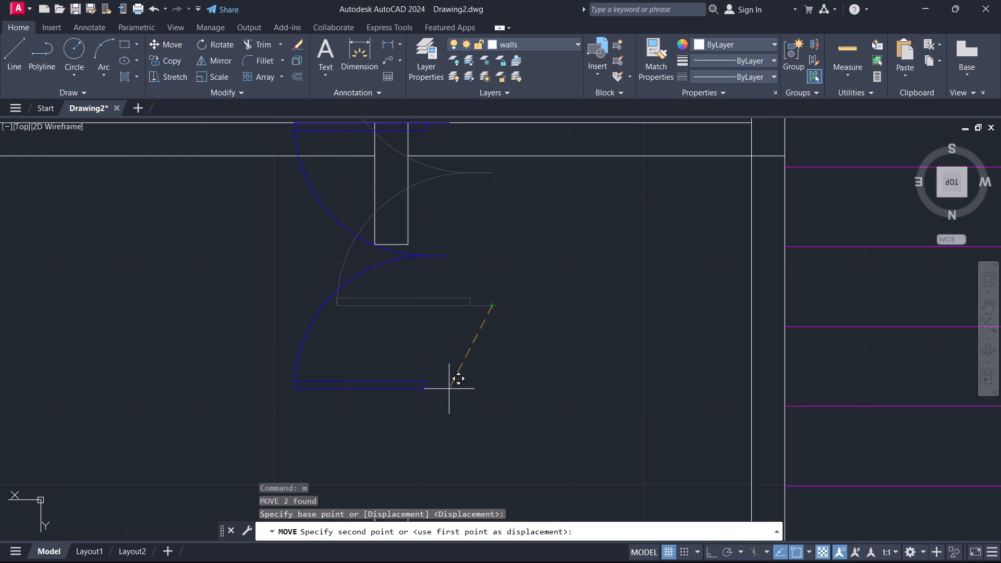
pyautogui.scroll(-3, 450, 384)
pyautogui.scroll(3, 434, 404)
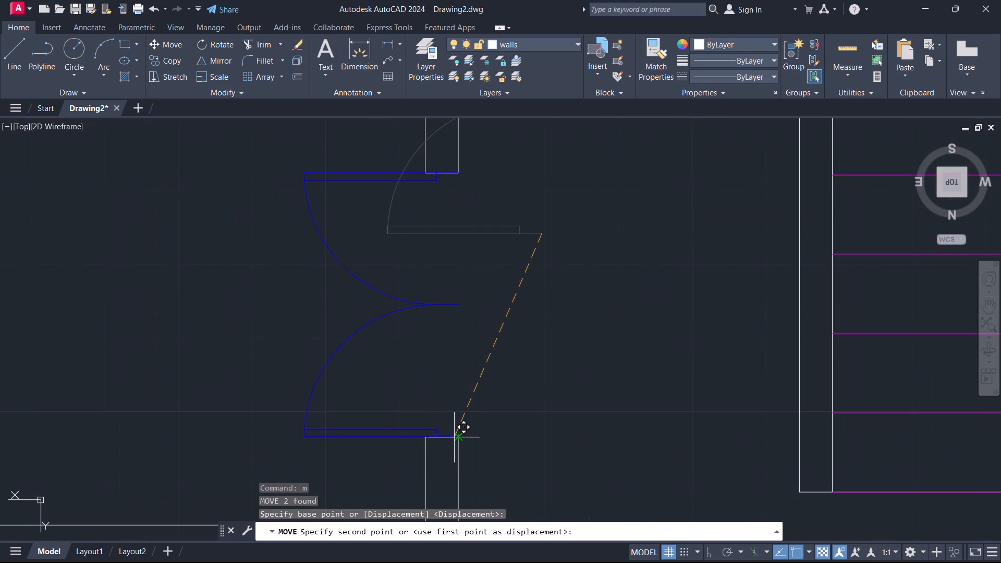
pyautogui.scroll(2, 454, 438)
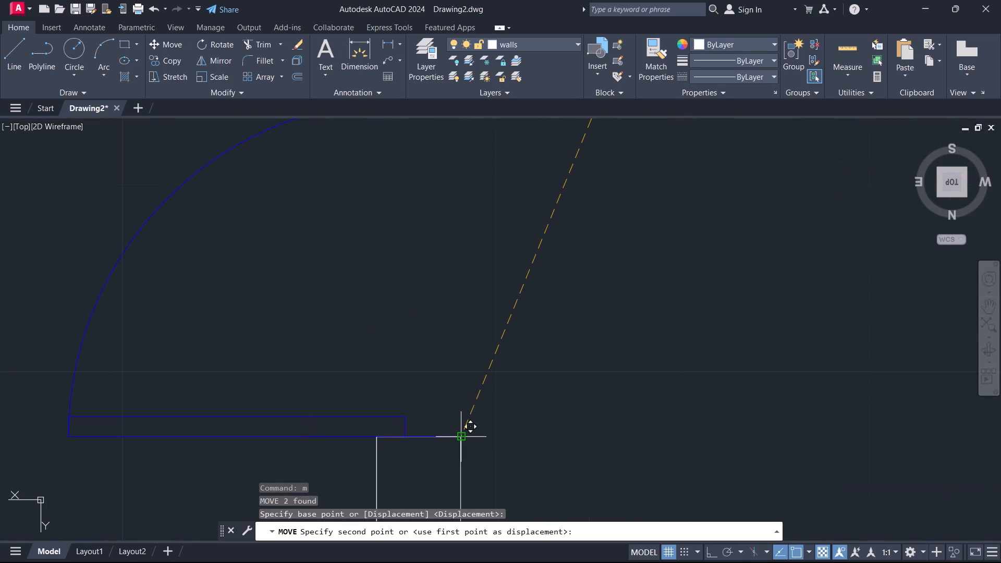
pyautogui.click(459, 436)
pyautogui.press('Escape')
# Trim the stub wall's two lines where they cross the horizontal wall above the fitted double door.
pyautogui.scroll(-1, 478, 366)
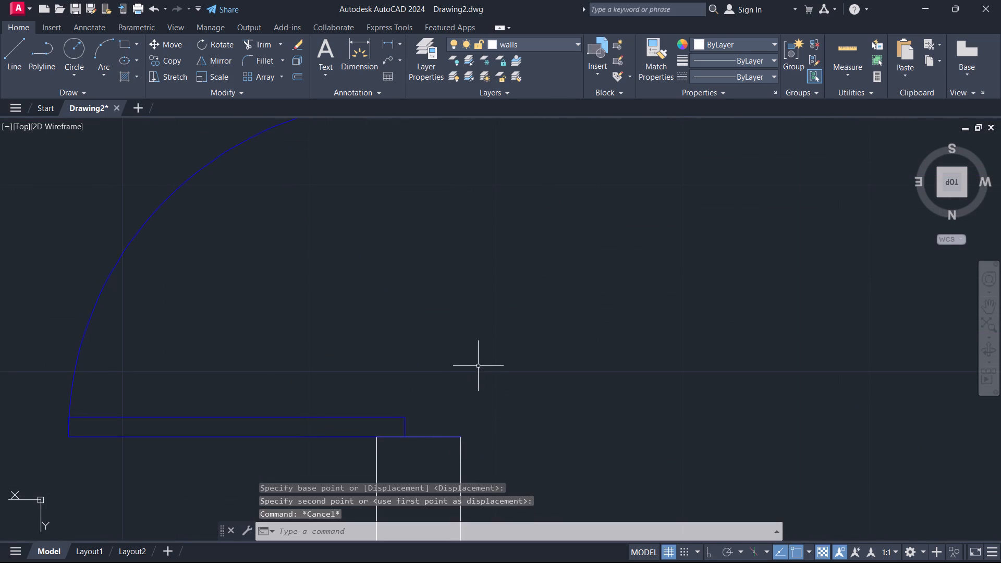
pyautogui.scroll(-4, 478, 366)
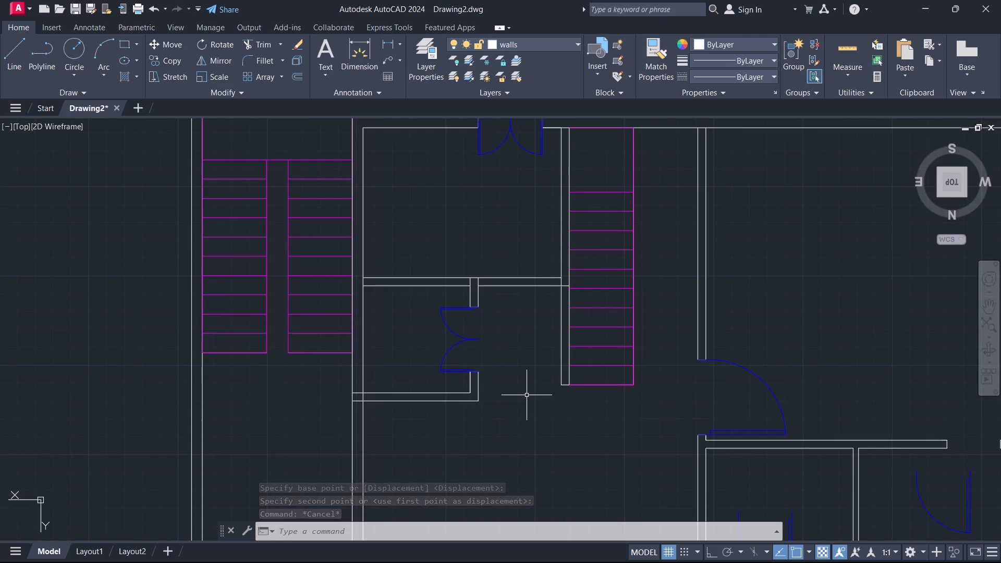
pyautogui.scroll(2, 463, 276)
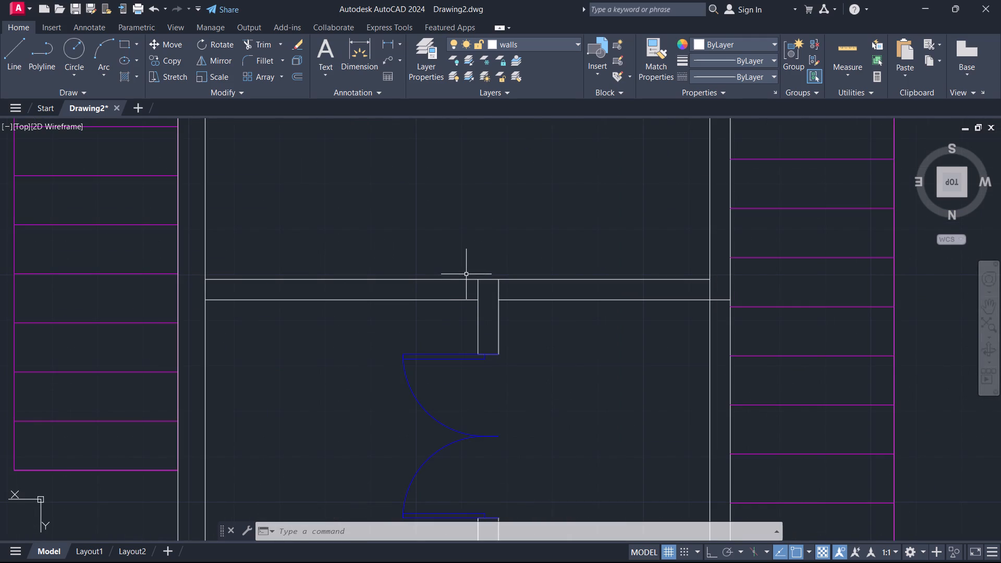
pyautogui.press('Escape')
pyautogui.write('tr')
pyautogui.press('Return')
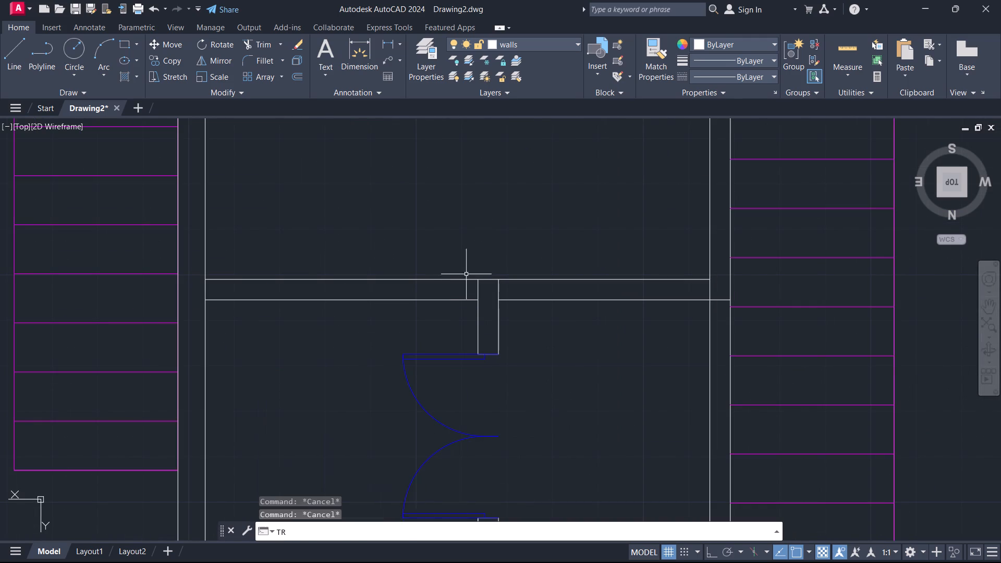
pyautogui.moveTo(519, 290); pyautogui.dragTo(460, 293)
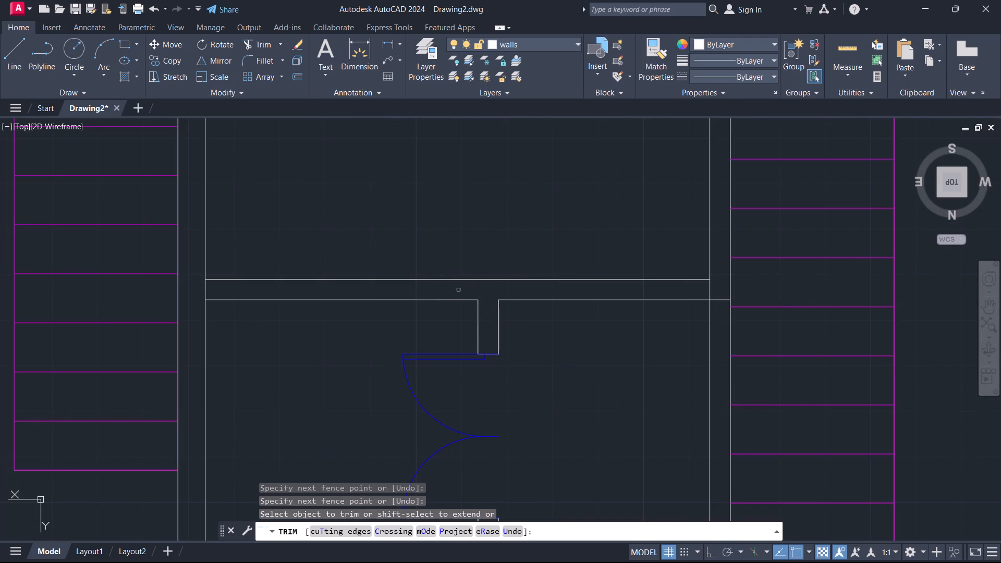
pyautogui.press('Escape')
# Rotate the single door in the left of the two adjoining small rooms 180 degrees about its upper-right end.
pyautogui.scroll(-4, 482, 246)
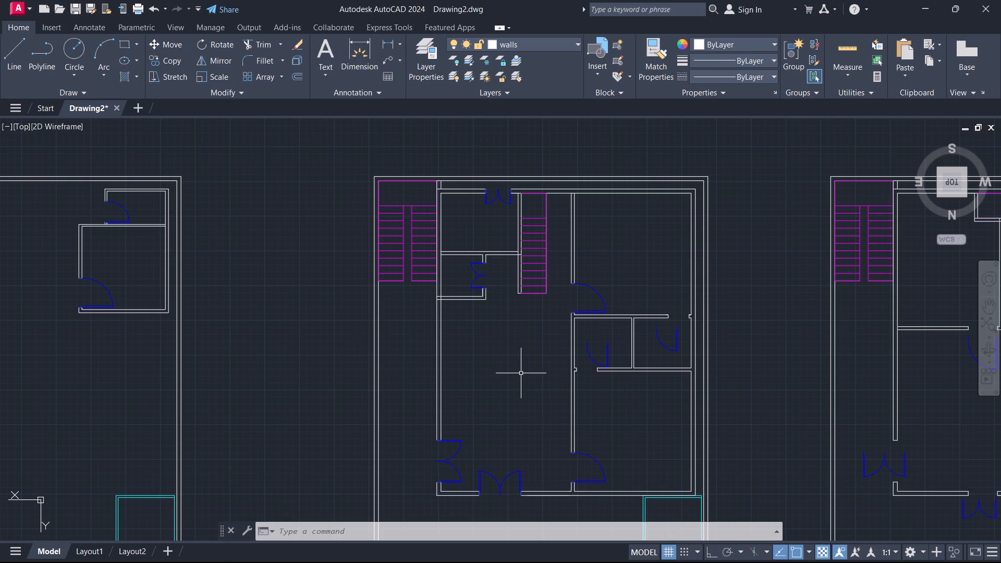
pyautogui.scroll(-1, 521, 371)
pyautogui.moveTo(538, 390); pyautogui.dragTo(447, 375, button='middle')
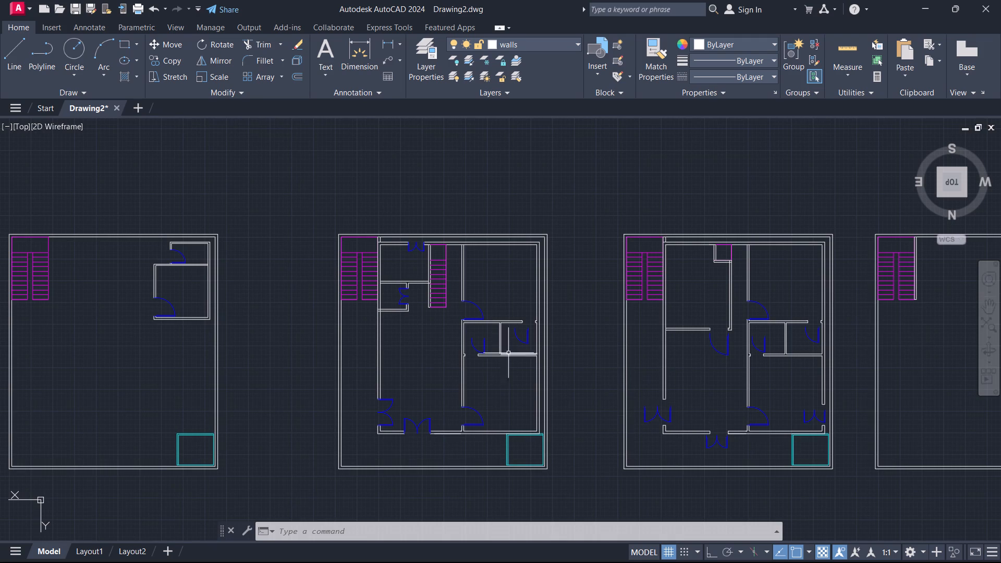
pyautogui.scroll(3, 475, 348)
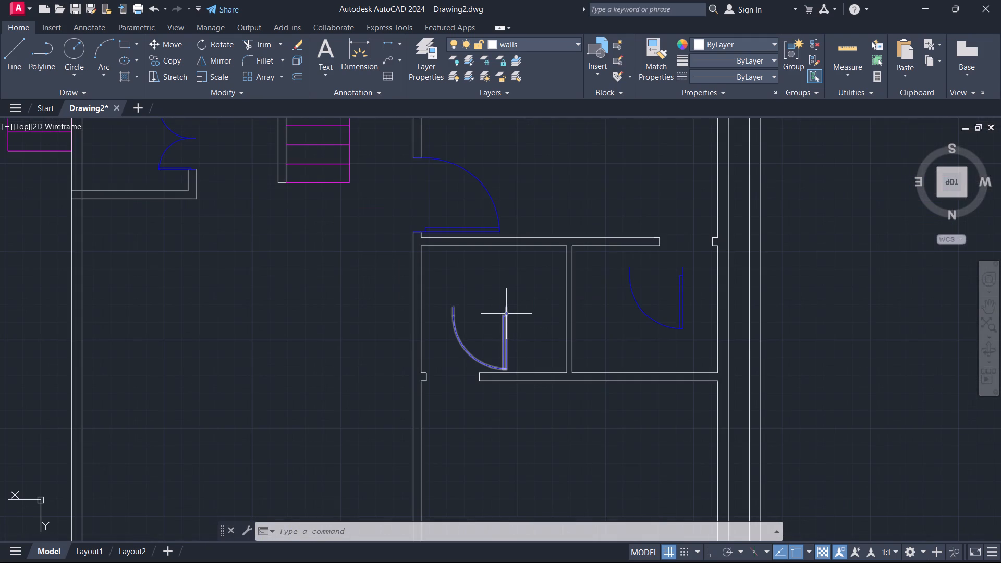
pyautogui.click(506, 313)
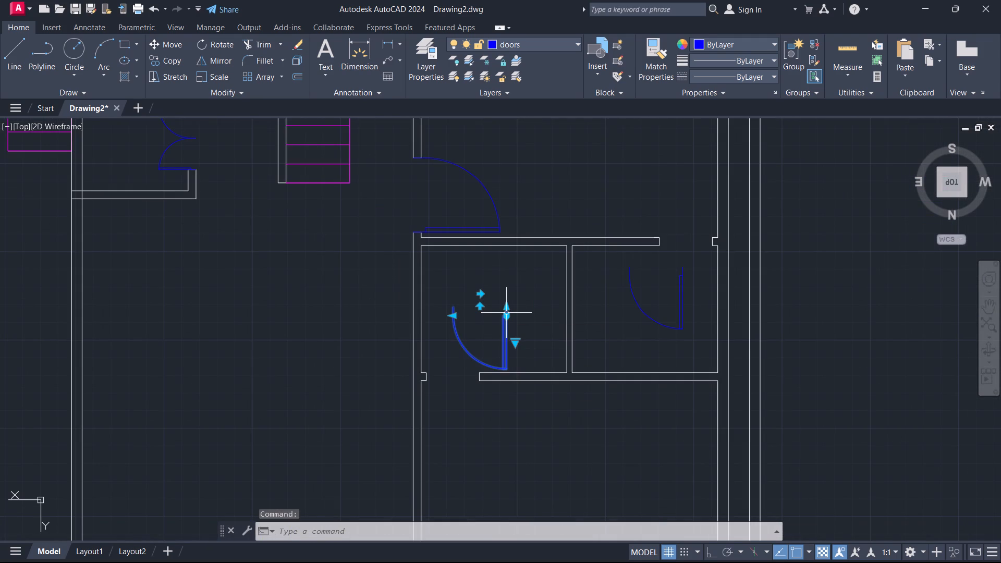
pyautogui.write('ro')
pyautogui.press('Return')
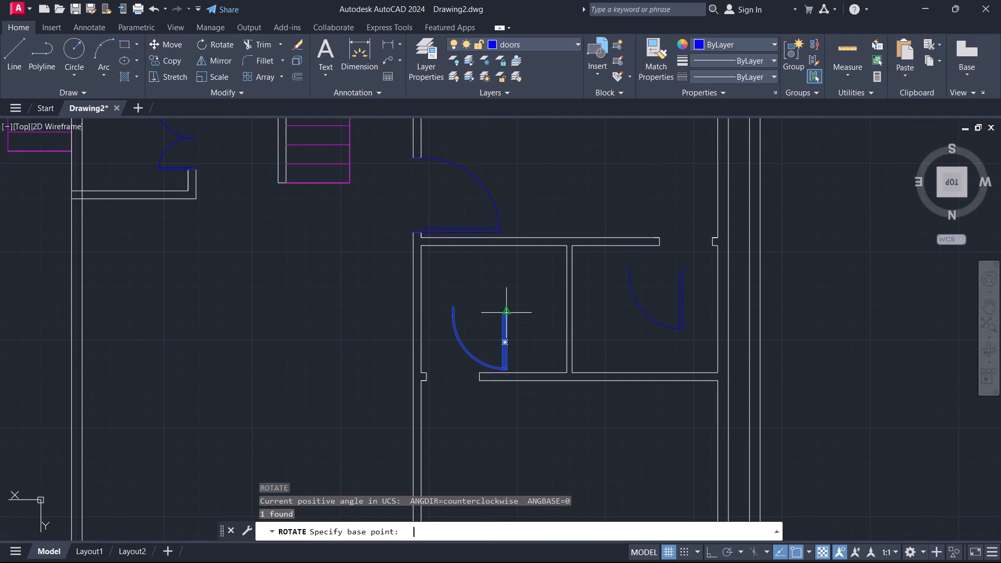
pyautogui.click(509, 302)
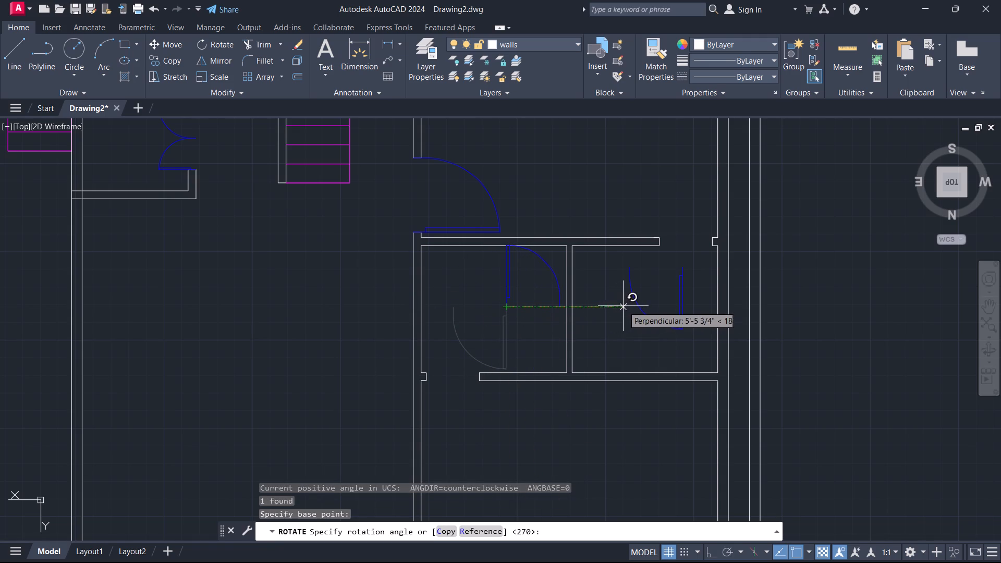
pyautogui.click(625, 305)
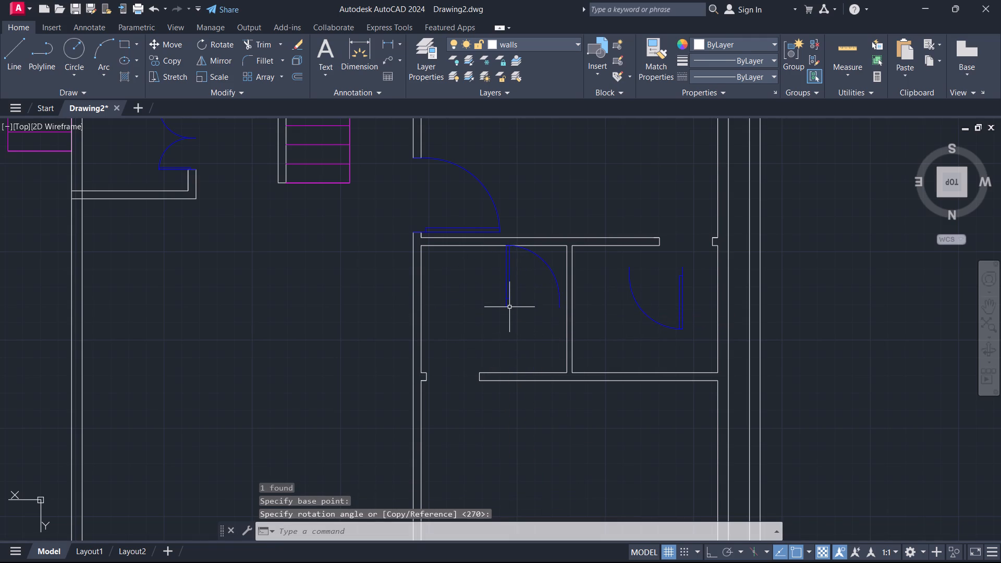
# Move the rotated single door by its lower-left end onto the lower corner of the left jamb in that room's bottom-wall opening.
pyautogui.click(506, 306)
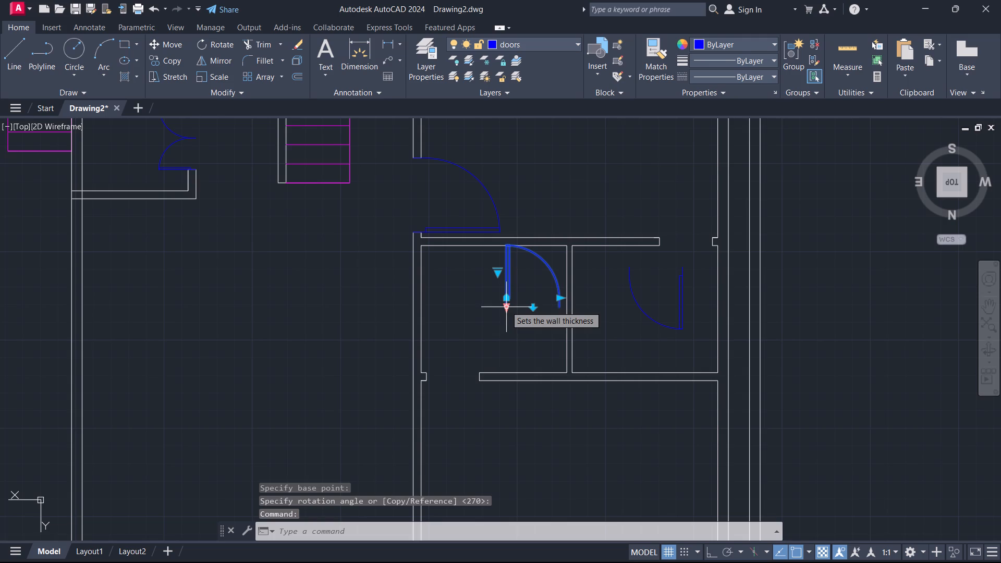
pyautogui.press('m')
pyautogui.press('Return')
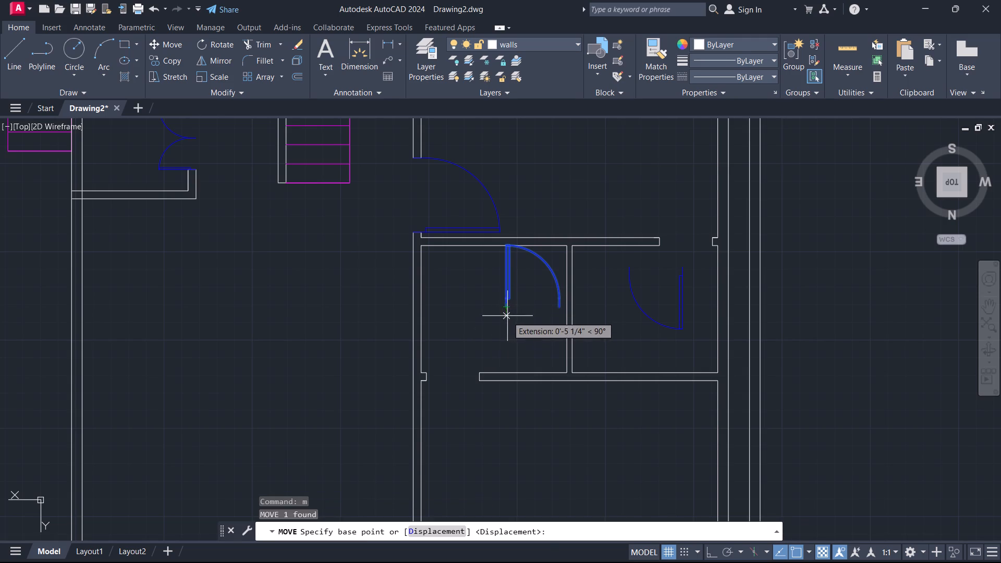
pyautogui.click(506, 309)
pyautogui.scroll(2, 432, 383)
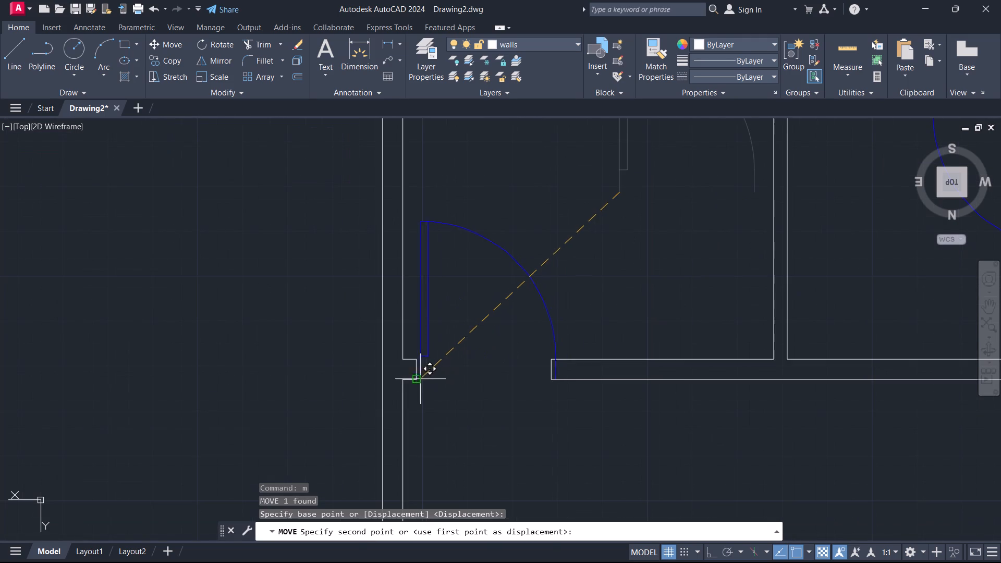
pyautogui.click(418, 378)
# Move the adjoining room's single door by its upper-right end onto the upper corner of the right jamb in its top-wall opening.
pyautogui.scroll(-2, 534, 311)
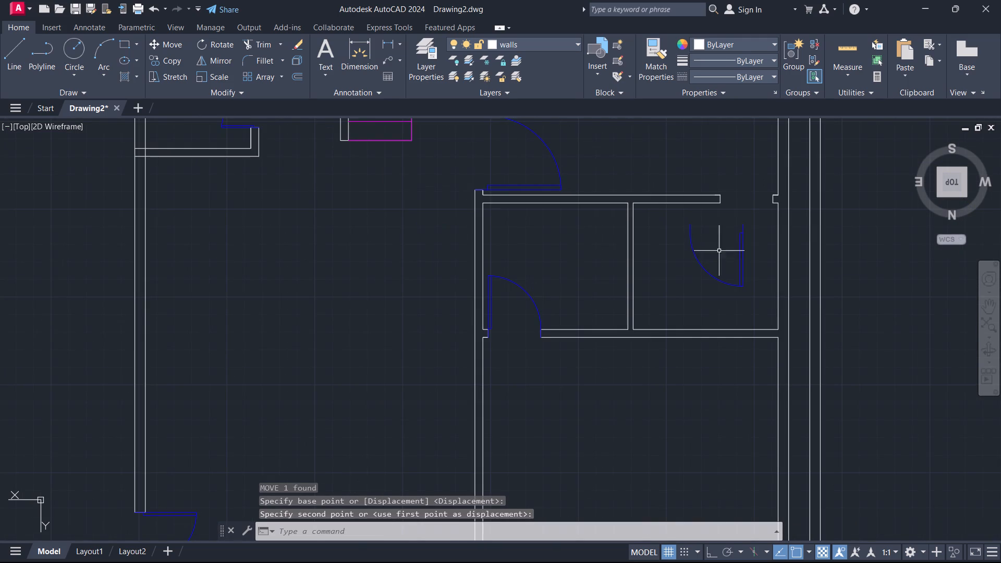
pyautogui.click(743, 230)
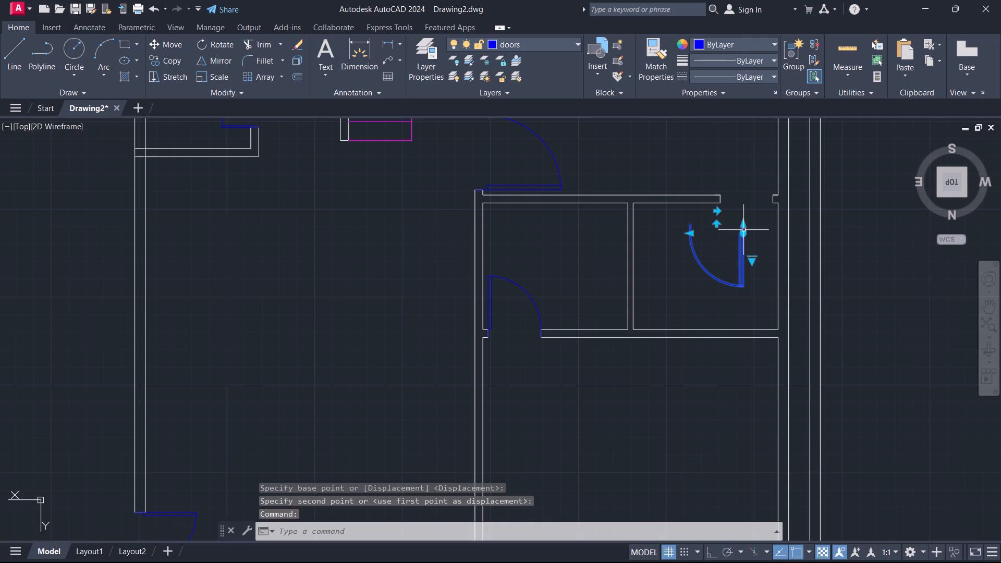
pyautogui.press('m')
pyautogui.press('Return')
pyautogui.scroll(3, 740, 217)
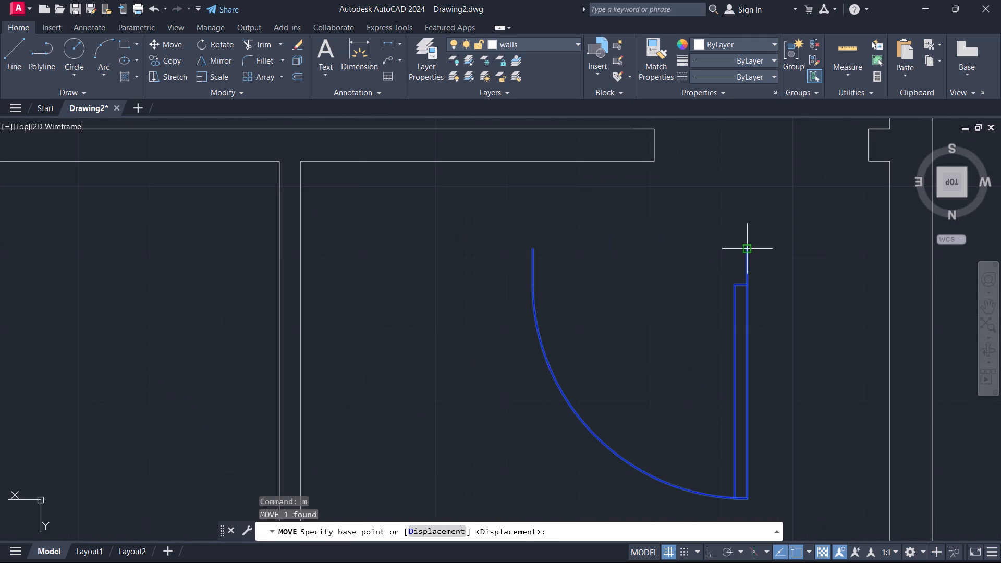
pyautogui.click(751, 247)
pyautogui.scroll(-2, 796, 176)
pyautogui.scroll(2, 825, 163)
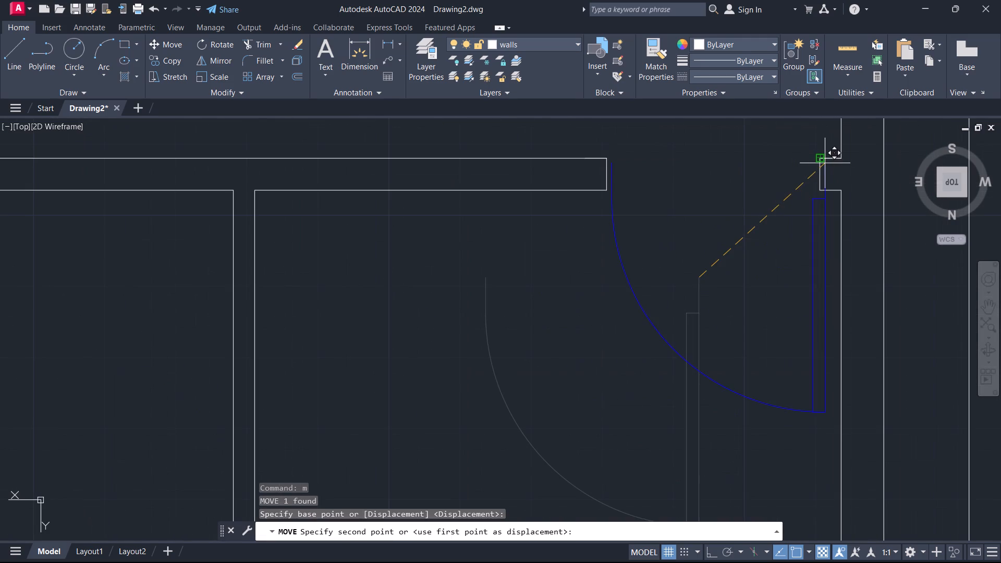
pyautogui.scroll(3, 823, 168)
pyautogui.click(807, 126)
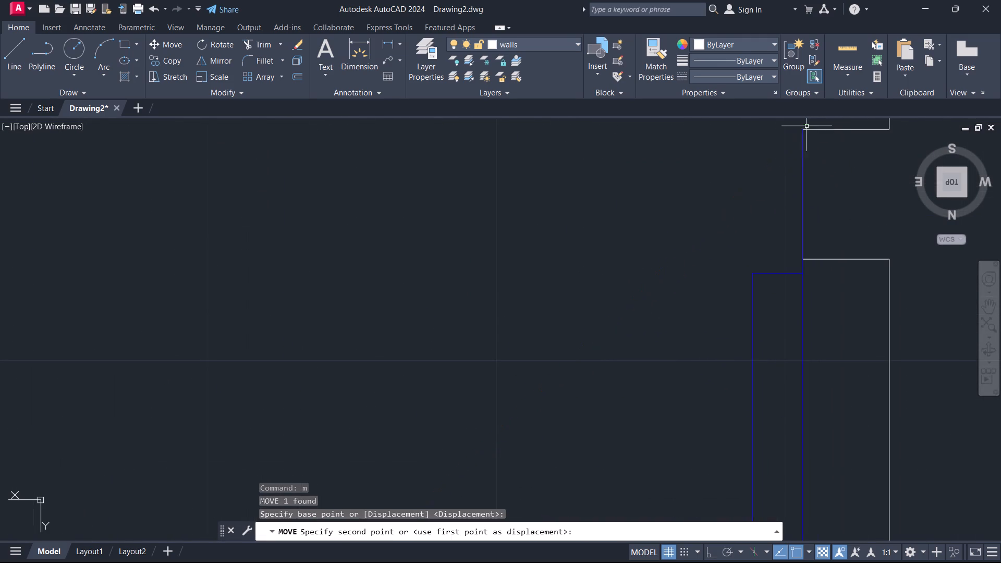
# Copy the two small rooms' fitted single doors into the next plan, from the left door's lower-left end to the matching opening's lower left-jamb corner.
pyautogui.scroll(-3, 708, 237)
pyautogui.click(738, 323)
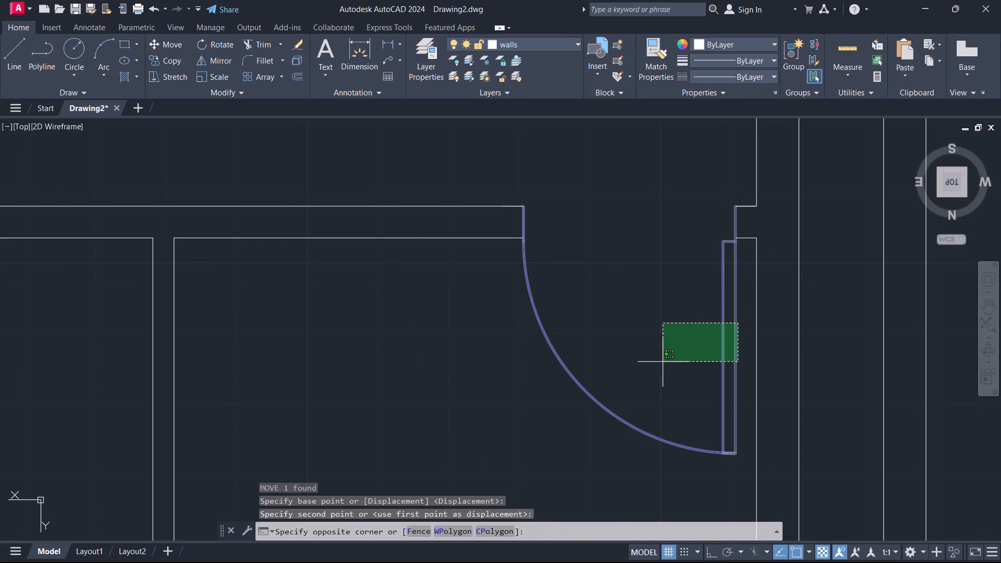
pyautogui.click(662, 363)
pyautogui.scroll(-3, 699, 303)
pyautogui.moveTo(483, 369); pyautogui.dragTo(472, 378)
pyautogui.click(436, 399)
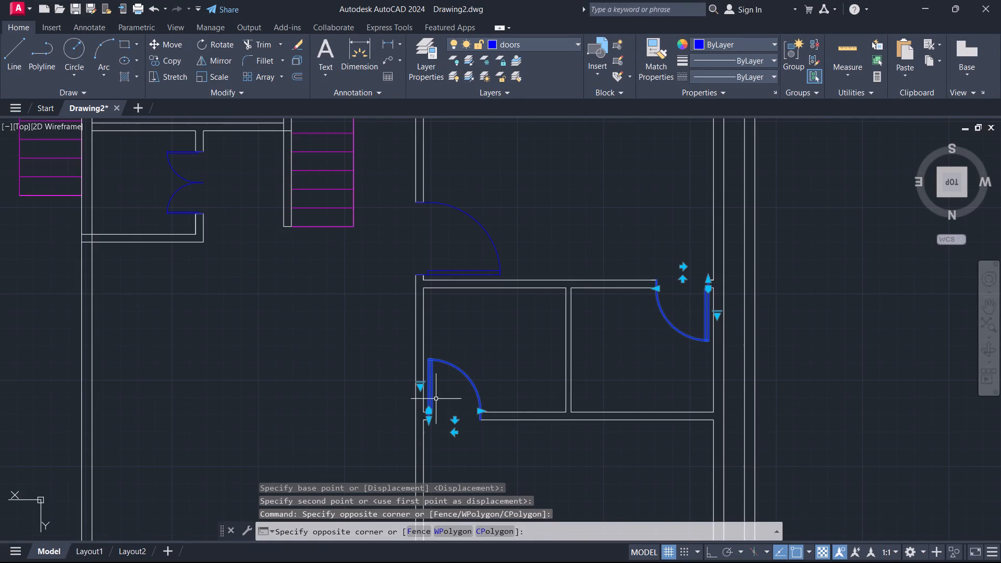
pyautogui.write('co')
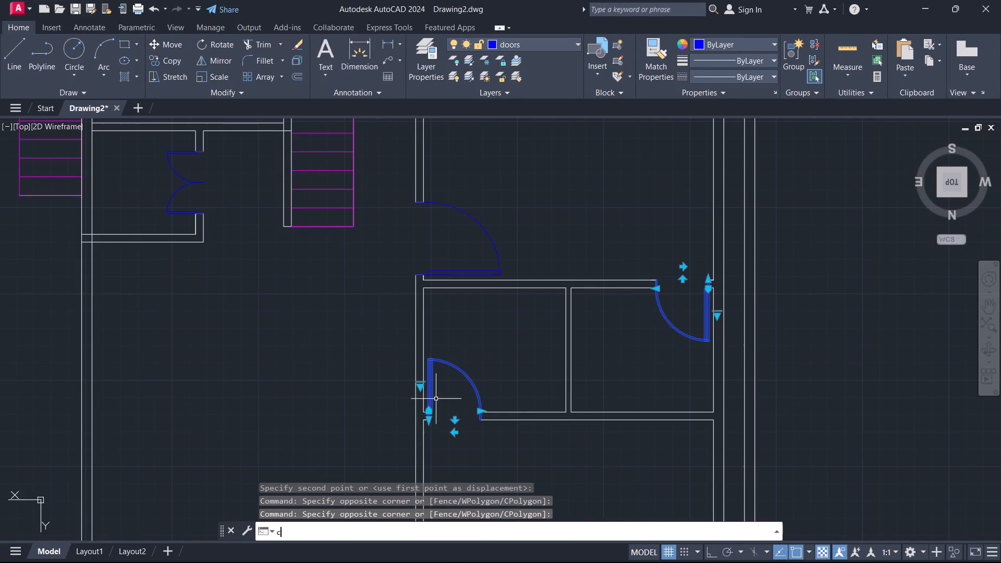
pyautogui.press('Return')
pyautogui.scroll(3, 411, 414)
pyautogui.click(485, 434)
pyautogui.scroll(-6, 559, 364)
pyautogui.moveTo(759, 403); pyautogui.dragTo(644, 406, button='middle')
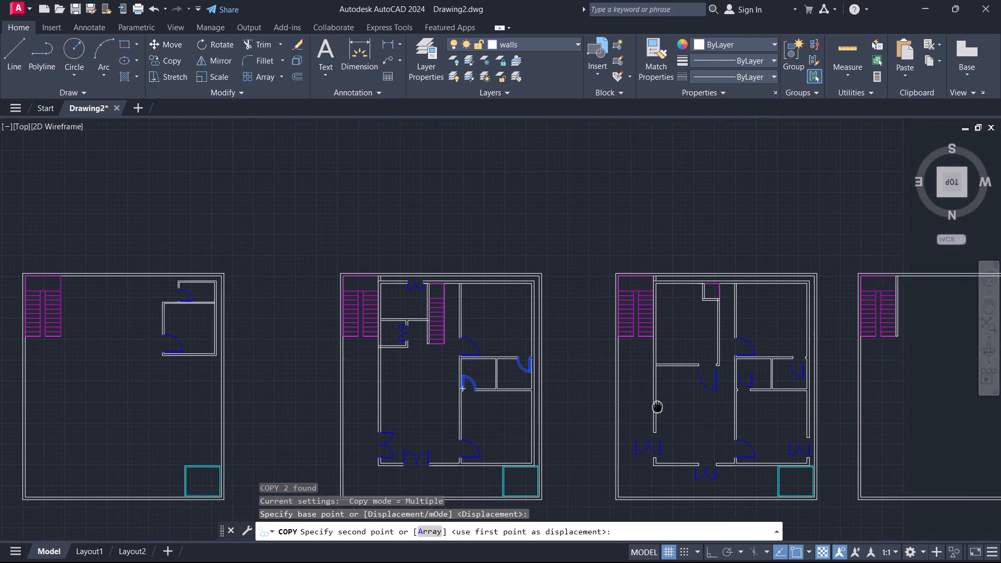
pyautogui.moveTo(644, 406); pyautogui.dragTo(438, 391, button='middle')
pyautogui.scroll(6, 519, 369)
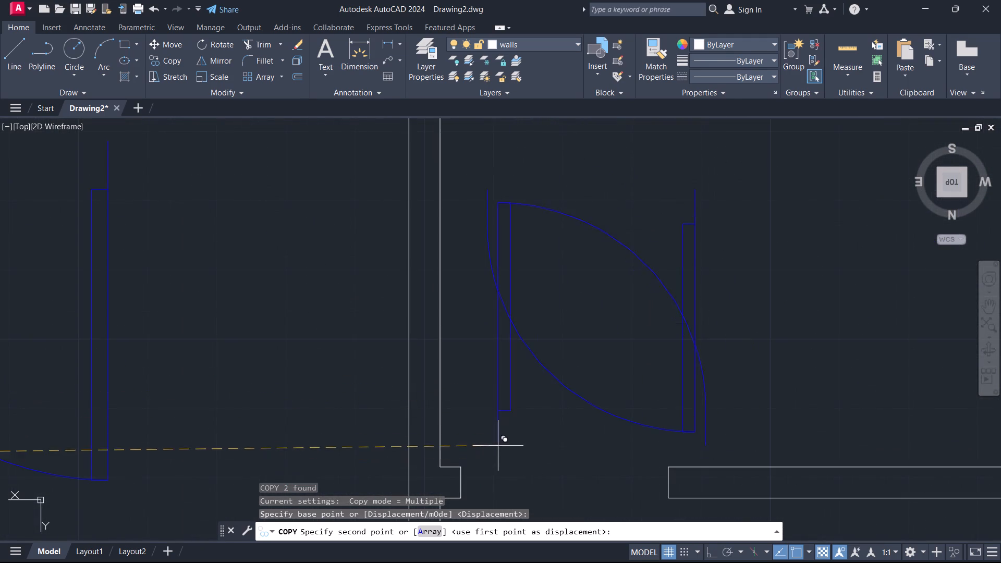
pyautogui.scroll(-2, 493, 427)
pyautogui.scroll(1, 486, 451)
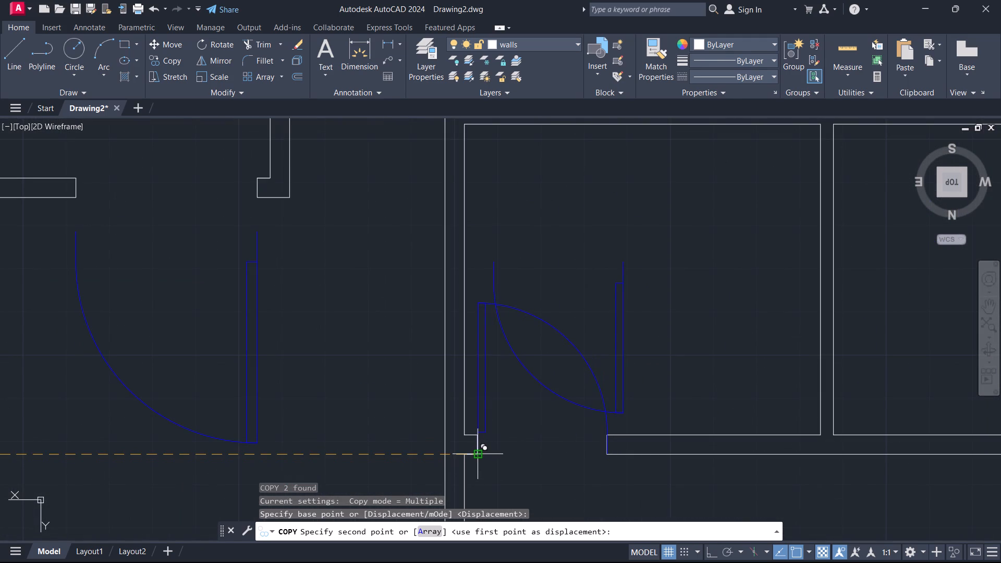
pyautogui.click(475, 458)
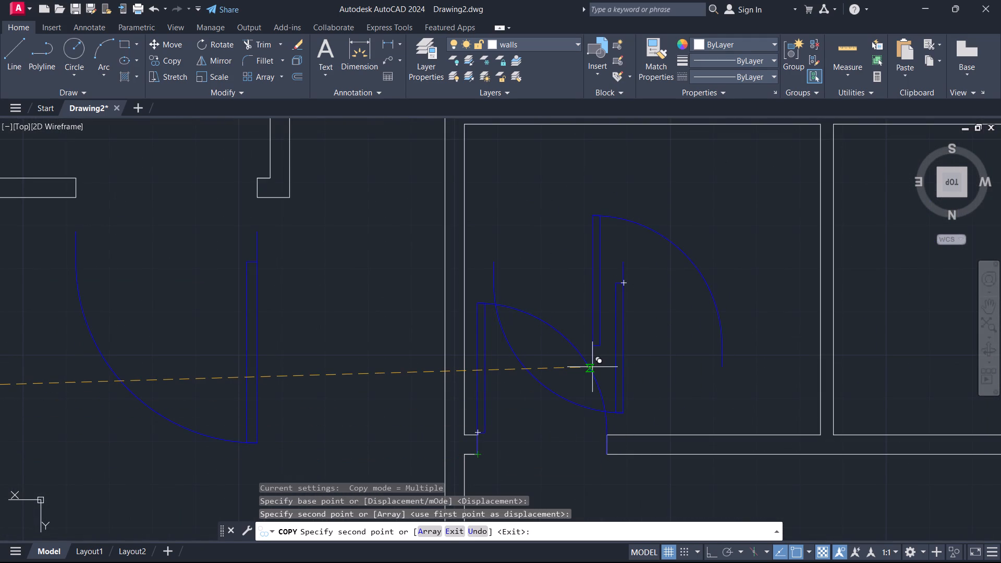
pyautogui.press('Escape')
# Erase the two old, unfitted single doors from the two small rooms of that plan.
pyautogui.click(621, 343)
pyautogui.click(611, 349)
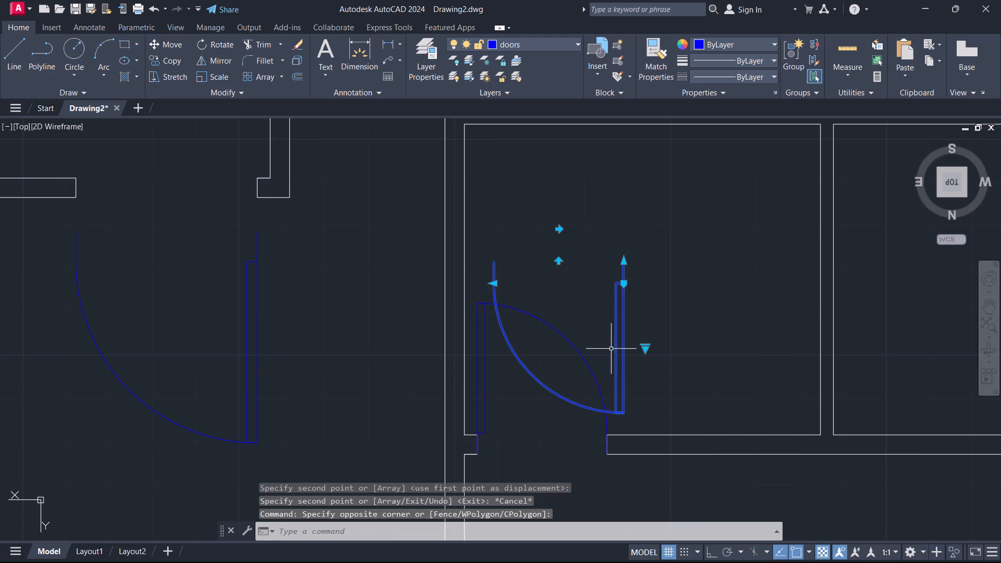
pyautogui.scroll(-3, 628, 332)
pyautogui.click(728, 309)
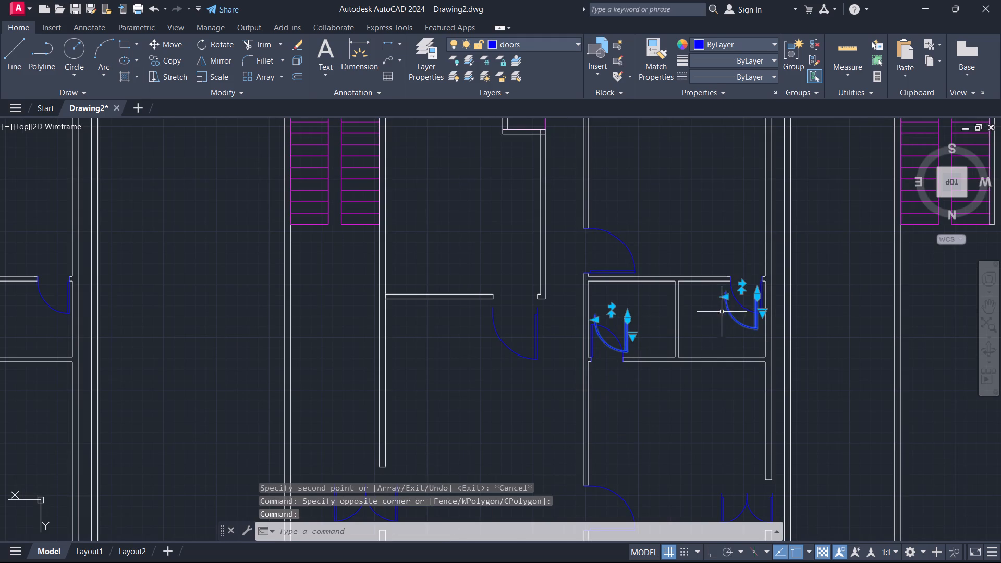
pyautogui.press('e')
pyautogui.press('Return')
# Rotate the double door at the left-wall opening 90 degrees about its right leaf's upper end, using Ortho.
pyautogui.scroll(-1, 580, 294)
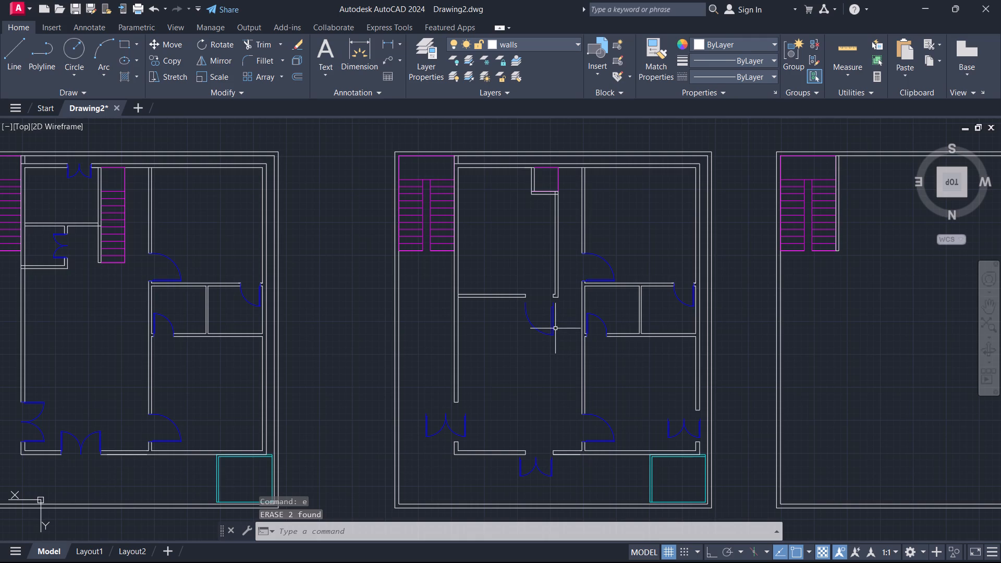
pyautogui.moveTo(319, 388); pyautogui.dragTo(425, 369, button='middle')
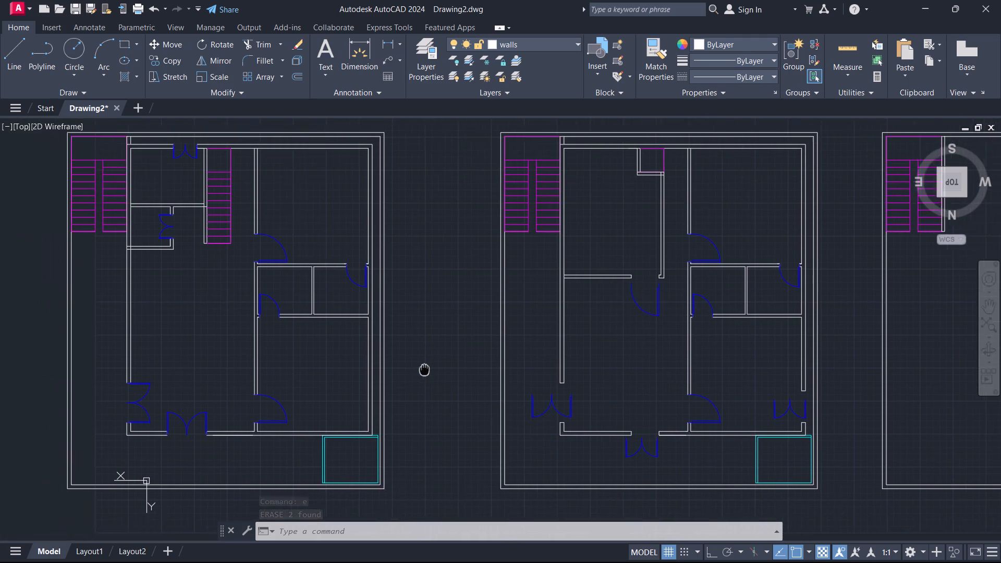
pyautogui.moveTo(425, 369); pyautogui.dragTo(477, 362, button='middle')
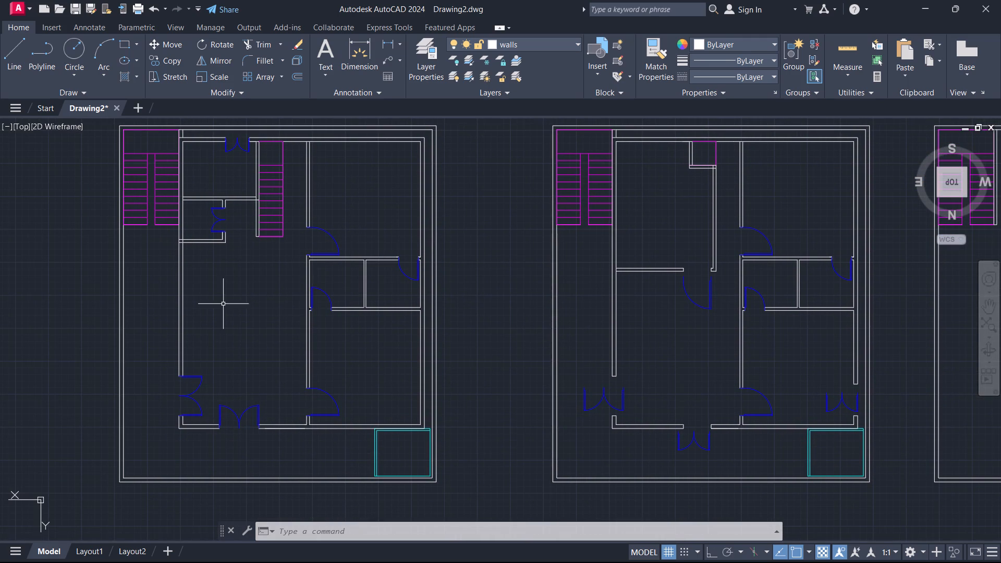
pyautogui.moveTo(241, 312); pyautogui.dragTo(32, 327, button='middle')
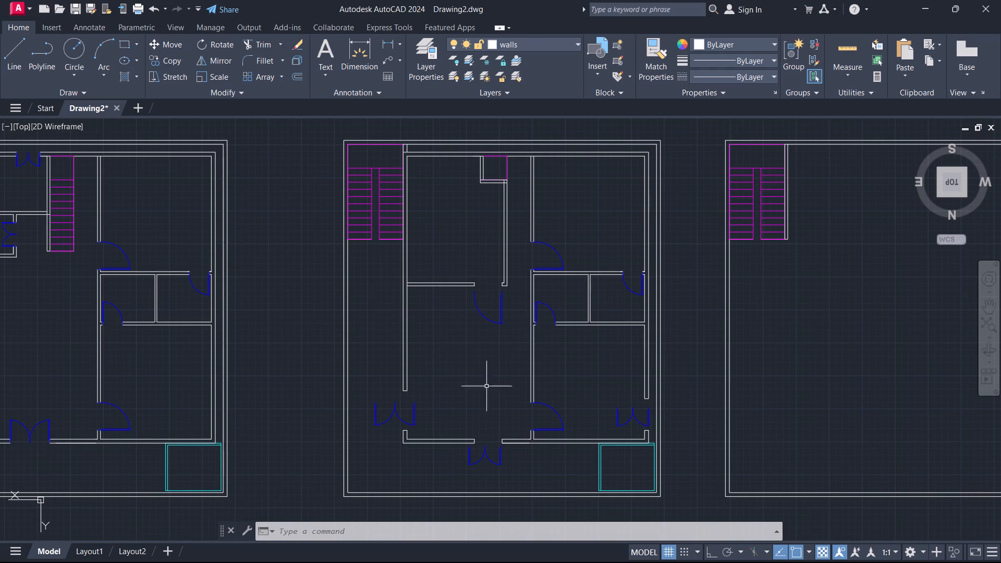
pyautogui.click(414, 412)
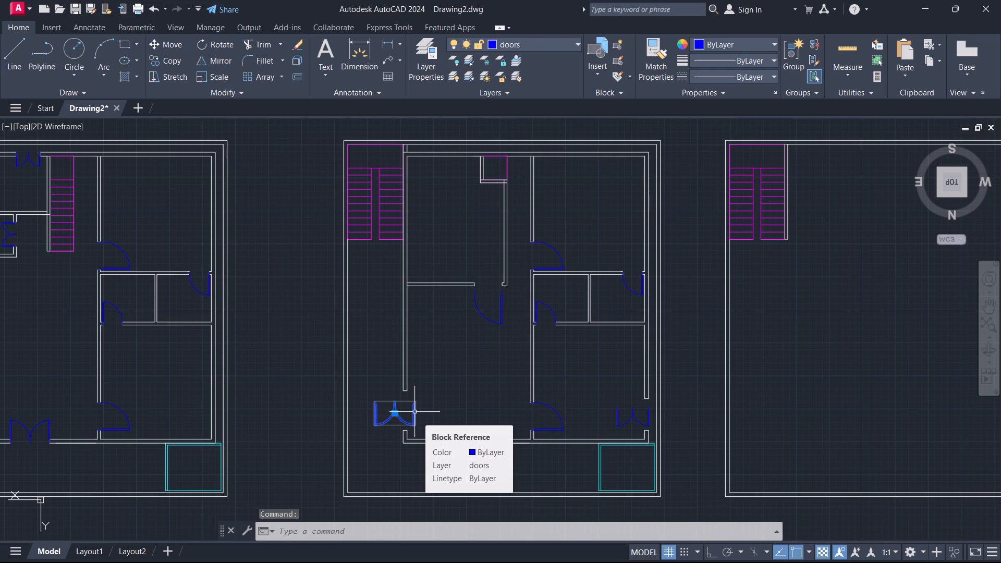
pyautogui.write('ro')
pyautogui.press('Return')
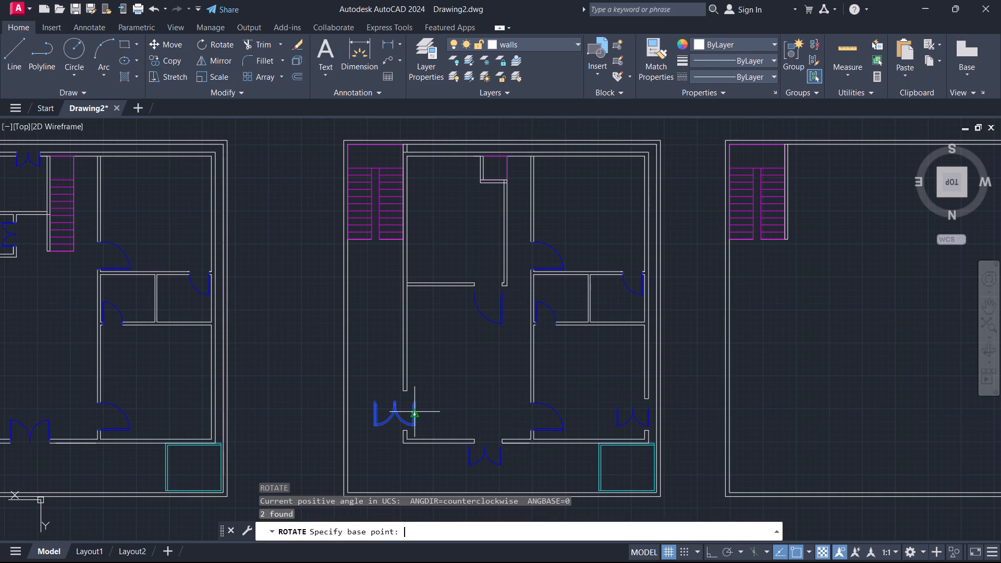
pyautogui.scroll(3, 413, 401)
pyautogui.click(417, 407)
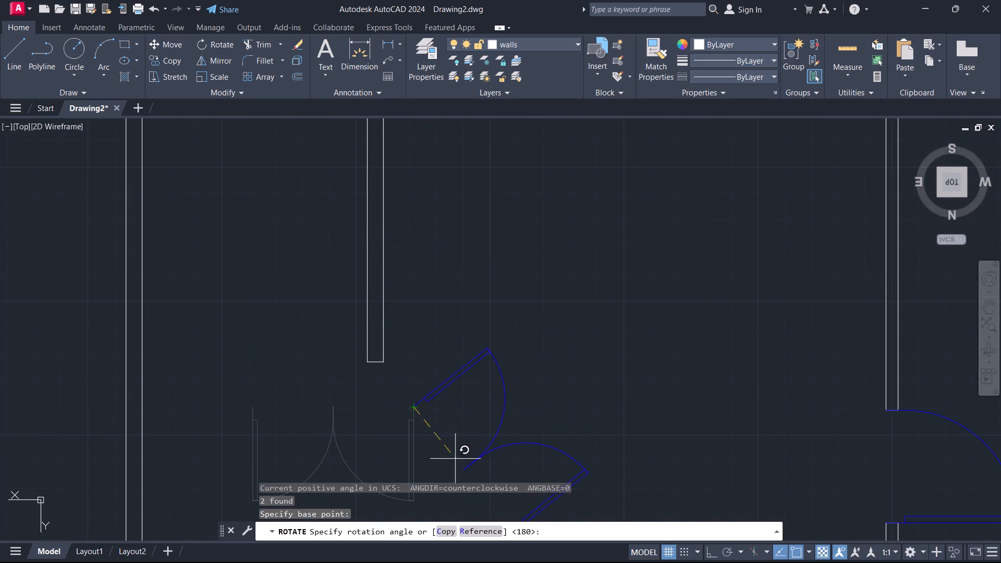
pyautogui.scroll(-1, 427, 435)
pyautogui.moveTo(429, 442); pyautogui.dragTo(435, 282, button='middle')
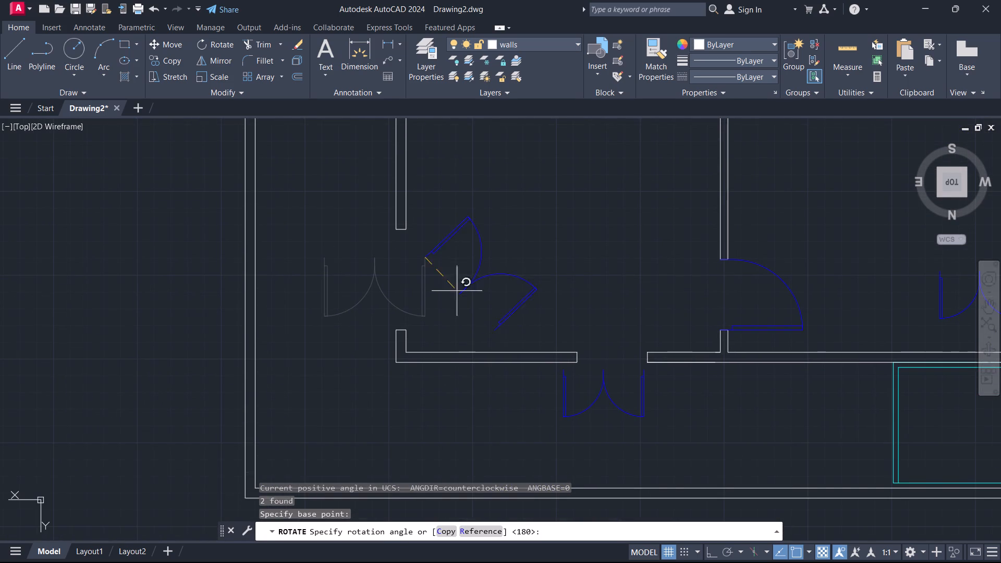
pyautogui.press('F8')
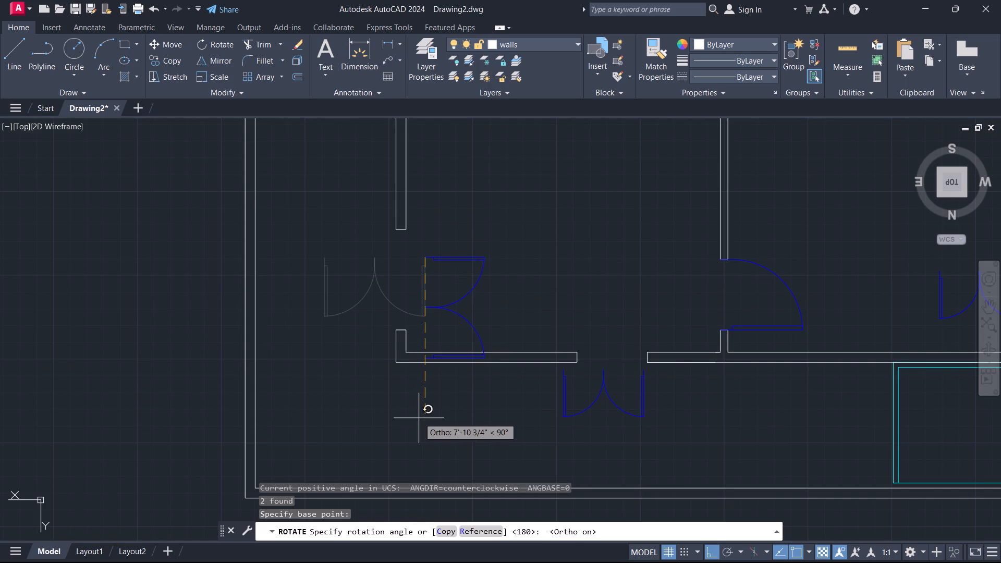
pyautogui.click(419, 421)
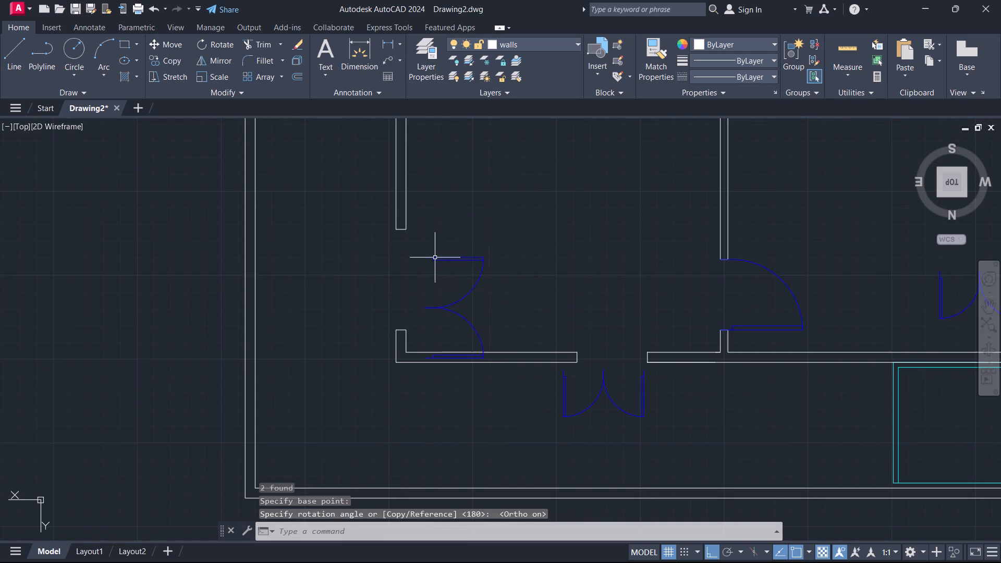
# Move the rotated double door by its upper-left end onto the outer corner of the upper jamb in the left-wall opening.
pyautogui.click(435, 258)
pyautogui.press('m')
pyautogui.press('Return')
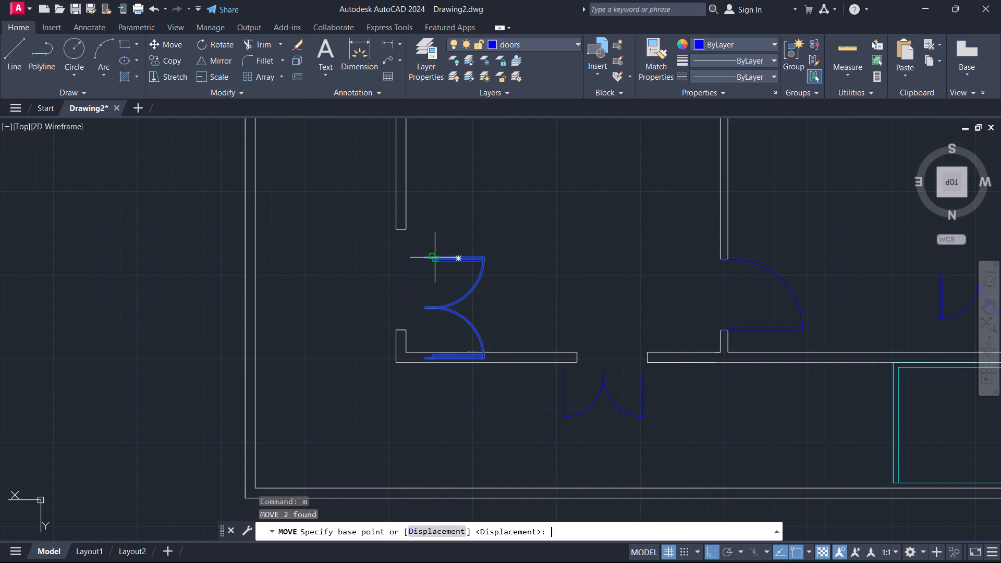
pyautogui.scroll(4, 420, 253)
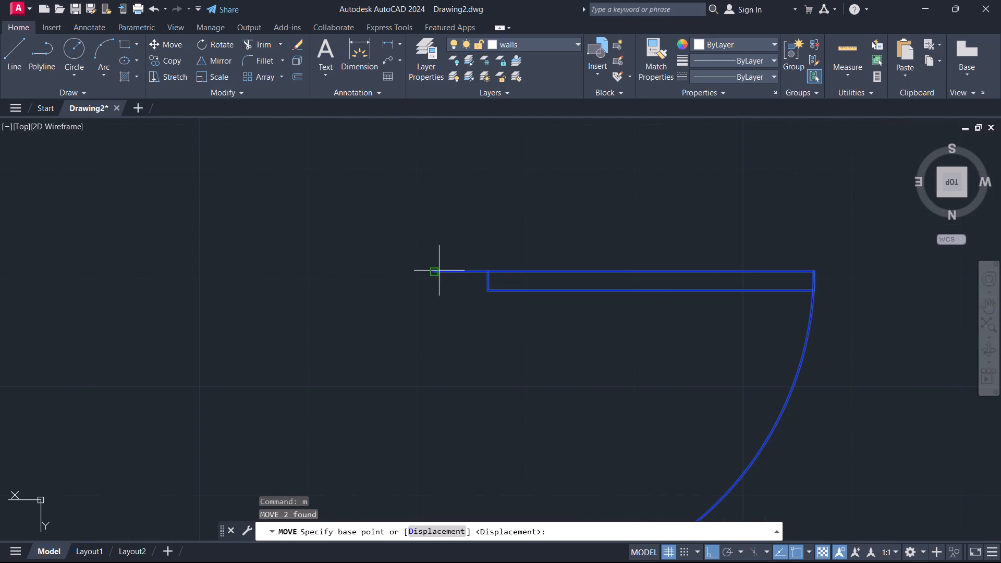
pyautogui.click(437, 269)
pyautogui.scroll(-2, 445, 226)
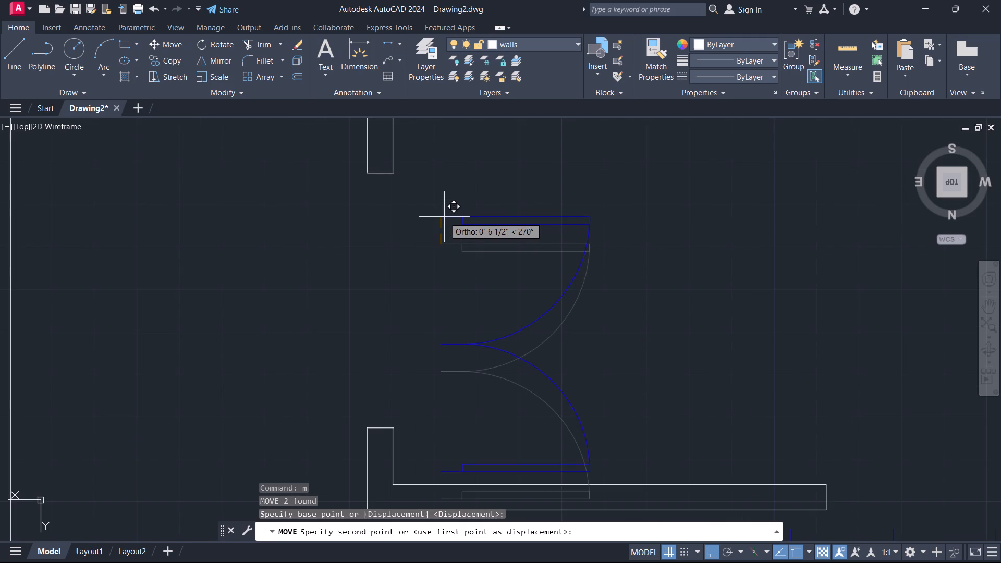
pyautogui.scroll(-1, 444, 217)
pyautogui.moveTo(451, 214); pyautogui.dragTo(545, 315, button='middle')
pyautogui.scroll(3, 491, 297)
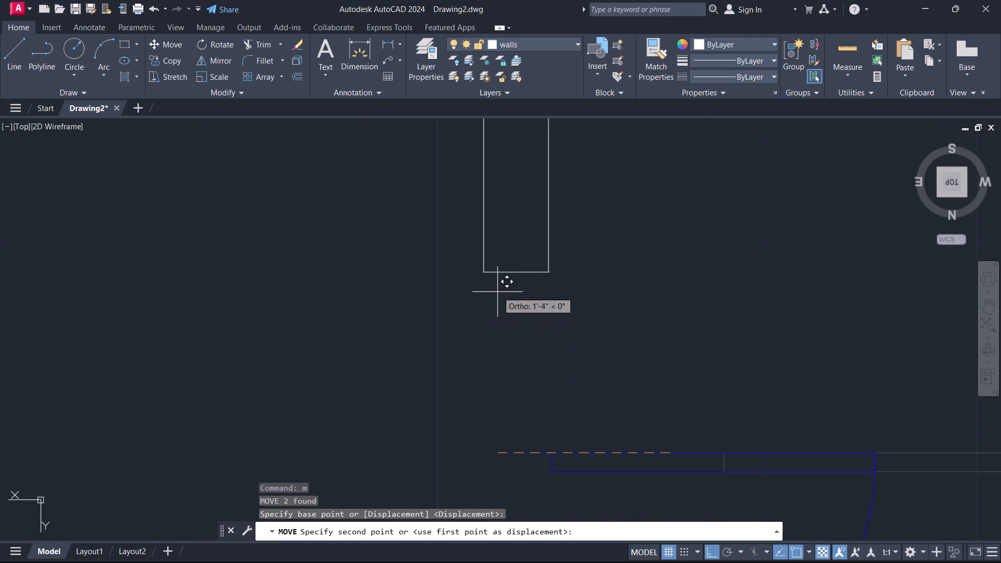
pyautogui.press('F8')
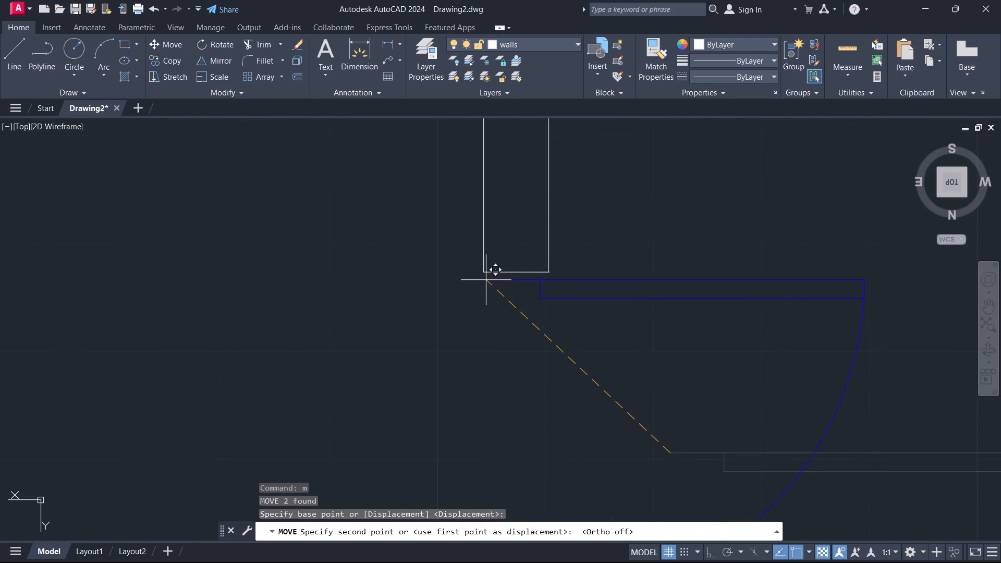
pyautogui.click(481, 274)
# Mirror the double door below the bottom-wall opening about a roughly horizontal line just inside the room, keeping the source.
pyautogui.scroll(-2, 580, 277)
pyautogui.scroll(-2, 659, 333)
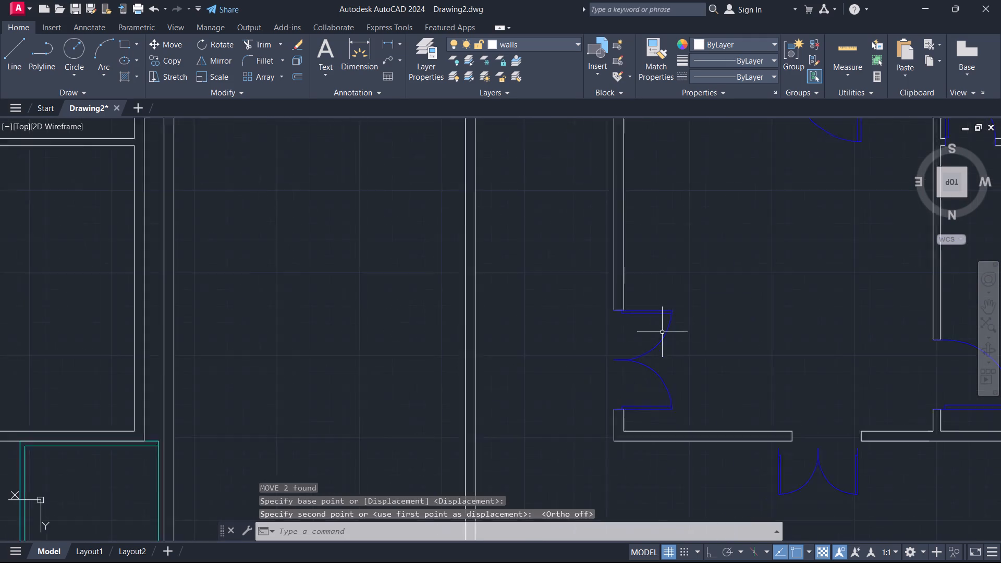
pyautogui.scroll(-1, 663, 332)
pyautogui.moveTo(744, 358); pyautogui.dragTo(553, 307, button='middle')
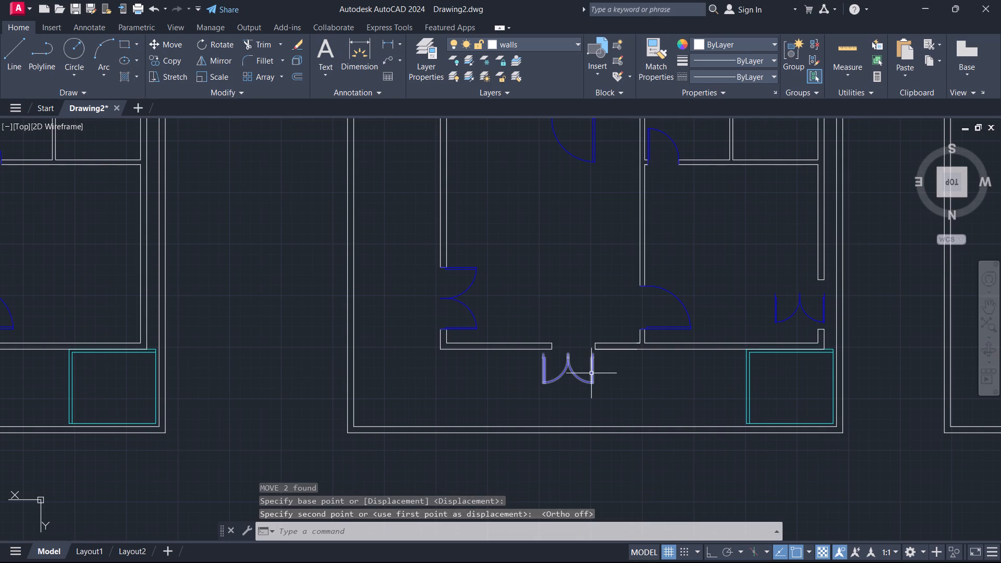
pyautogui.click(591, 373)
pyautogui.write('mi')
pyautogui.press('Return')
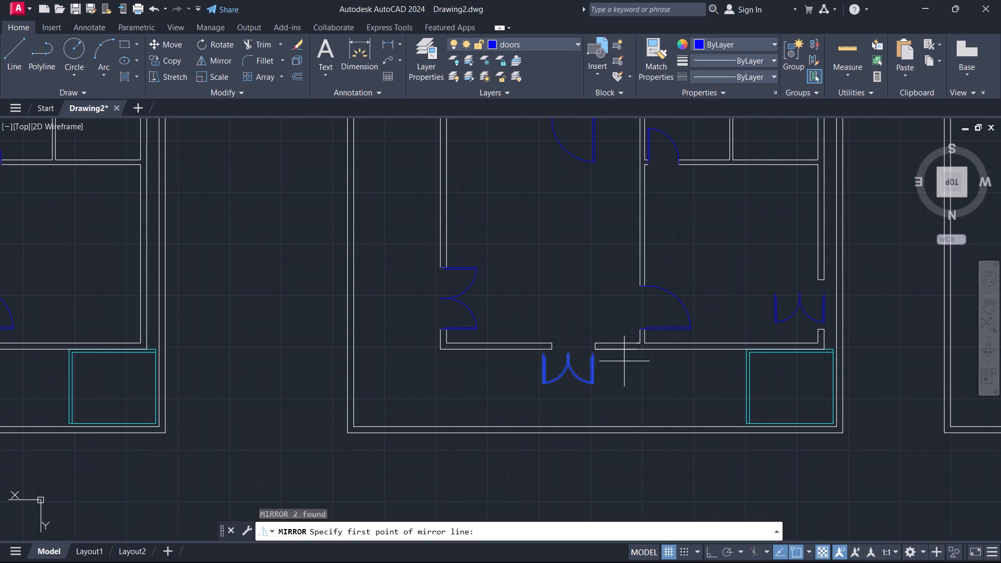
pyautogui.click(592, 328)
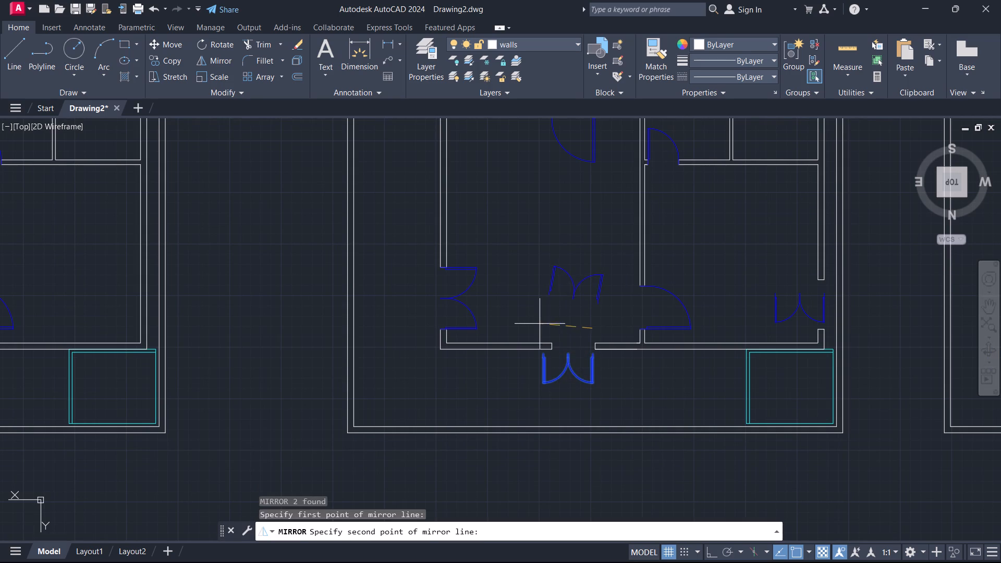
pyautogui.click(532, 328)
pyautogui.press('Return')
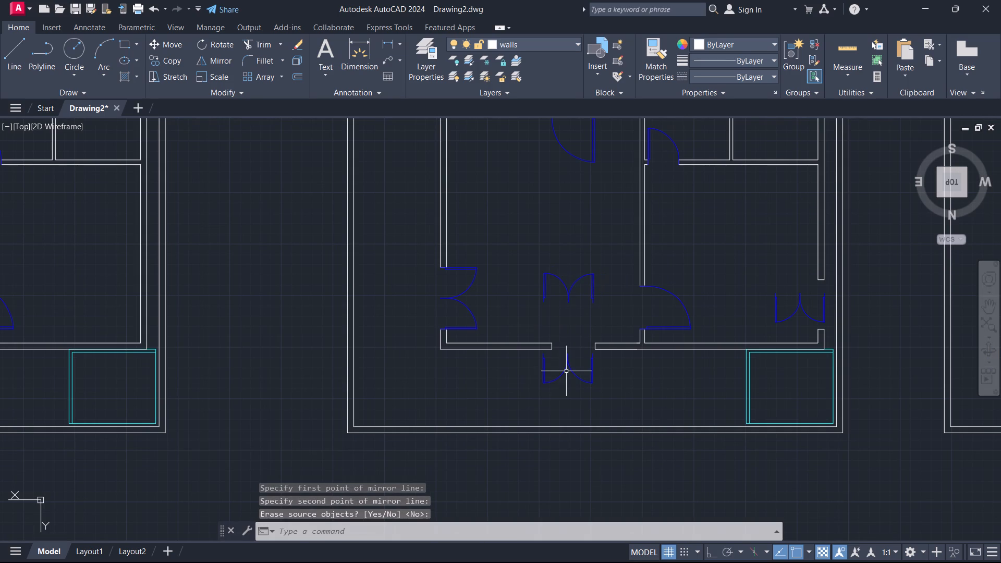
# Erase the original double door below the bottom-wall opening.
pyautogui.click(568, 373)
pyautogui.click(550, 380)
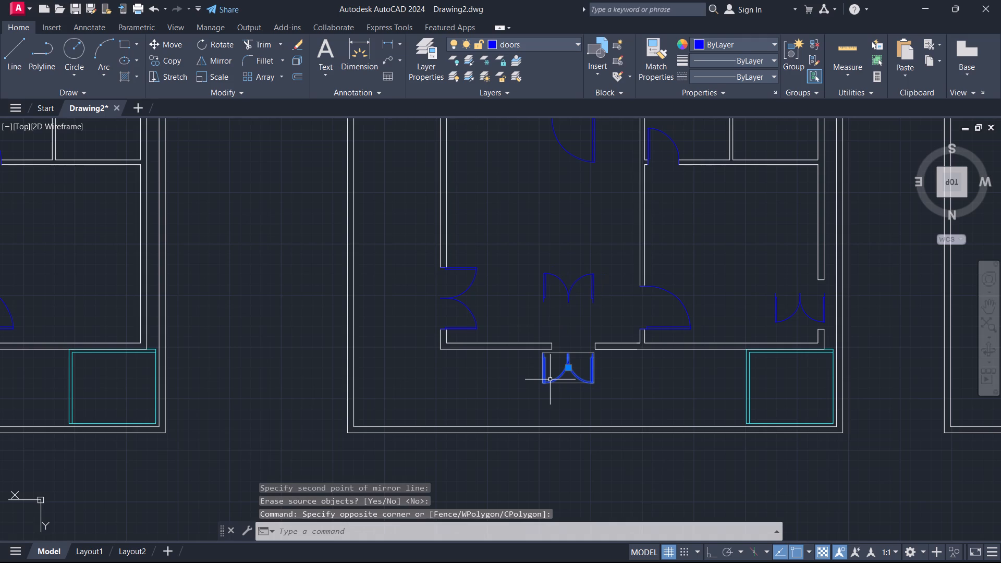
pyautogui.press('e')
pyautogui.press('Return')
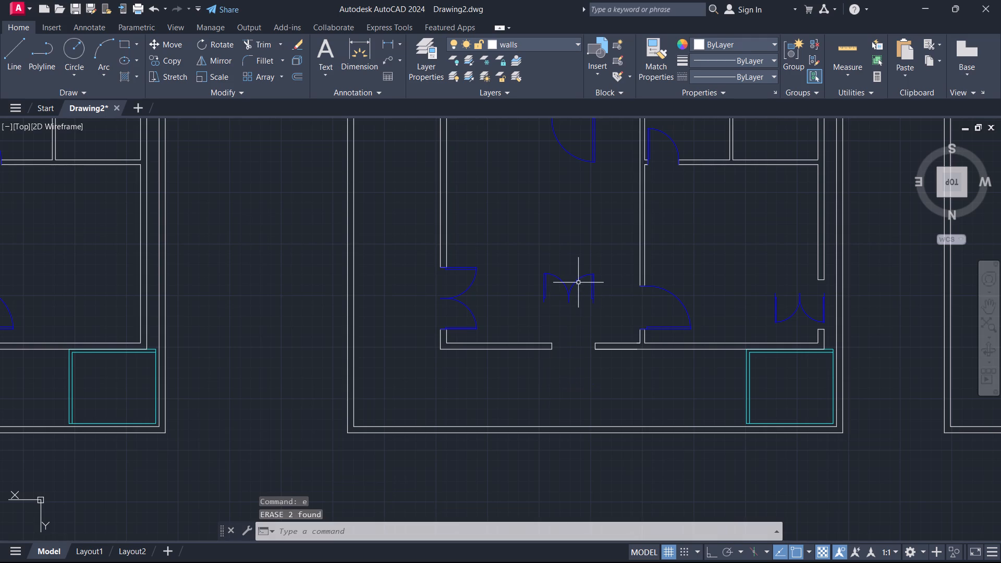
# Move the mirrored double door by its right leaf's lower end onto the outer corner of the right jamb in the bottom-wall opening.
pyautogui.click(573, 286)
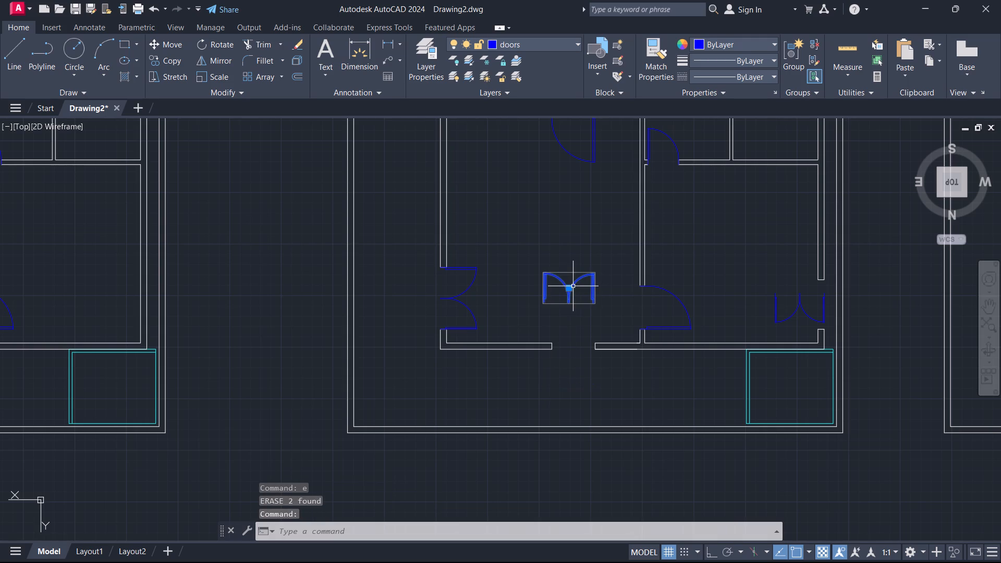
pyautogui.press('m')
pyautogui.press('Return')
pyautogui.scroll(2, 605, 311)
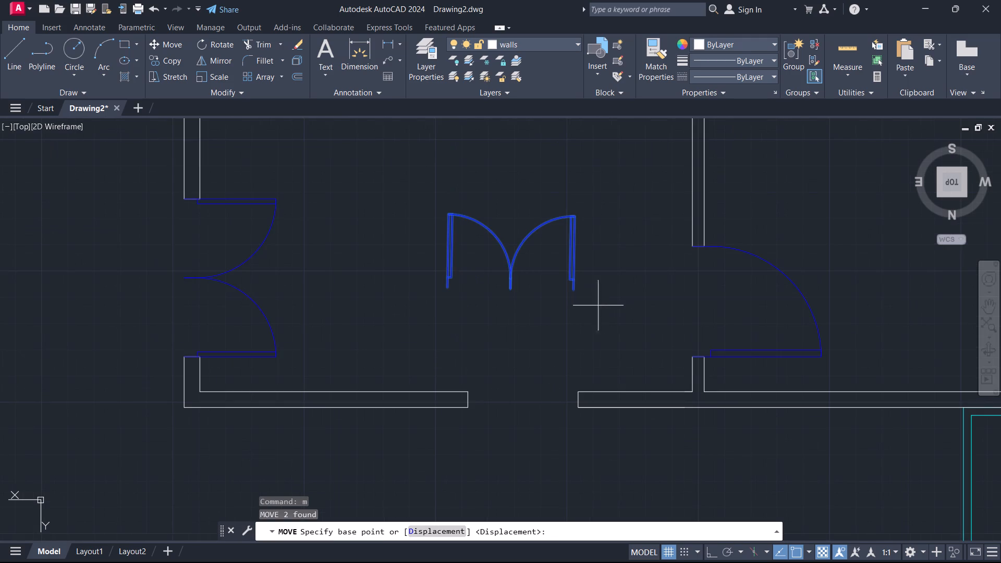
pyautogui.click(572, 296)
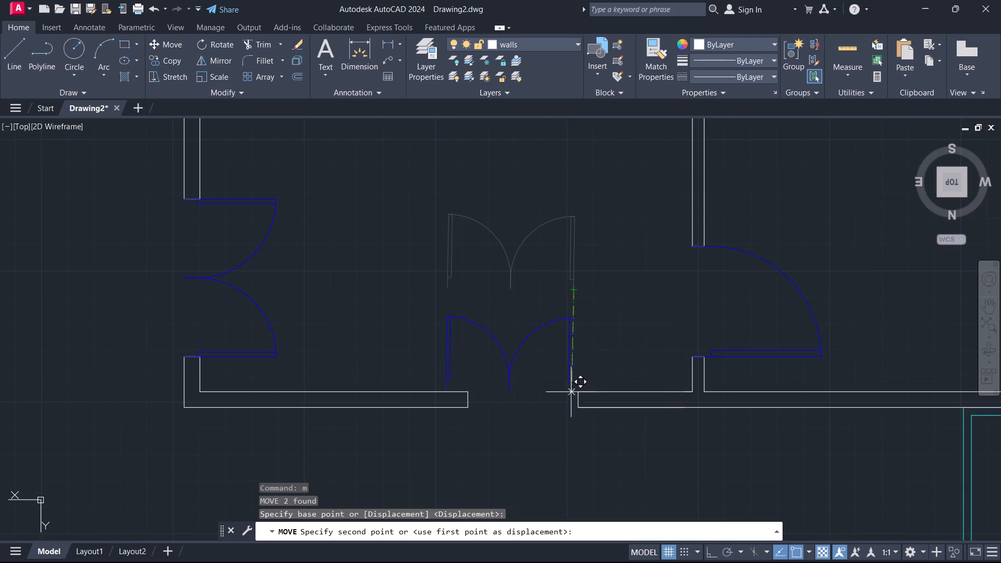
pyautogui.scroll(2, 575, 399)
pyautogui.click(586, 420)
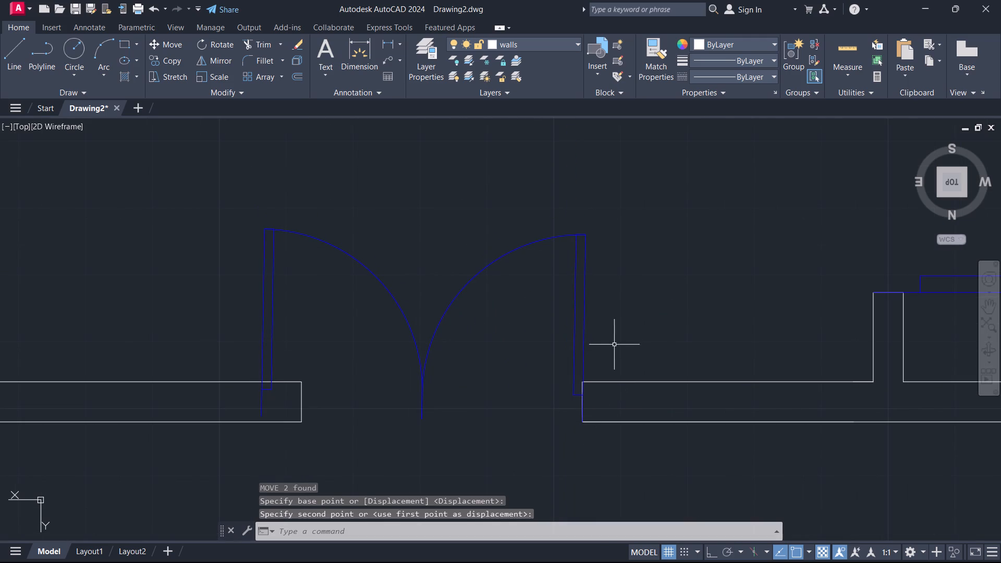
# Erase the double door placed at the bottom-wall opening.
pyautogui.scroll(-2, 641, 264)
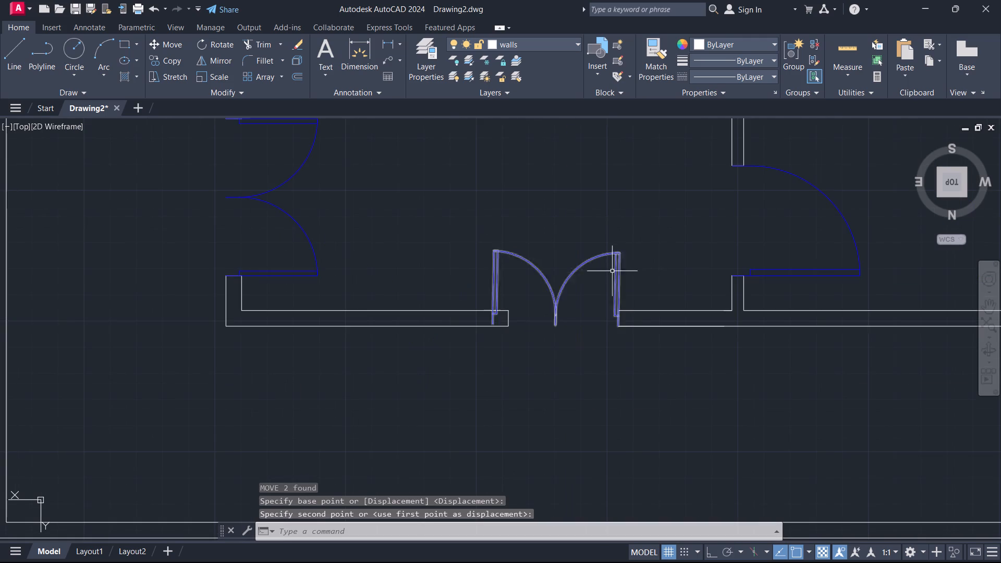
pyautogui.click(621, 257)
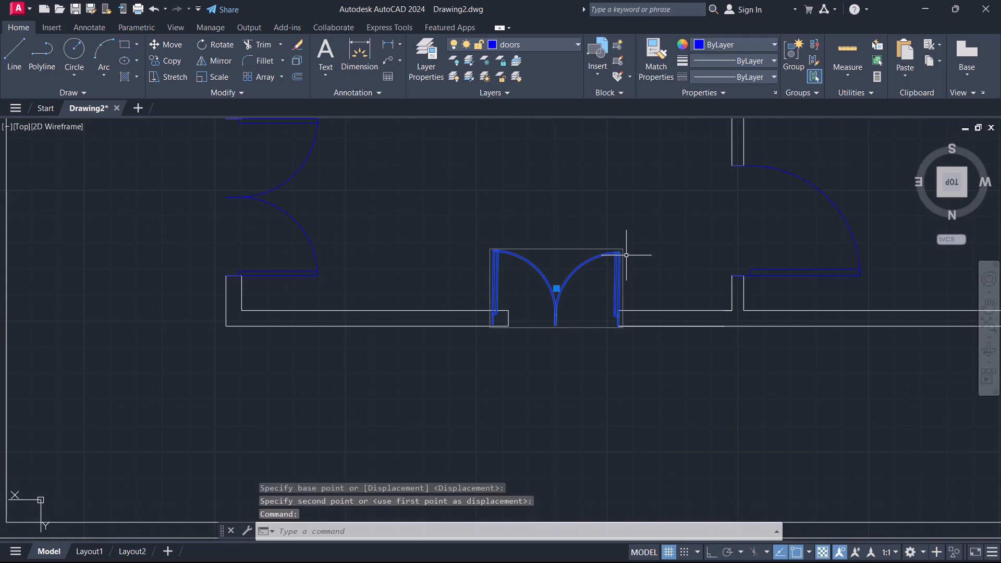
pyautogui.press('e')
pyautogui.press('Return')
# Mirror the single door below the interior horizontal wall's opening about a vertical line on its left using Ortho, keeping the source.
pyautogui.scroll(-2, 626, 255)
pyautogui.moveTo(599, 312); pyautogui.dragTo(591, 347, button='middle')
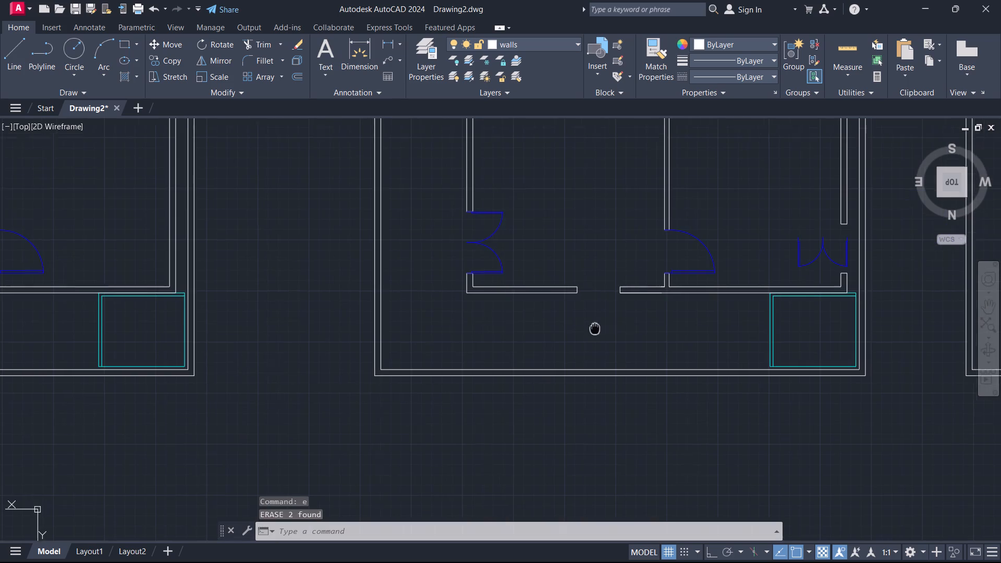
pyautogui.moveTo(591, 347); pyautogui.dragTo(593, 402, button='middle')
pyautogui.middleClick(593, 403)
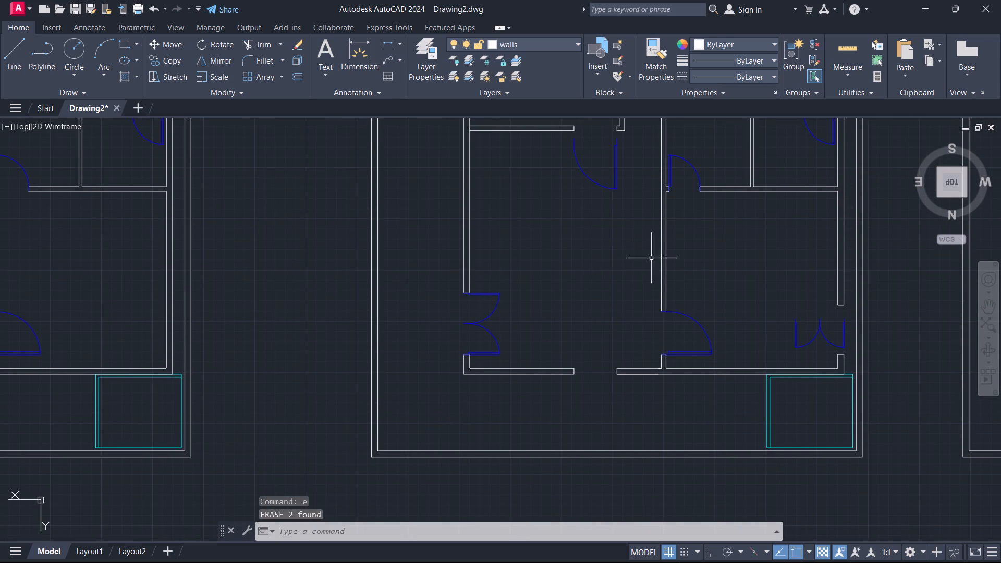
pyautogui.moveTo(606, 314); pyautogui.dragTo(649, 398, button='middle')
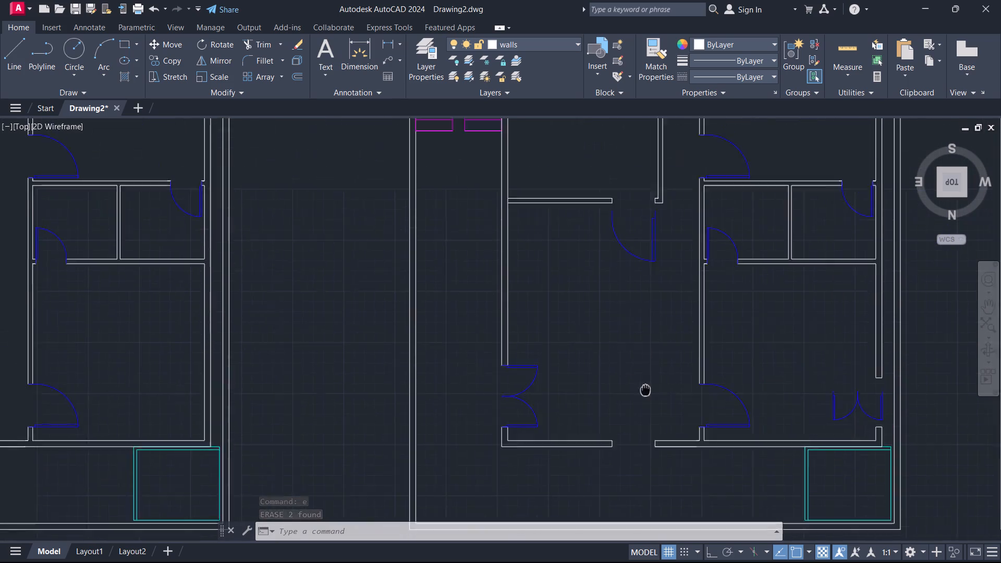
pyautogui.moveTo(649, 398); pyautogui.dragTo(676, 494, button='middle')
pyautogui.click(689, 354)
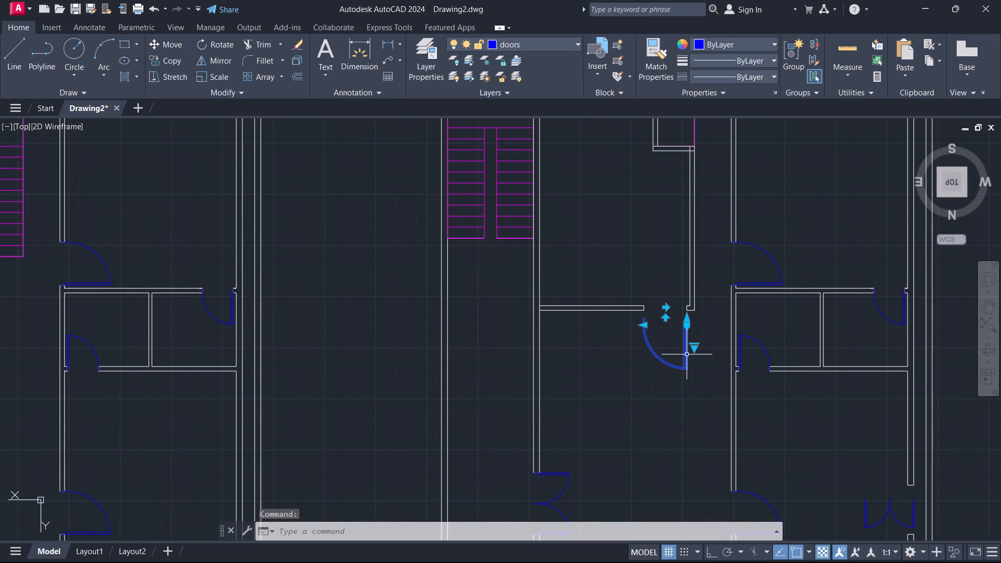
pyautogui.write('mi')
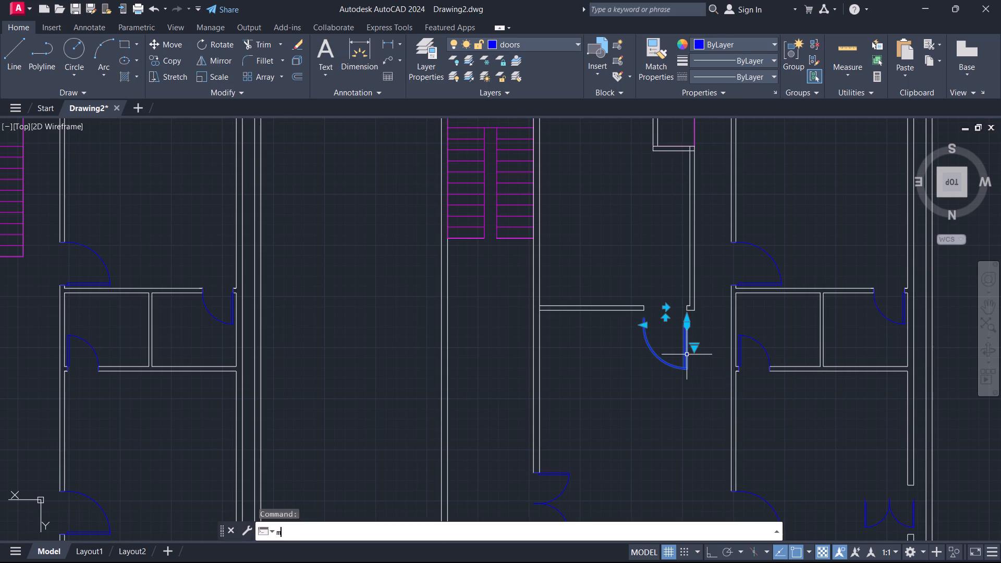
pyautogui.press('Return')
pyautogui.click(639, 393)
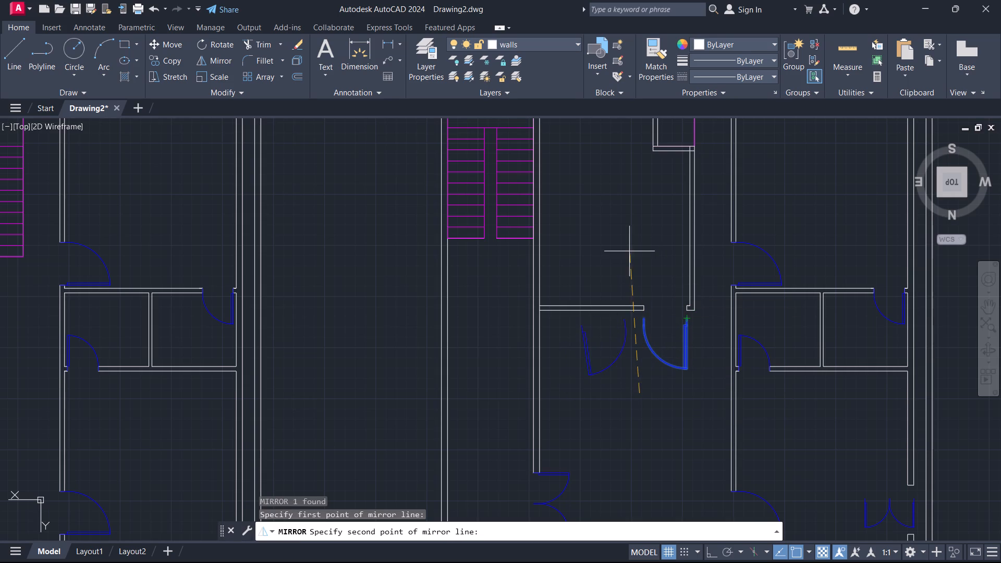
pyautogui.press('F8')
pyautogui.click(633, 232)
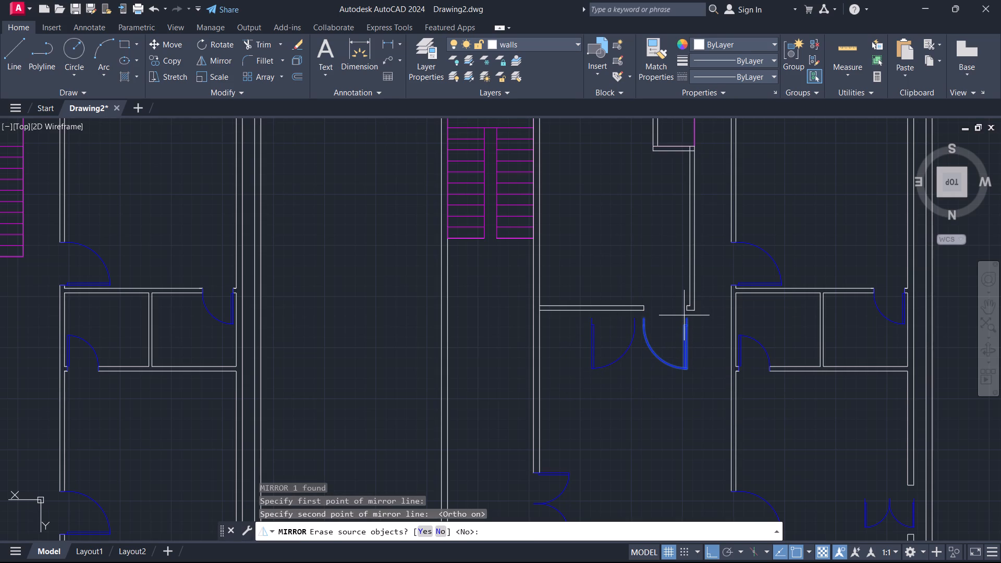
pyautogui.press('Return')
# Erase the original single door below the interior wall opening.
pyautogui.click(688, 354)
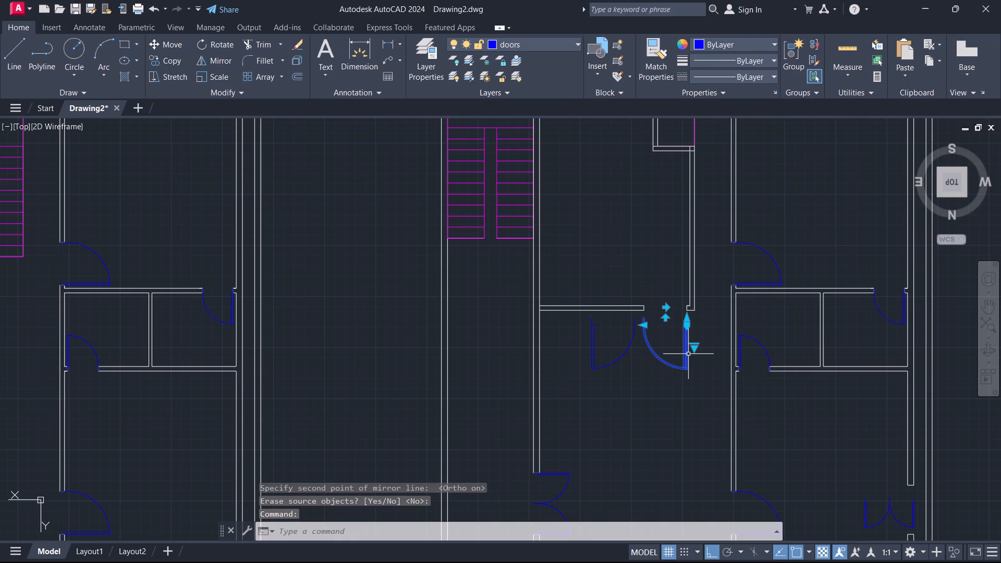
pyautogui.press('e')
pyautogui.press('Return')
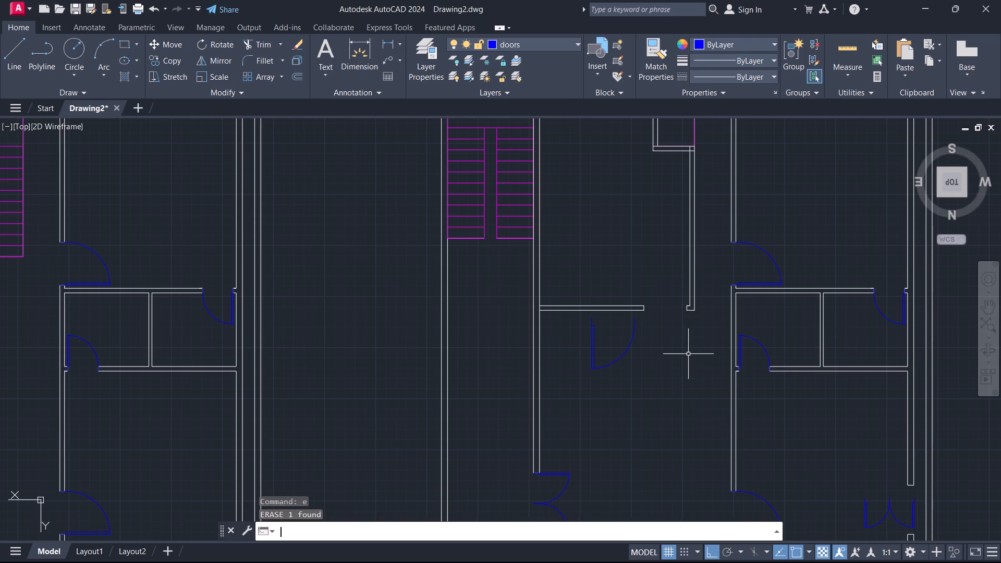
# Mirror the remaining single door about a horizontal line below it, towards the bottom-wall opening, keeping the source.
pyautogui.click(606, 364)
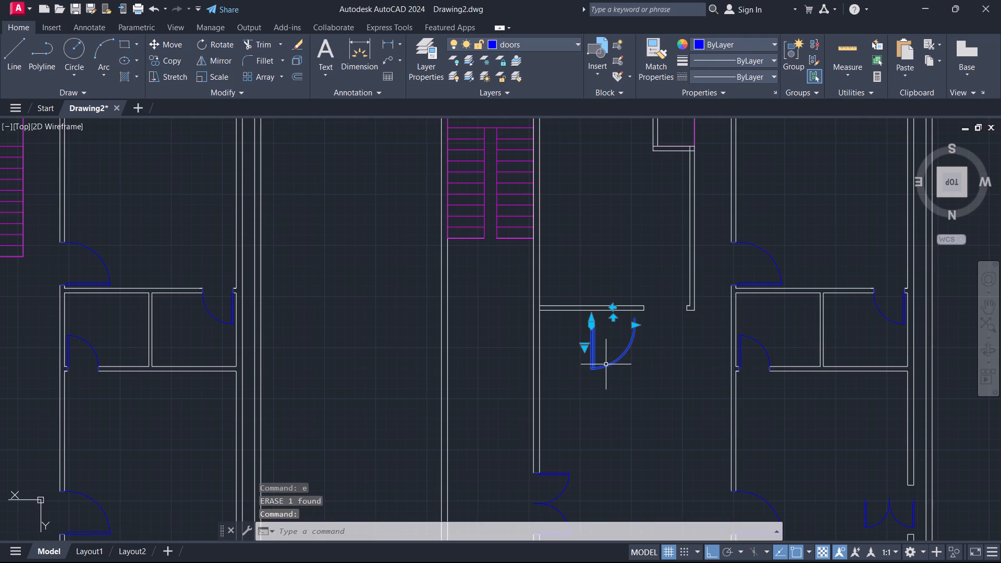
pyautogui.write('mi')
pyautogui.press('Return')
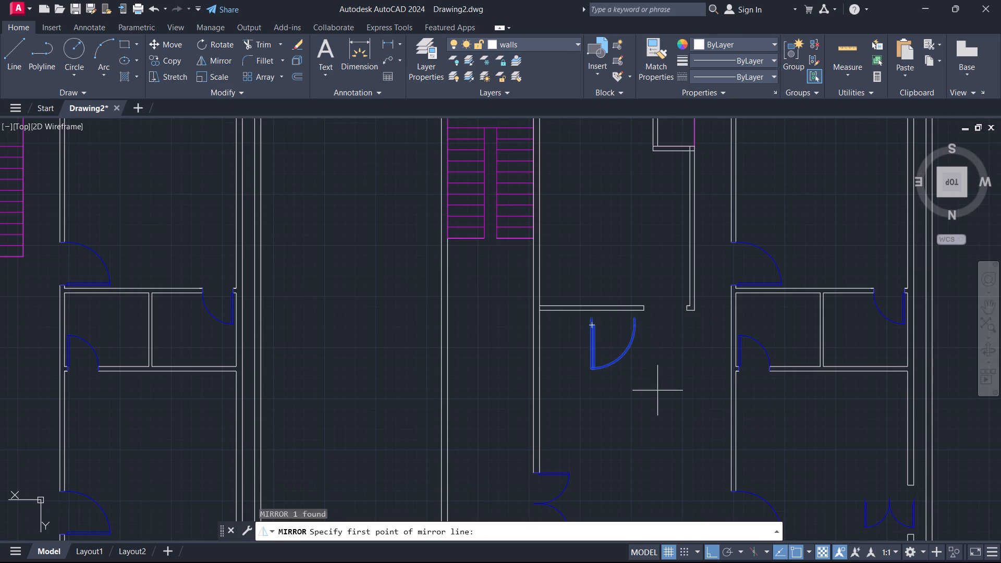
pyautogui.click(637, 420)
pyautogui.click(550, 415)
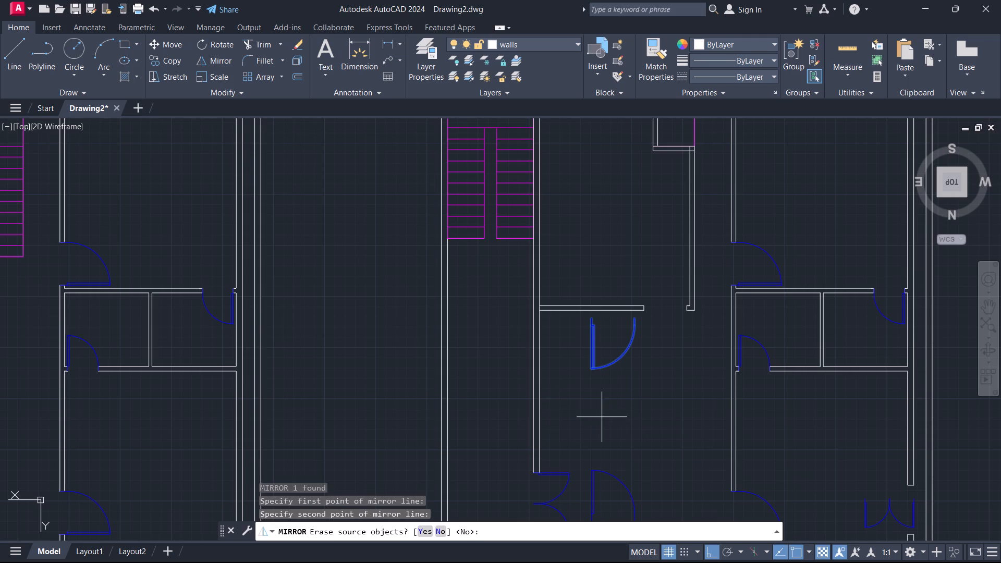
pyautogui.press('Return')
# Erase the upper source door just below the interior horizontal wall.
pyautogui.click(612, 366)
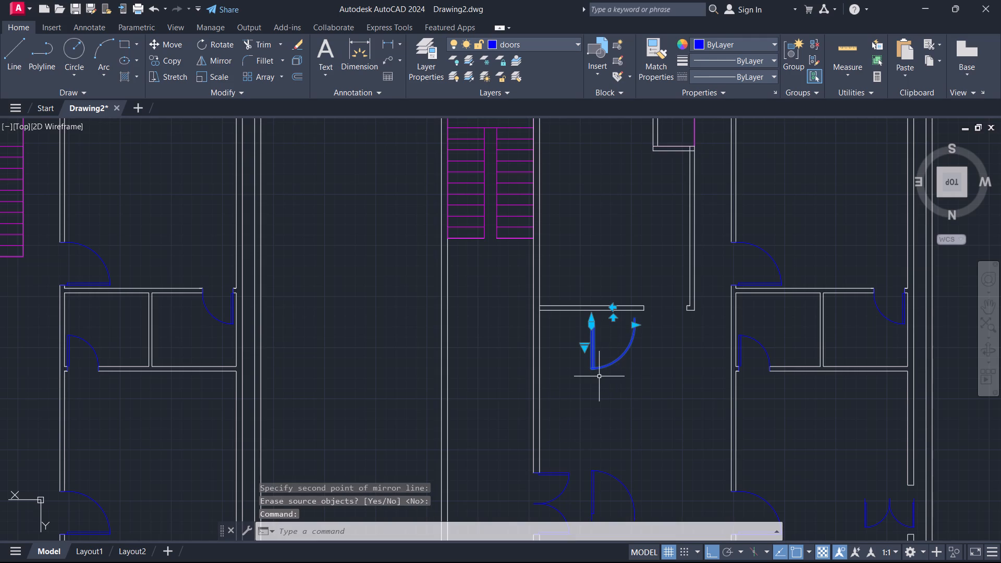
pyautogui.press('e')
pyautogui.press('Return')
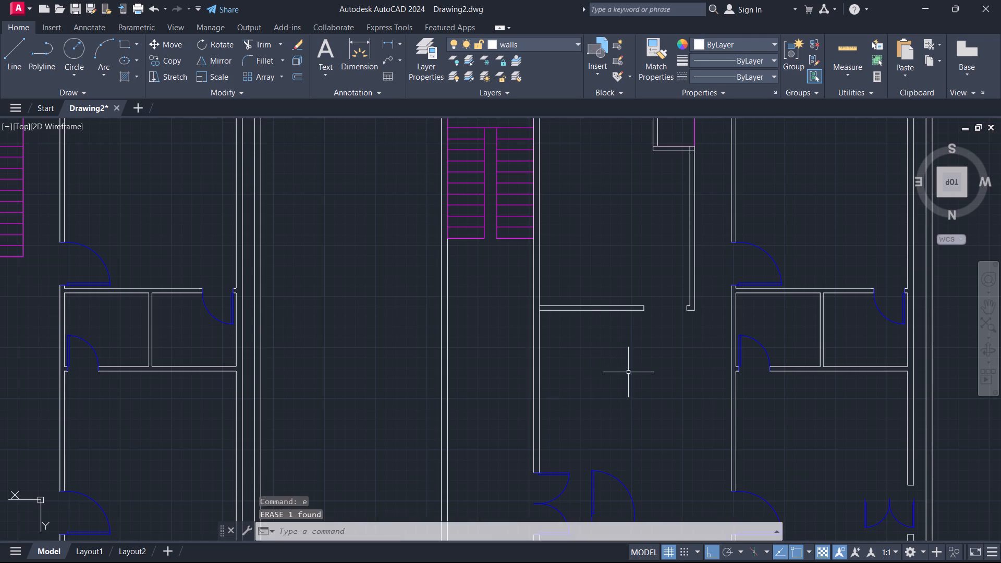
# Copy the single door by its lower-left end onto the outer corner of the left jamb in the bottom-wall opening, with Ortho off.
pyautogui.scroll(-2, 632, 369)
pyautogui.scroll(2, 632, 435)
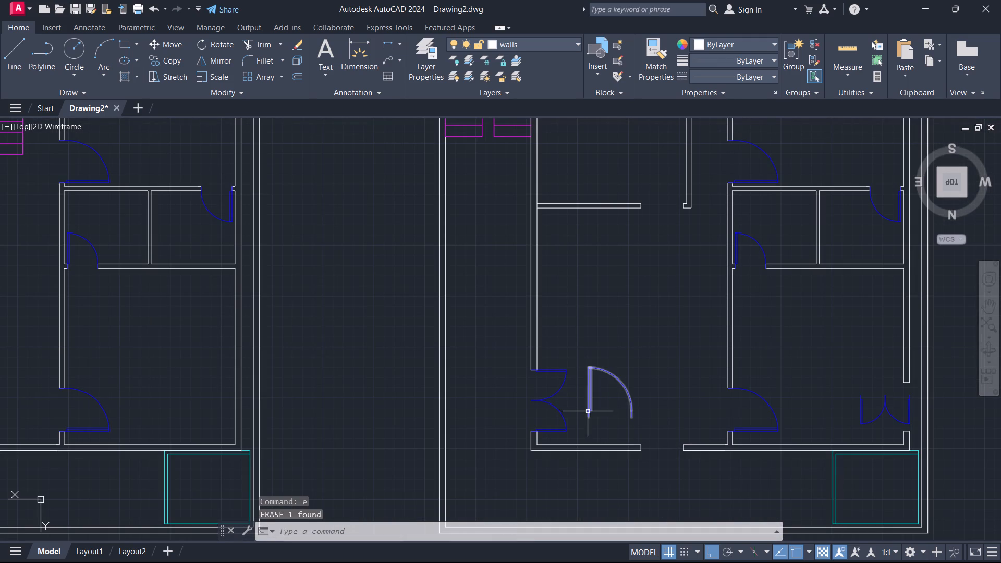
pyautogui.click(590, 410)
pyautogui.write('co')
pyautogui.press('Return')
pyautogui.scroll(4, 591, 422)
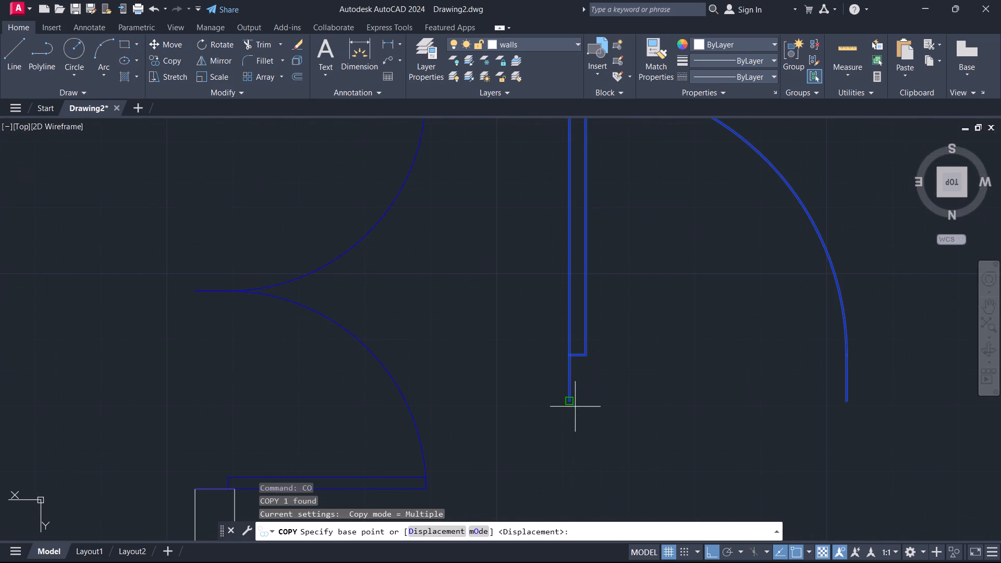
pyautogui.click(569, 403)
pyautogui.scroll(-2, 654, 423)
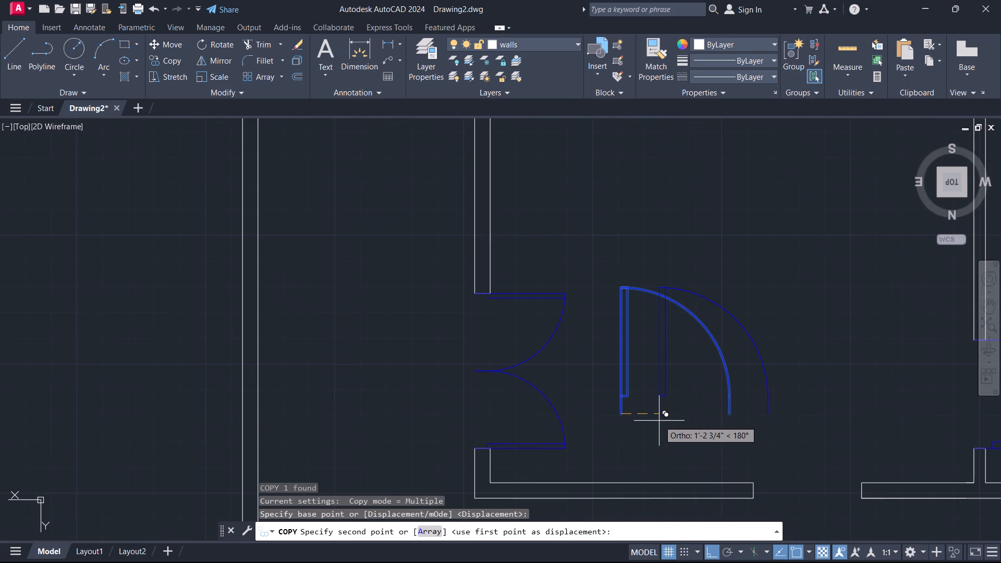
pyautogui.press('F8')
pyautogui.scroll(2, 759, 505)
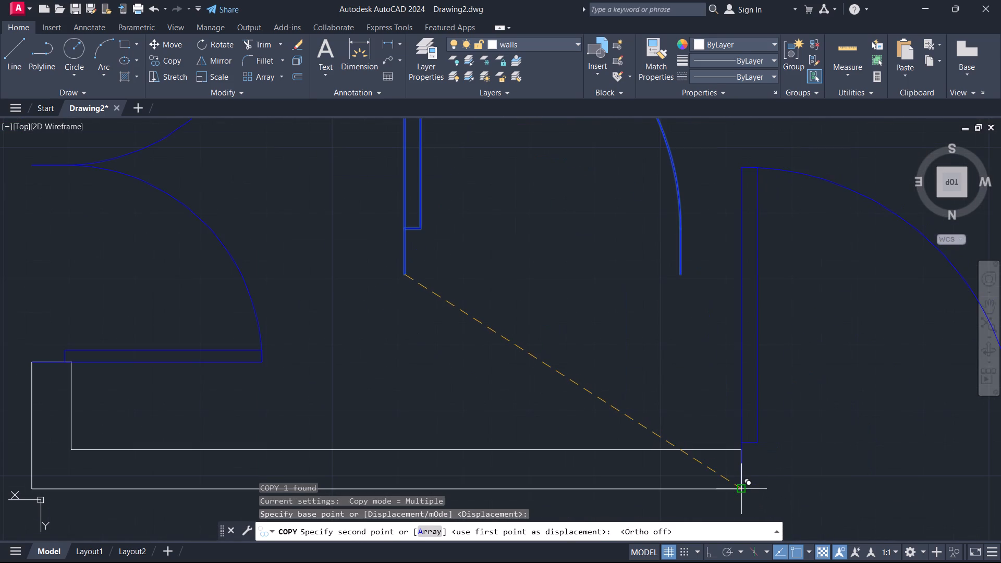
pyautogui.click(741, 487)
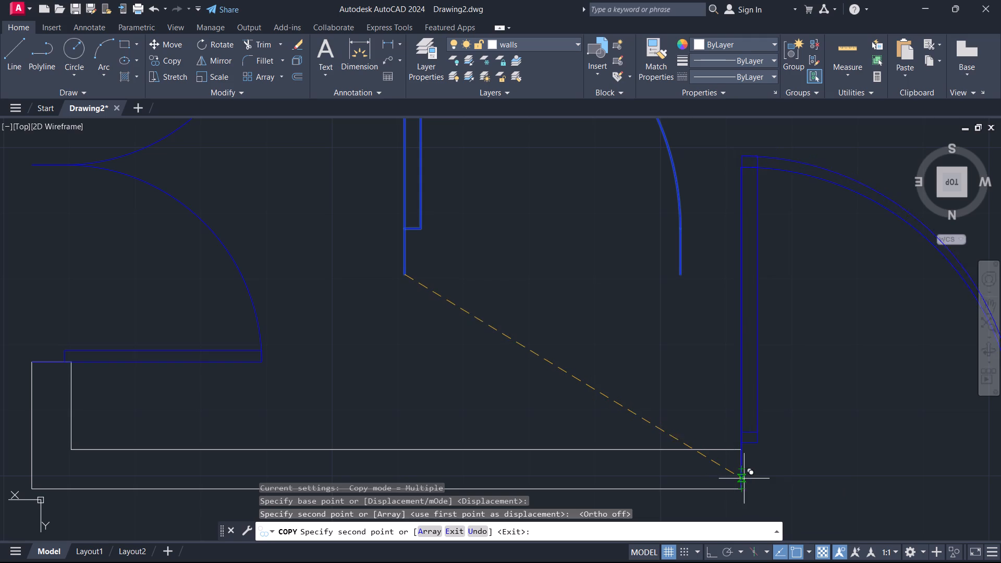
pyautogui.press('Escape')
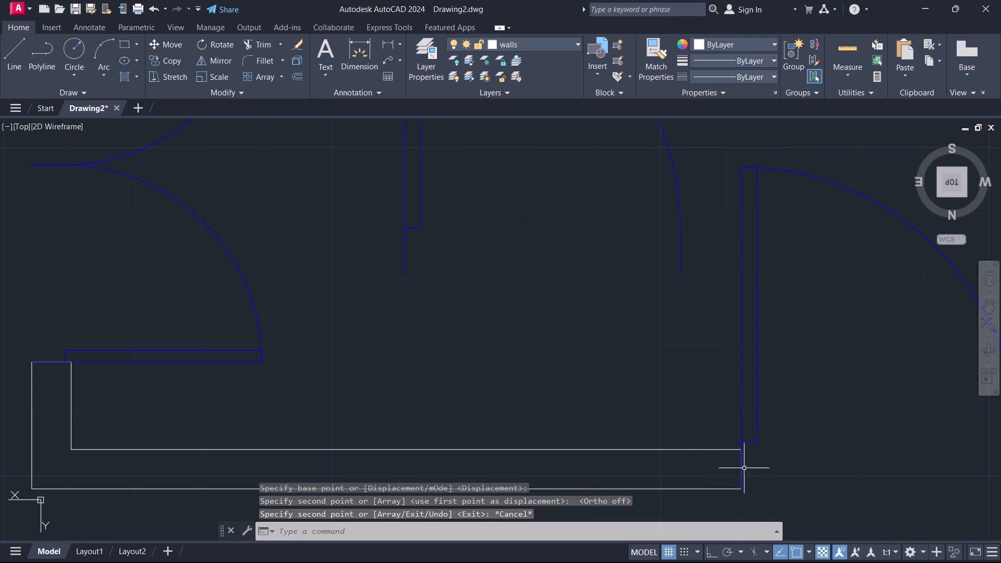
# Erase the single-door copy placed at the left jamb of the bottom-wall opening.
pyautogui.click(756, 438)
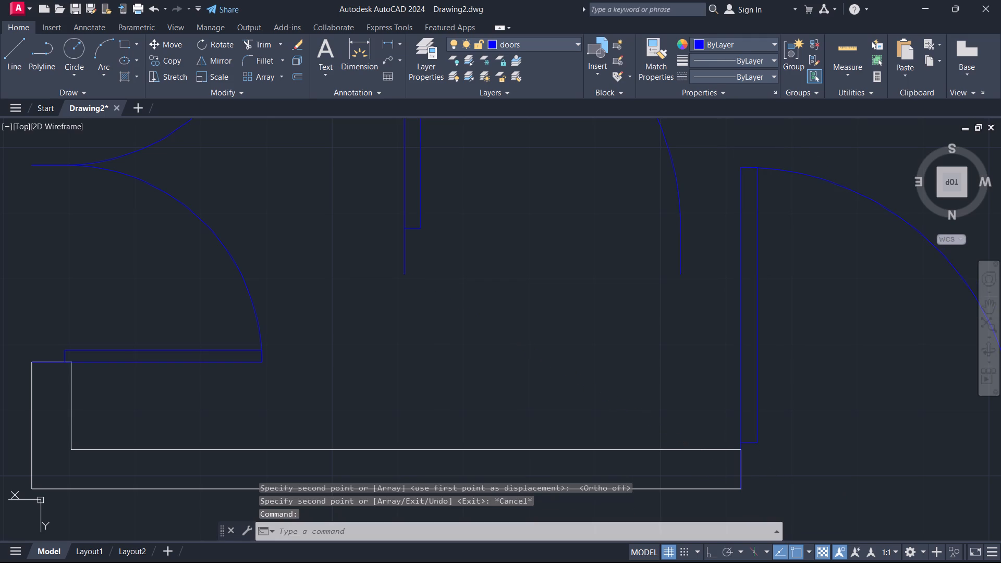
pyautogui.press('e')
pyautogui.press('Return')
# Mirror the single door above the bottom wall about a vertical line on its right using Ortho, keeping the source.
pyautogui.scroll(-1, 731, 306)
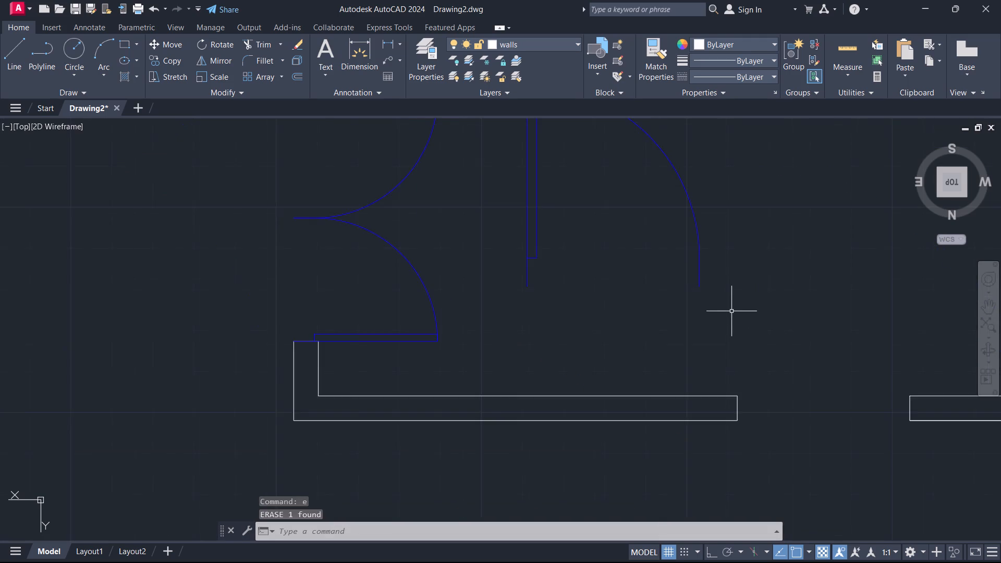
pyautogui.scroll(-1, 737, 308)
pyautogui.moveTo(737, 308); pyautogui.dragTo(666, 386, button='middle')
pyautogui.click(642, 359)
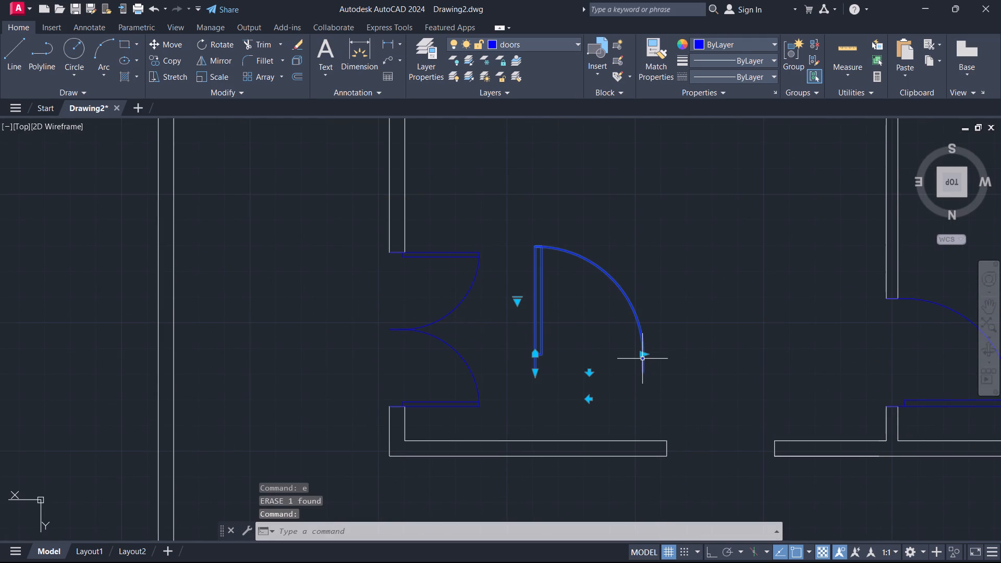
pyautogui.write('mi')
pyautogui.press('Return')
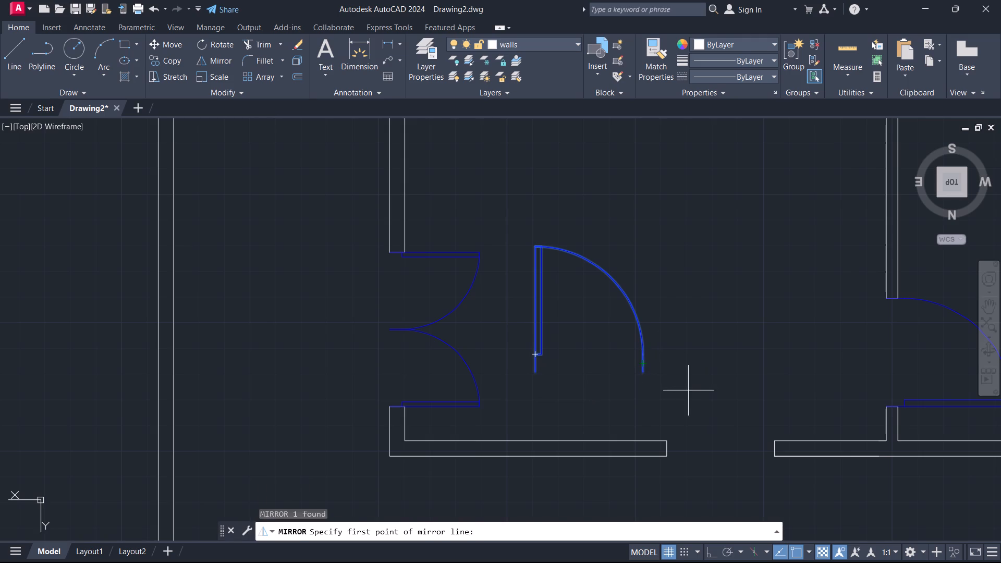
pyautogui.moveTo(685, 391); pyautogui.dragTo(682, 384)
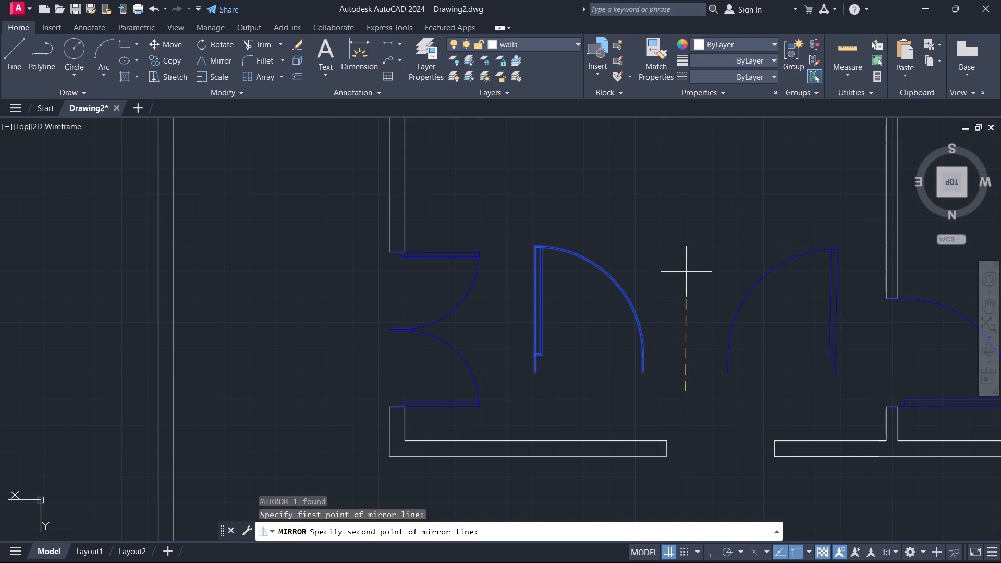
pyautogui.press('F8')
pyautogui.click(675, 234)
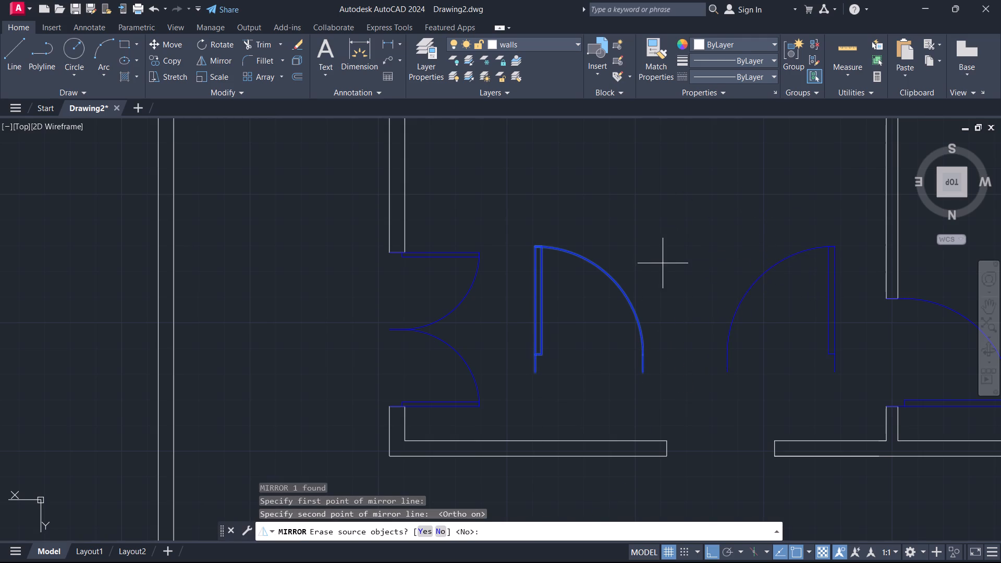
pyautogui.press('Return')
# Erase the left source door, leaving the mirrored single door above the bottom-wall opening.
pyautogui.click(627, 295)
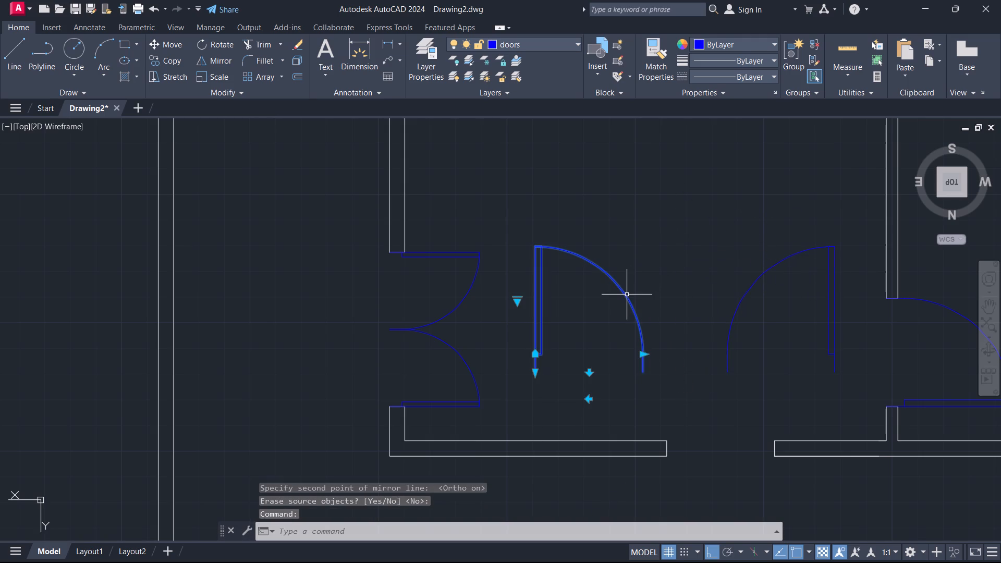
pyautogui.press('e')
pyautogui.press('Return')
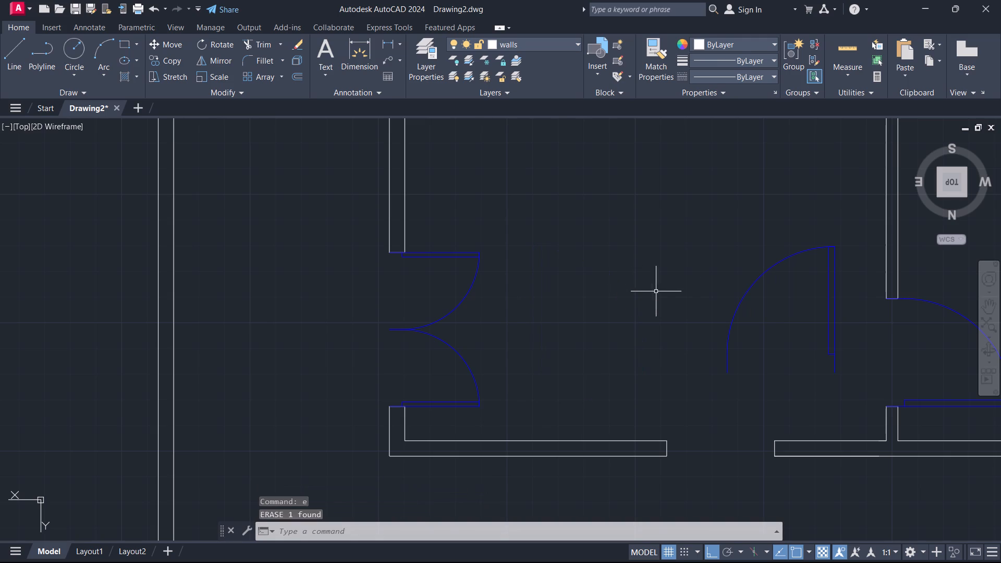
# Copy the mirrored single door by its lower-right end onto the outer corner of the right jamb in the bottom-wall opening, with Ortho off.
pyautogui.click(730, 327)
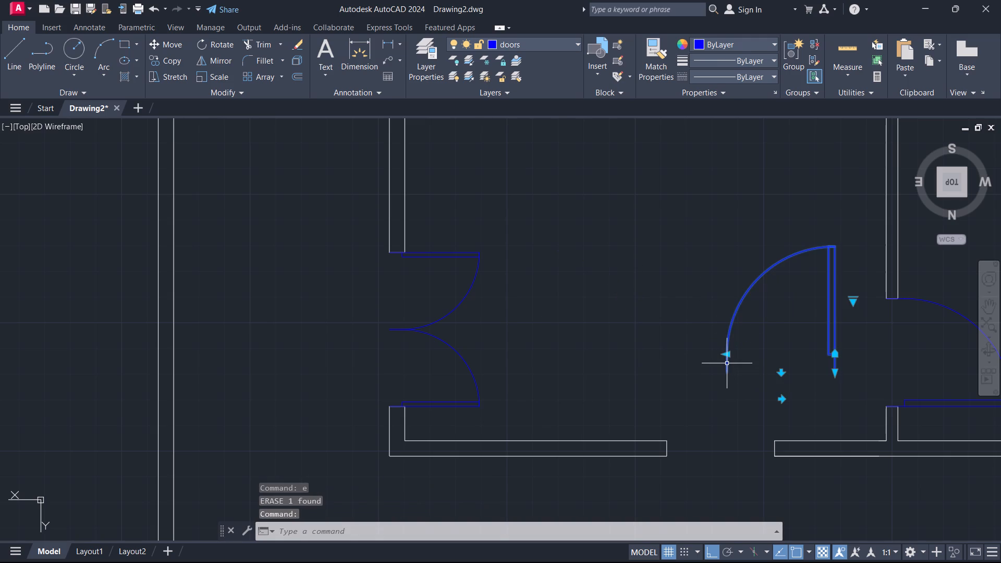
pyautogui.press('c')
pyautogui.press('i')
pyautogui.press('BackSpace')
pyautogui.press('p')
pyautogui.press('BackSpace')
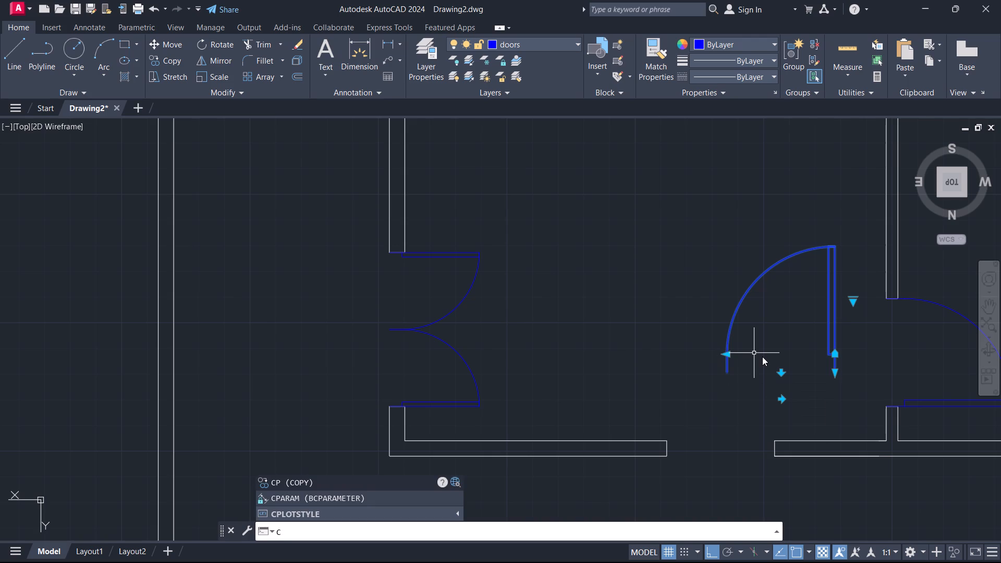
pyautogui.press('o')
pyautogui.press('Return')
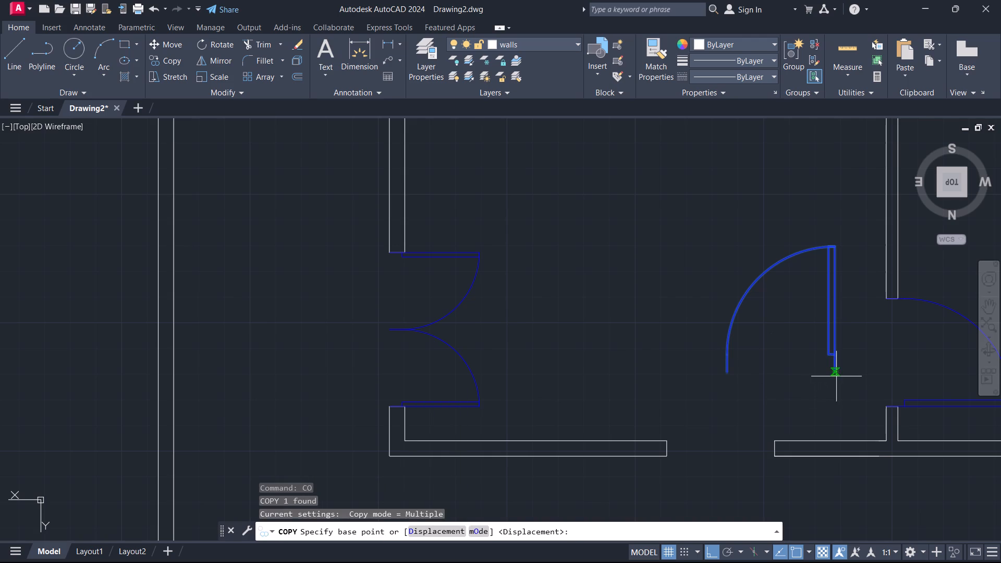
pyautogui.click(836, 376)
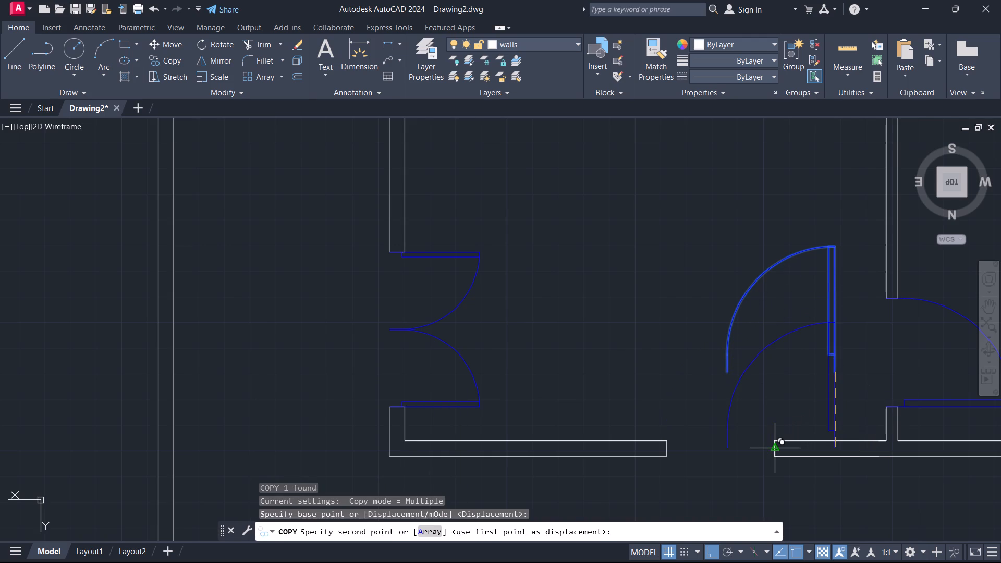
pyautogui.press('F8')
pyautogui.scroll(2, 770, 455)
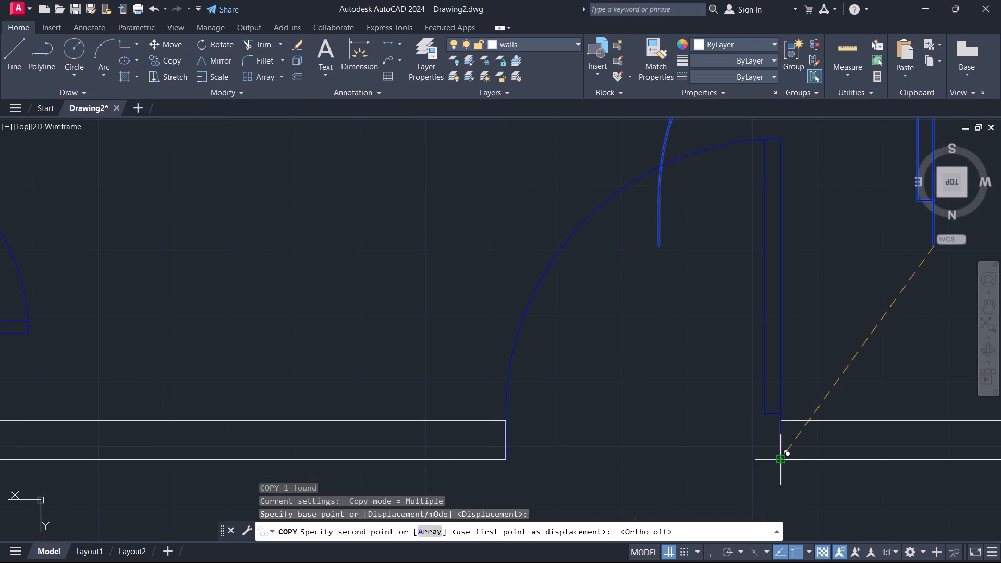
pyautogui.click(781, 461)
# Place another copy of the single door at the right jamb's lower corner in the interior horizontal-wall opening below the stairs.
pyautogui.scroll(-3, 758, 410)
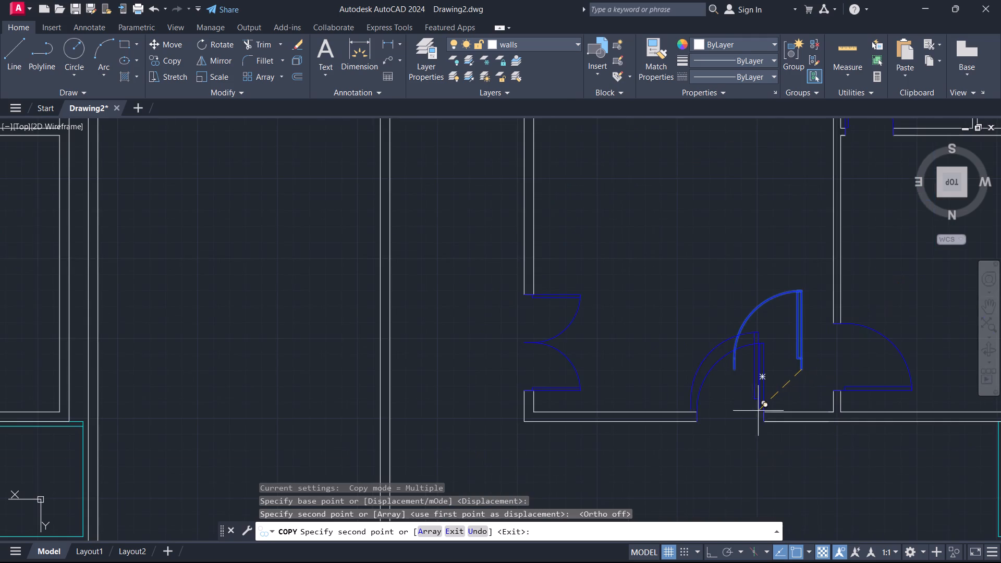
pyautogui.moveTo(756, 406); pyautogui.dragTo(715, 519, button='middle')
pyautogui.moveTo(702, 207); pyautogui.dragTo(698, 221, button='middle')
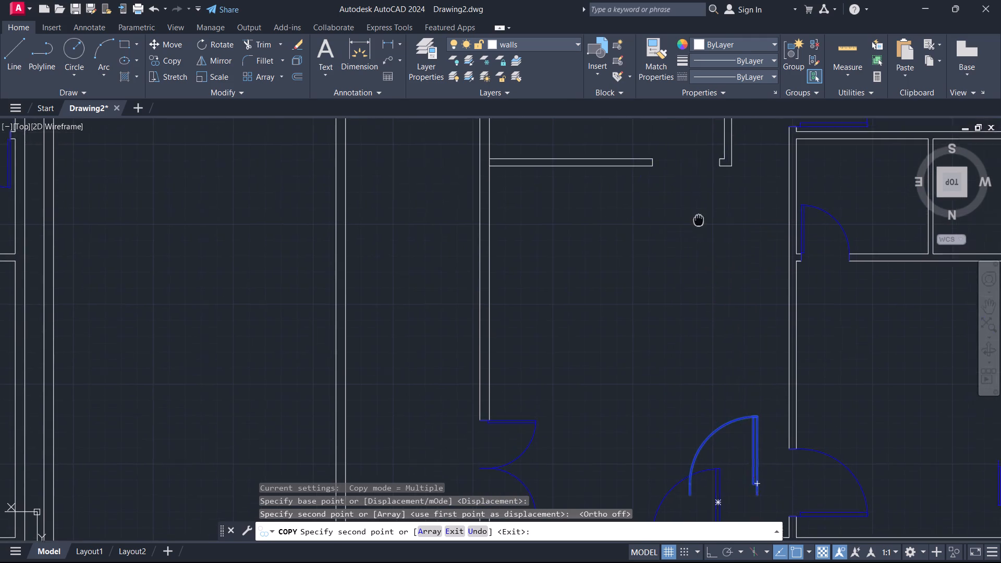
pyautogui.moveTo(698, 221); pyautogui.dragTo(665, 362, button='middle')
pyautogui.scroll(3, 670, 289)
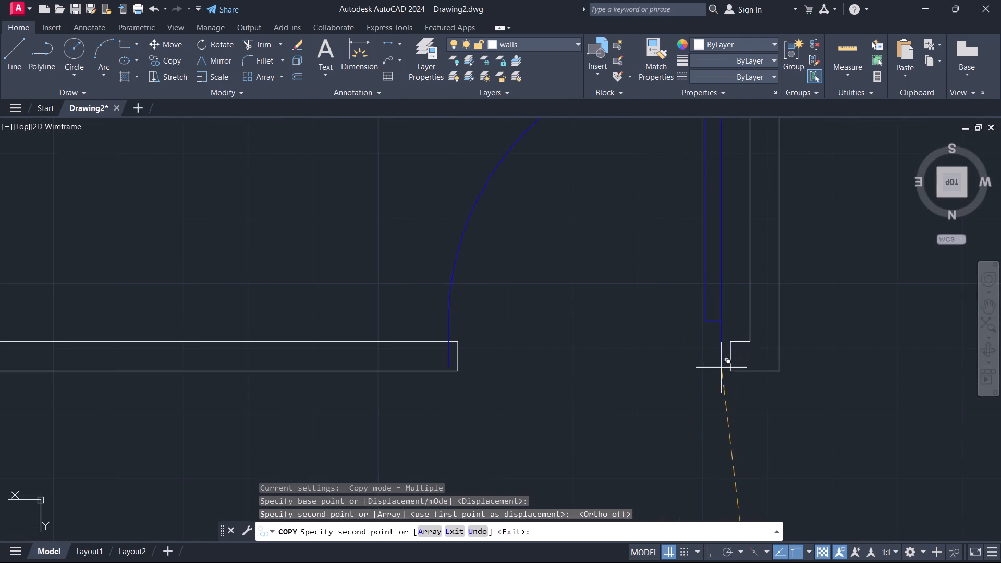
pyautogui.click(731, 369)
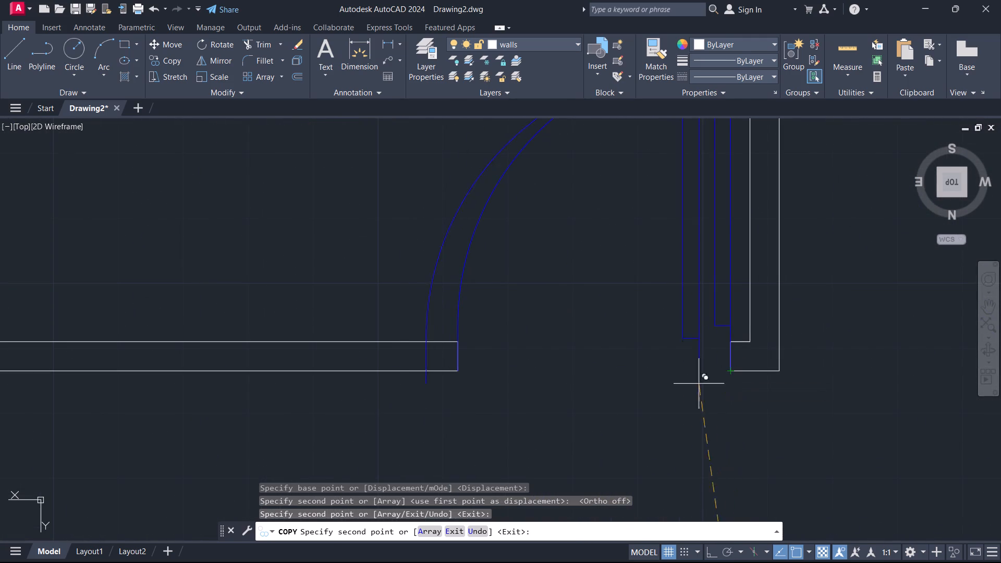
pyautogui.press('Escape')
# Erase the loose source single door standing above the bottom-wall opening.
pyautogui.scroll(-3, 677, 389)
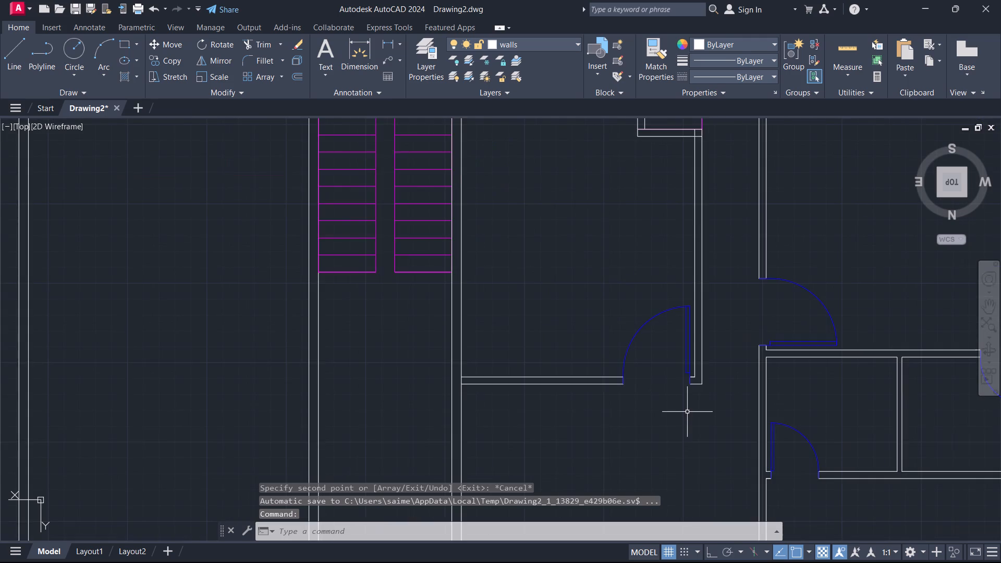
pyautogui.scroll(-1, 688, 413)
pyautogui.moveTo(694, 433); pyautogui.dragTo(693, 258, button='middle')
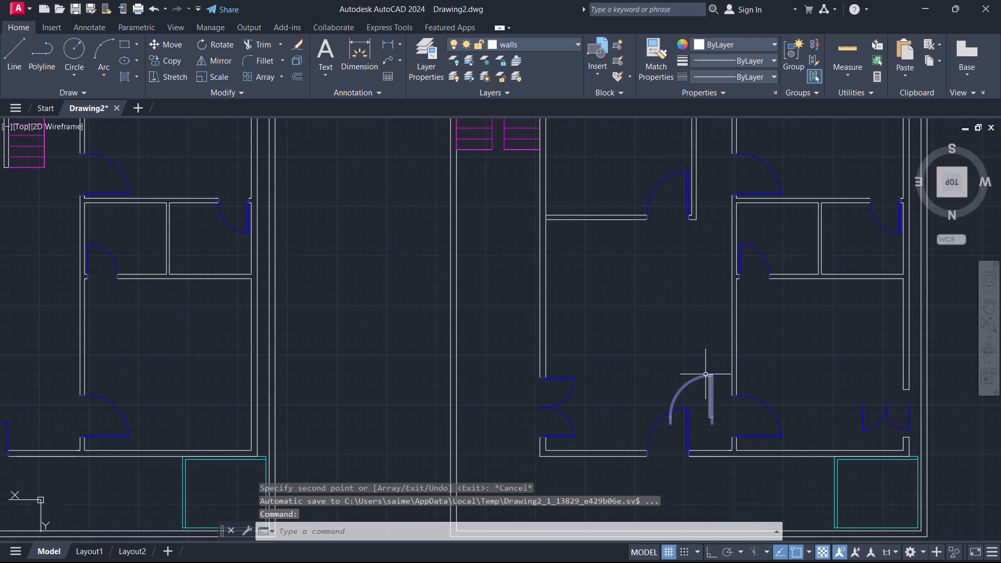
pyautogui.click(708, 376)
pyautogui.press('e')
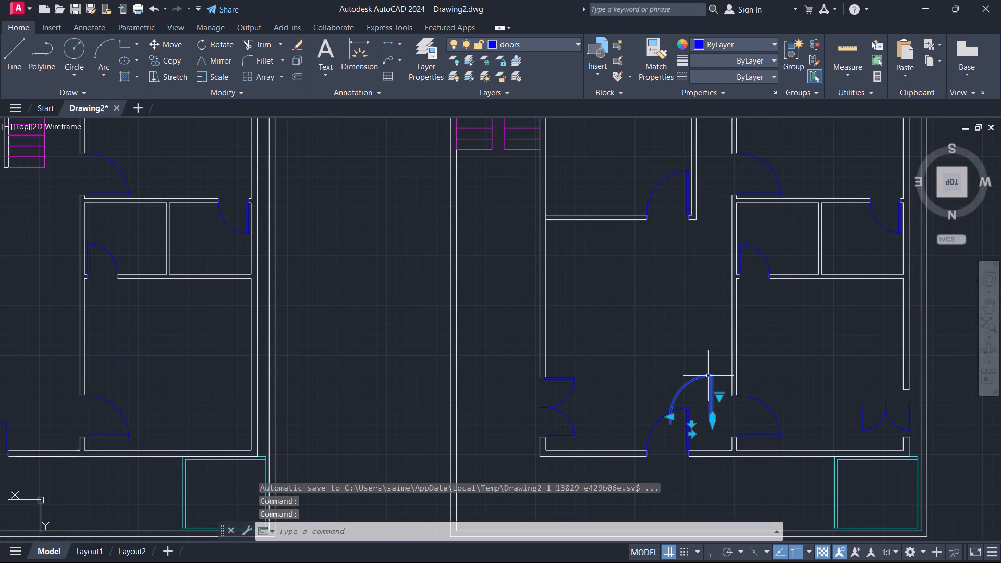
pyautogui.press('Return')
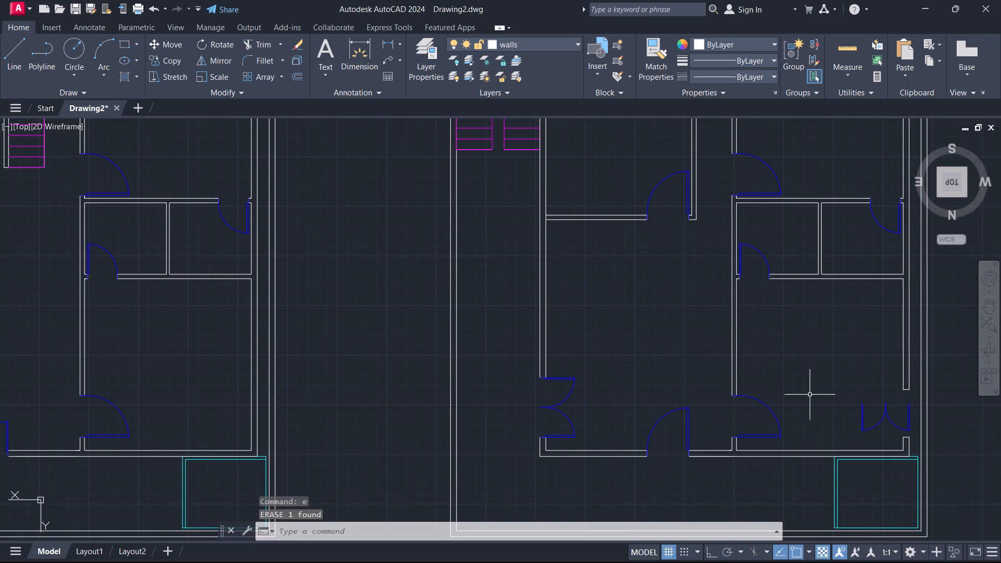
# Rotate the loose double door in the lower-right room 270° about its upper-left end, so its leaves swing left into the room.
pyautogui.scroll(-1, 809, 395)
pyautogui.moveTo(809, 395); pyautogui.dragTo(669, 363, button='middle')
pyautogui.scroll(3, 721, 372)
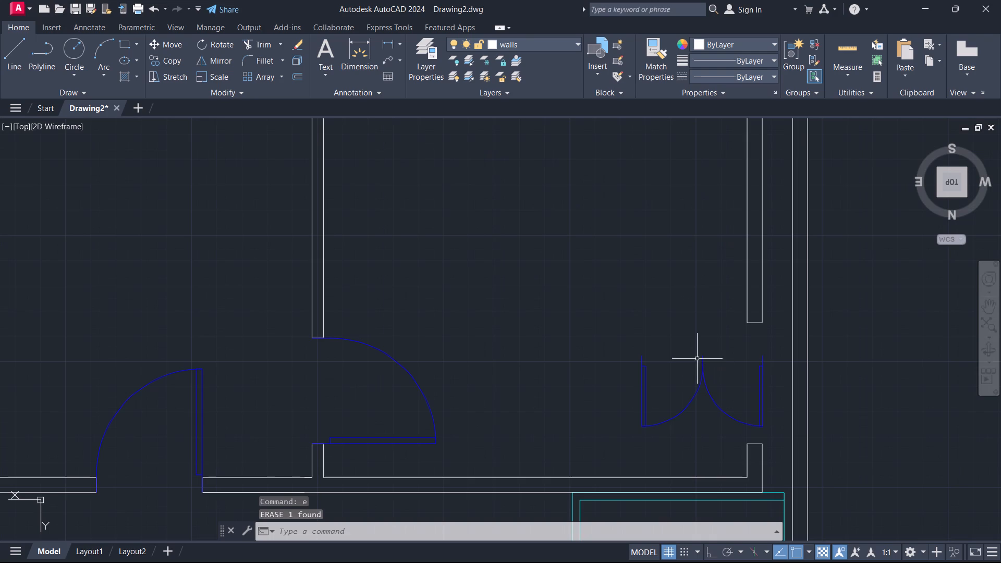
pyautogui.click(704, 359)
pyautogui.write('ro')
pyautogui.press('Return')
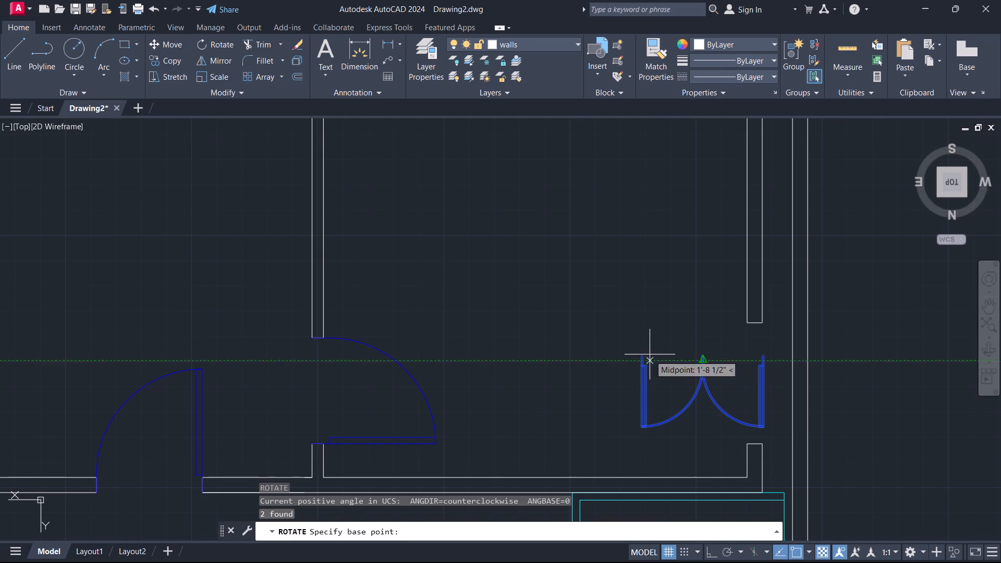
pyautogui.click(644, 356)
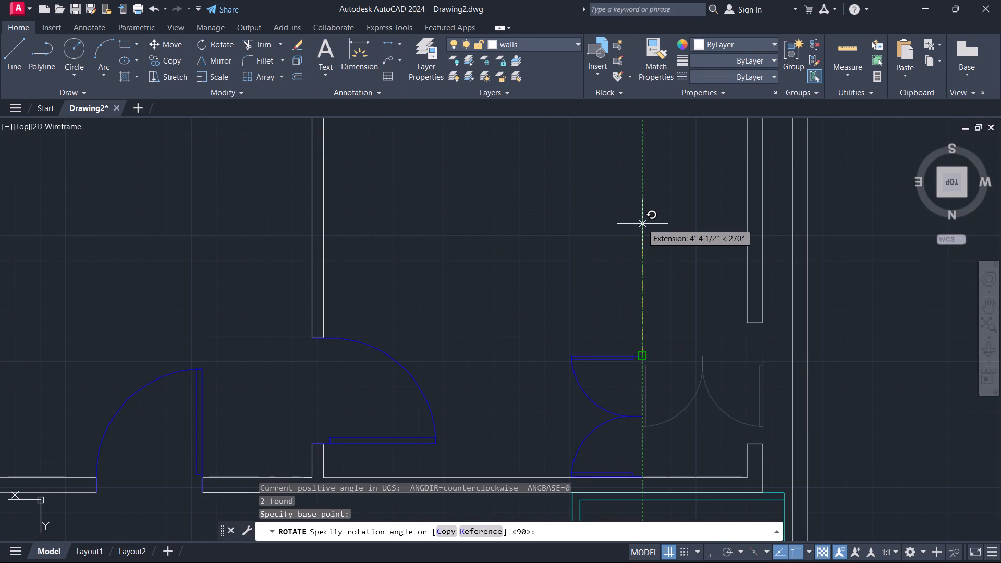
pyautogui.click(643, 215)
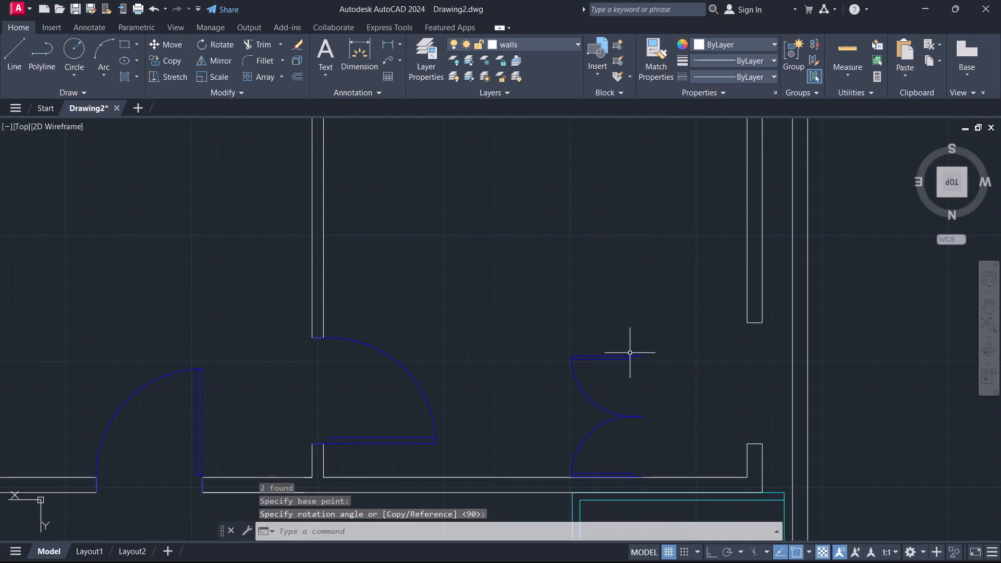
# Move the rotated double door by its upper-right end onto the outer corner of the upper jamb in the right-wall opening.
pyautogui.click(629, 355)
pyautogui.press('m')
pyautogui.press('Return')
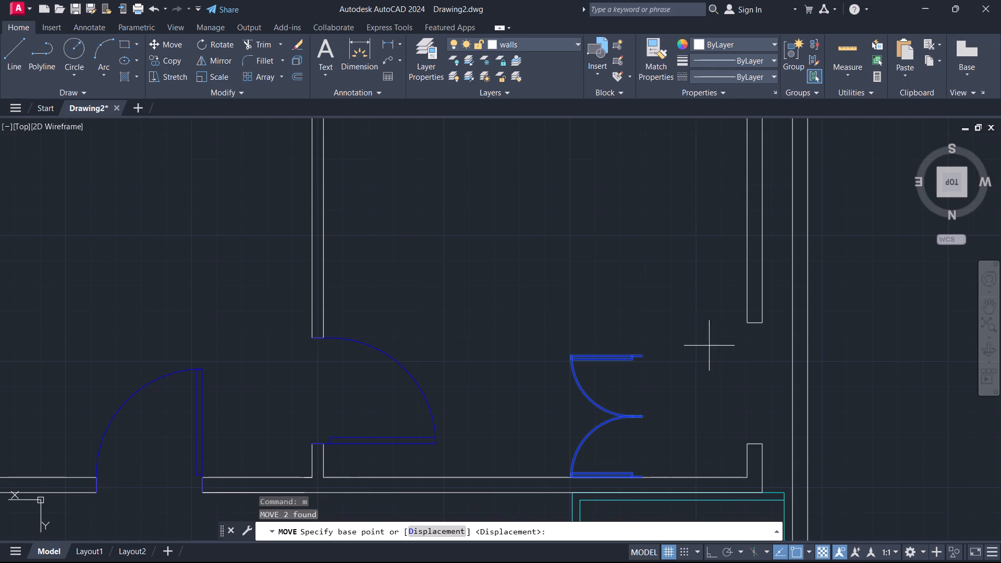
pyautogui.click(644, 353)
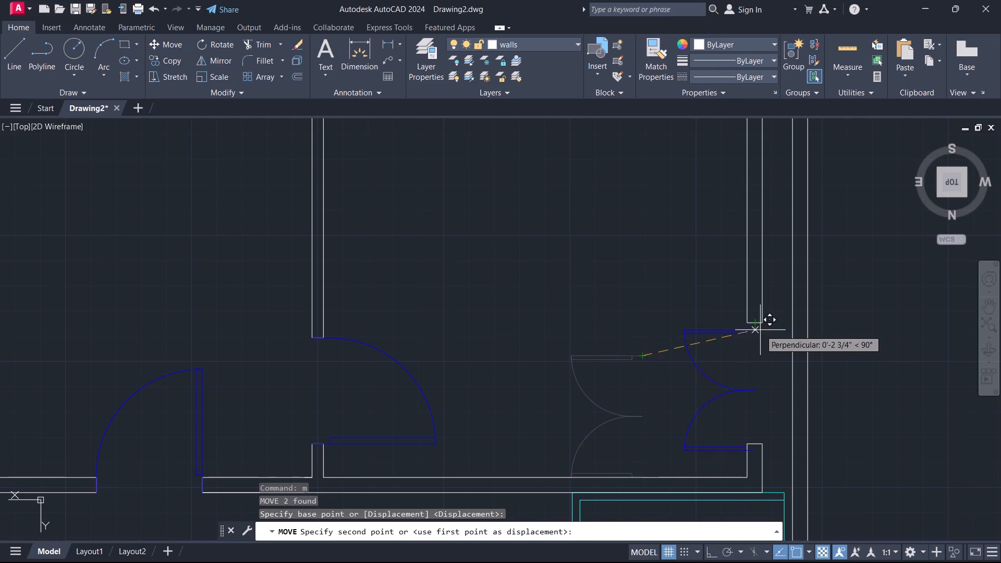
pyautogui.scroll(2, 762, 329)
pyautogui.click(756, 312)
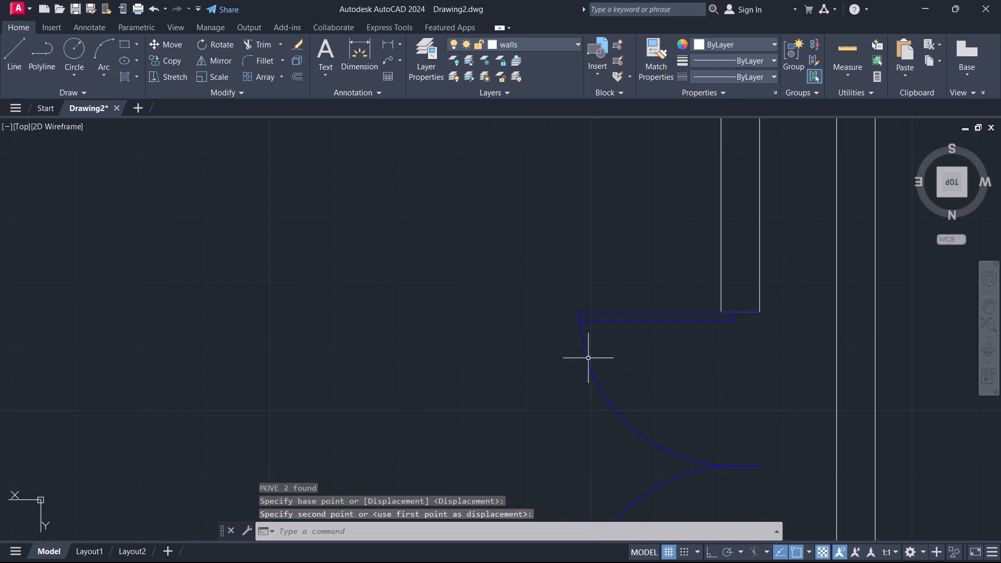
# Examine the floor plan copies side by side, comparing their room layouts and door placements.
pyautogui.scroll(-4, 588, 358)
pyautogui.scroll(-1, 544, 367)
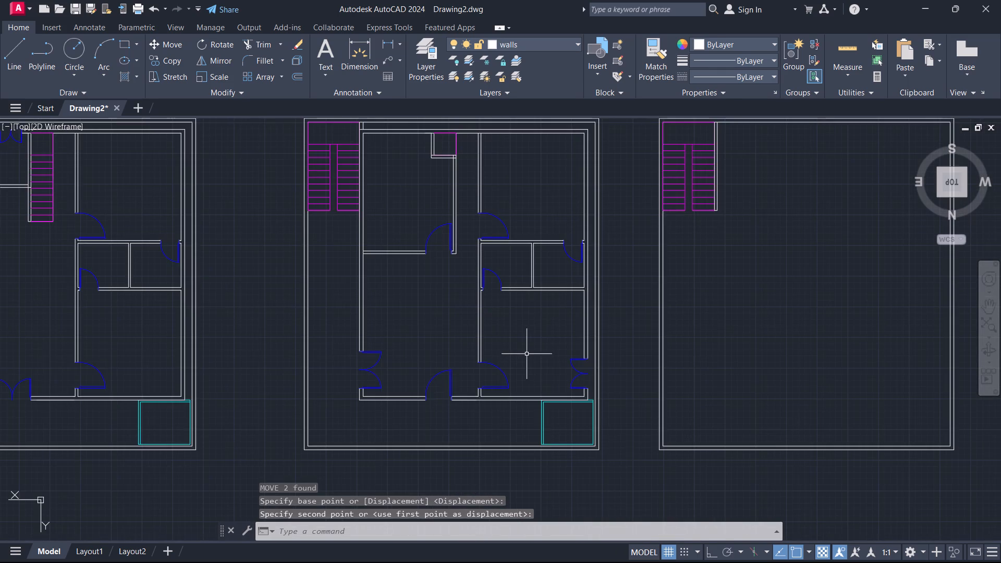
pyautogui.scroll(-1, 529, 353)
pyautogui.moveTo(528, 342); pyautogui.dragTo(592, 361, button='middle')
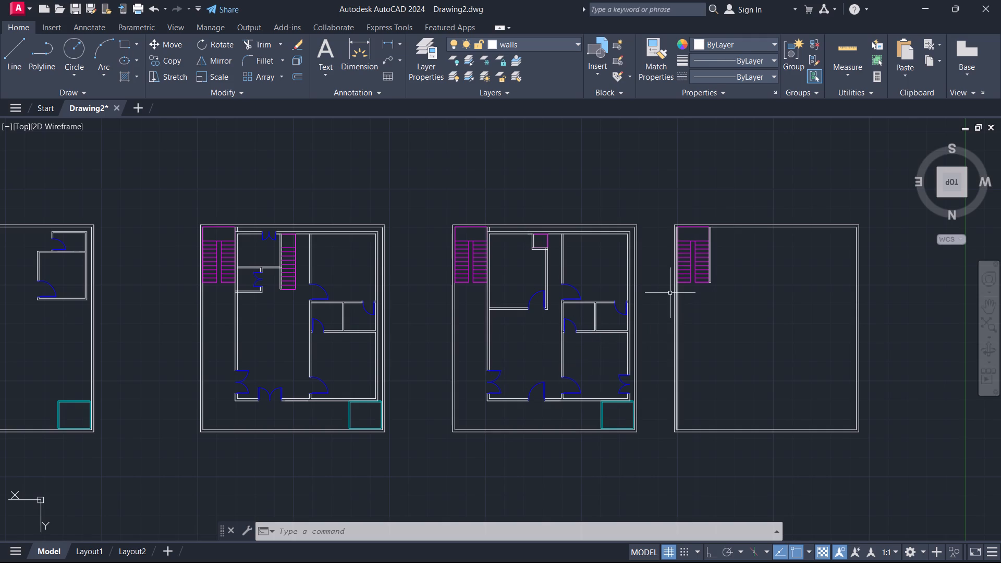
pyautogui.scroll(-1, 707, 281)
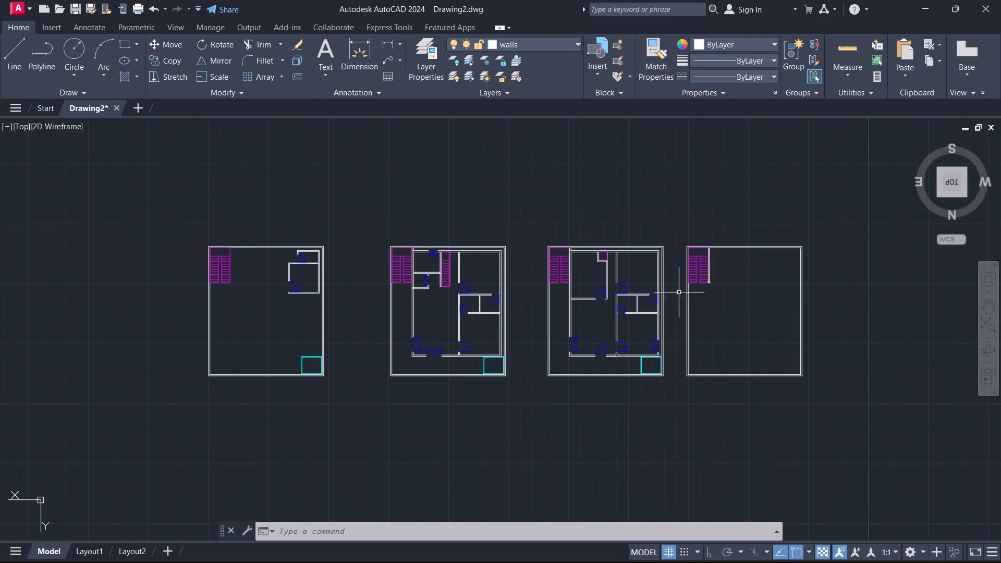
pyautogui.moveTo(530, 325); pyautogui.dragTo(591, 319, button='middle')
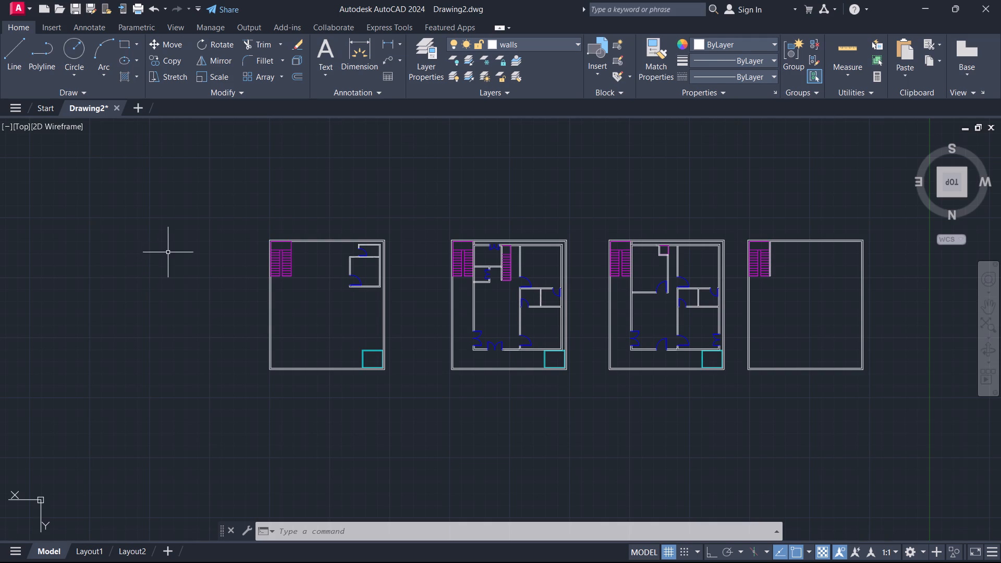
pyautogui.scroll(-1, 168, 252)
pyautogui.scroll(1, 339, 288)
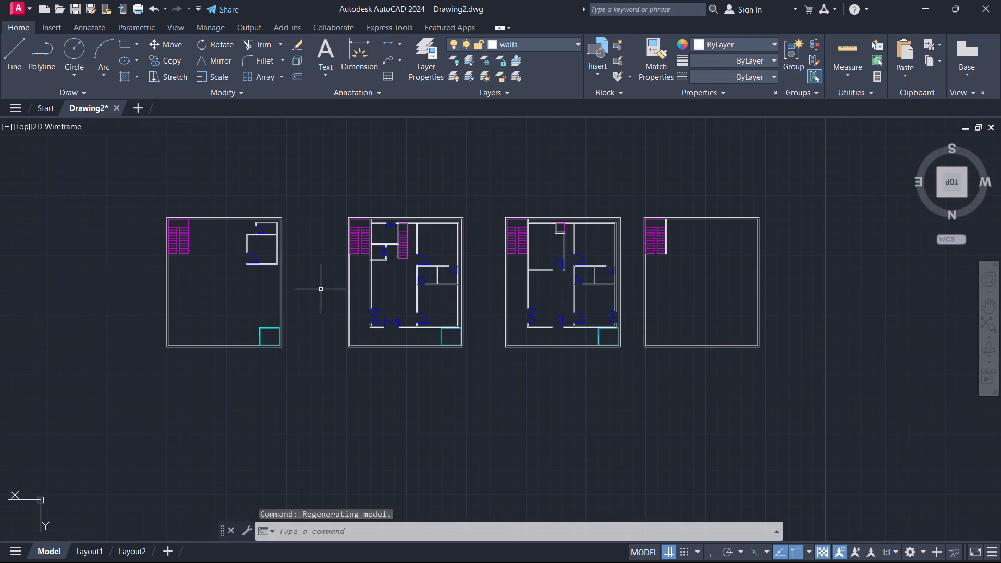
pyautogui.scroll(1, 313, 292)
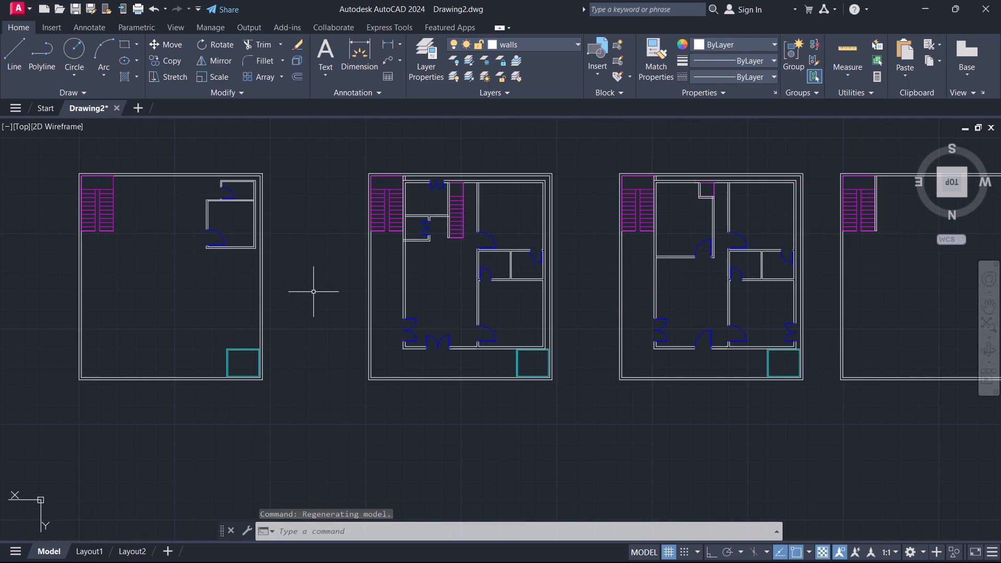
pyautogui.scroll(-1, 306, 269)
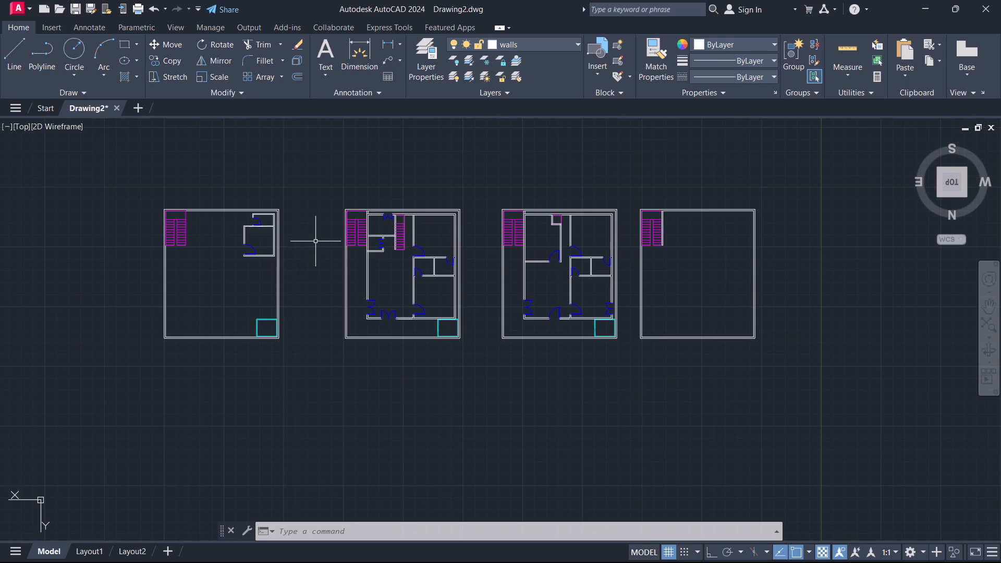
pyautogui.scroll(1, 322, 259)
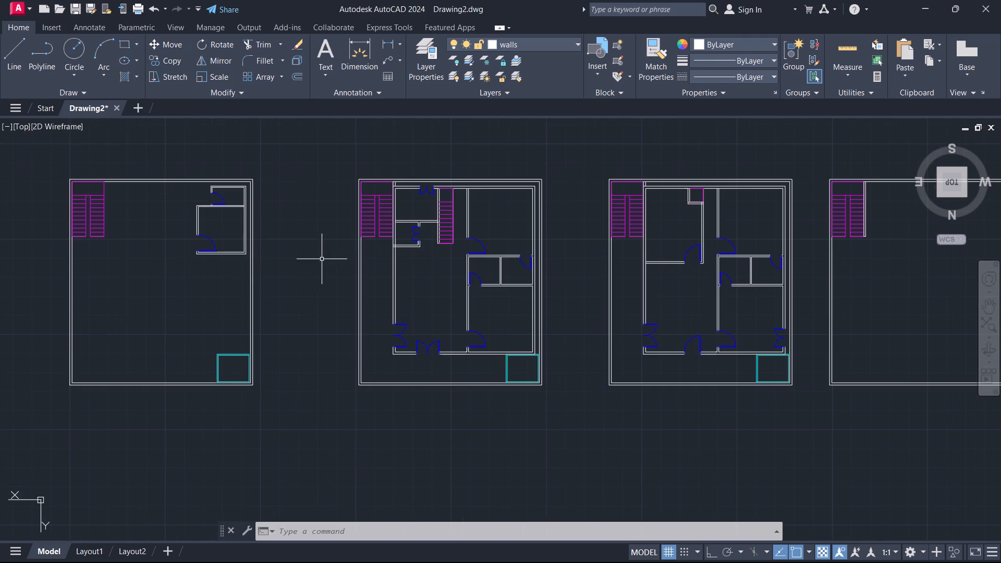
pyautogui.moveTo(321, 255); pyautogui.dragTo(310, 283, button='middle')
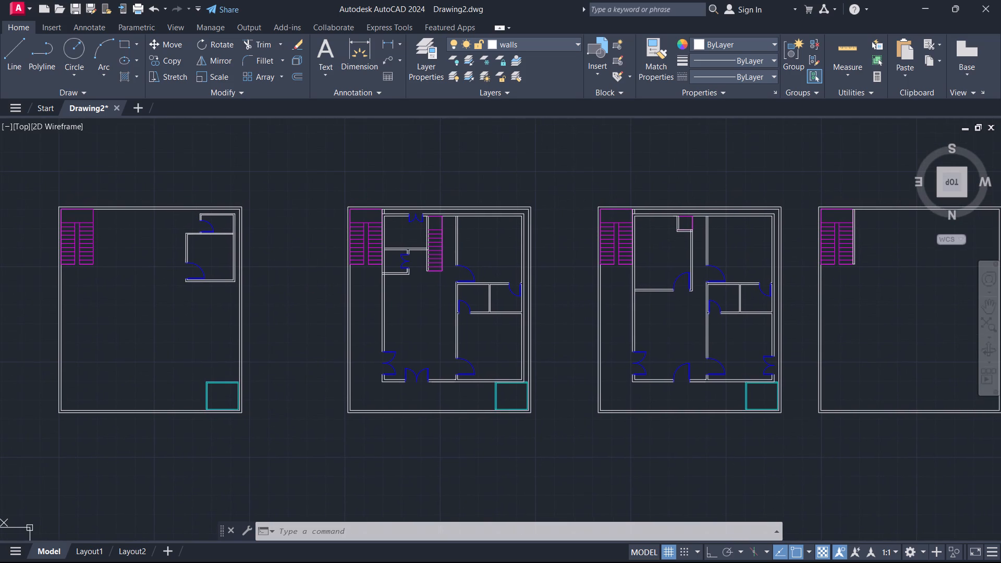
pyautogui.moveTo(317, 309); pyautogui.dragTo(267, 285, button='middle')
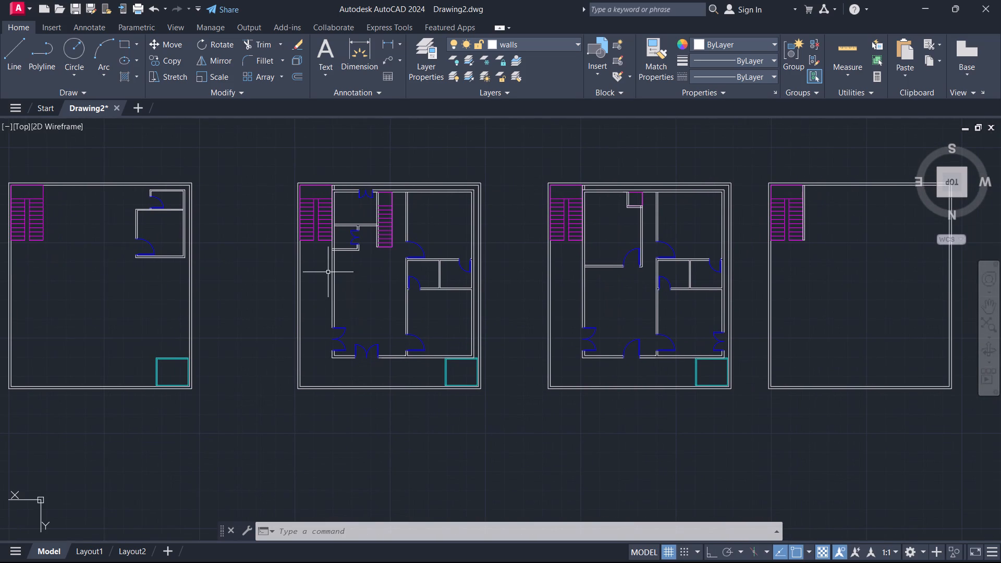
pyautogui.scroll(1, 369, 303)
pyautogui.moveTo(369, 303); pyautogui.dragTo(353, 339, button='middle')
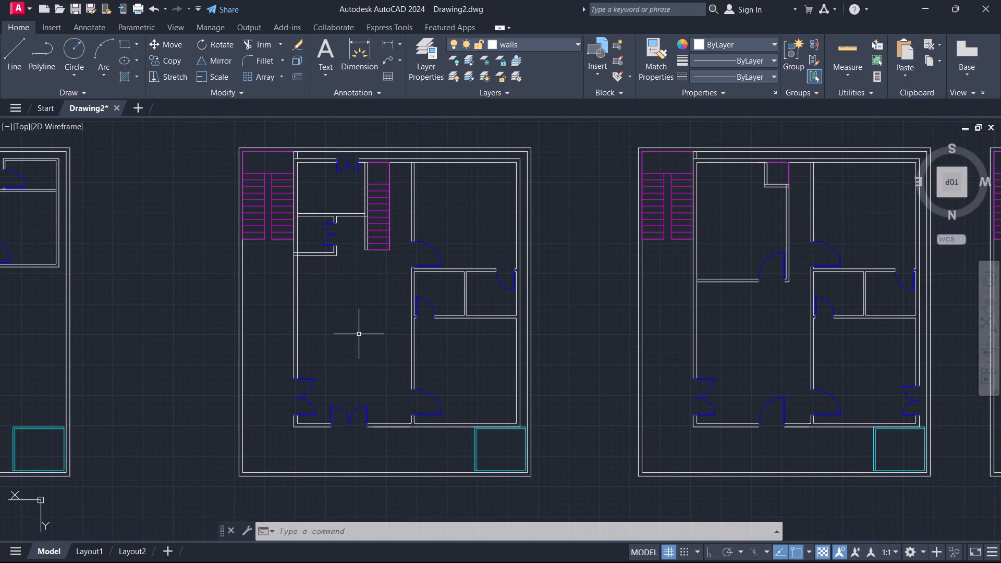
pyautogui.scroll(-1, 359, 333)
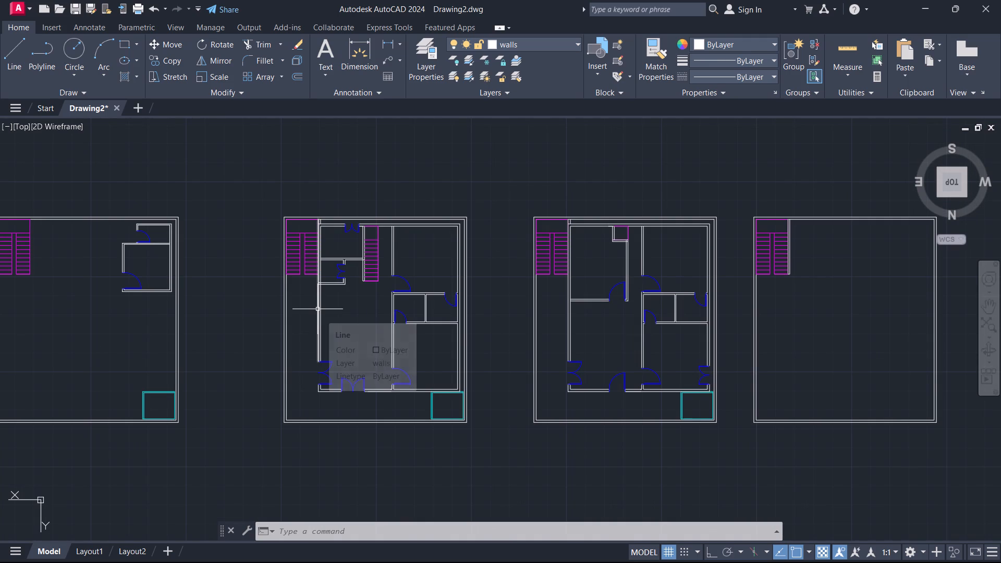
pyautogui.scroll(3, 318, 309)
pyautogui.scroll(-2, 326, 299)
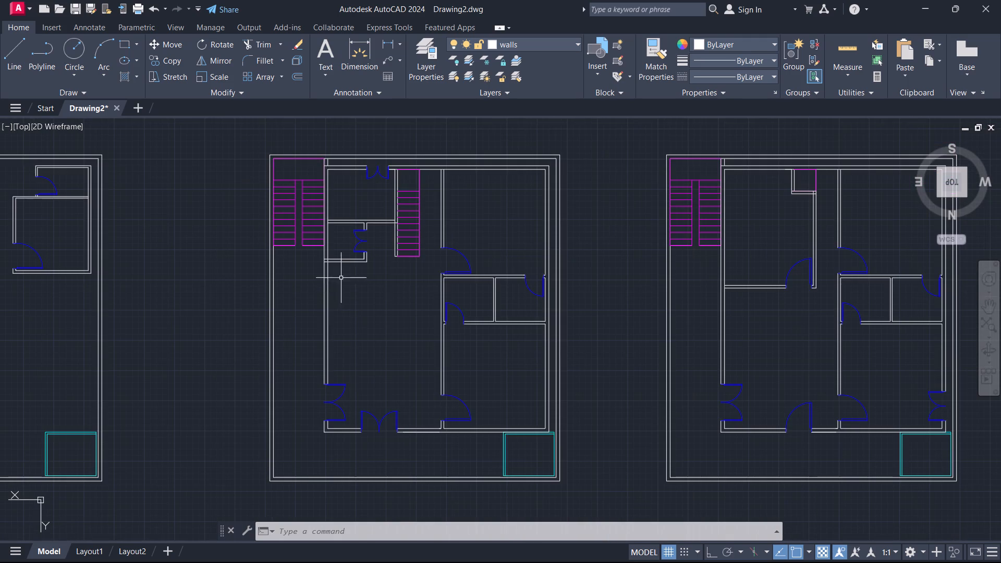
# Add a new layer named windows to the drawing.
pyautogui.scroll(-1, 369, 295)
pyautogui.moveTo(374, 322); pyautogui.dragTo(376, 301, button='middle')
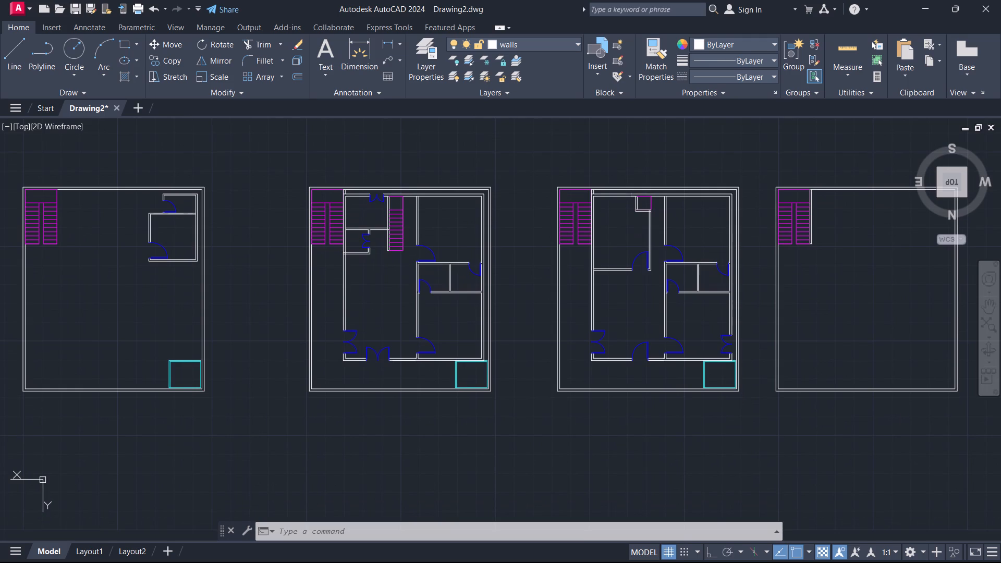
pyautogui.doubleClick(416, 50)
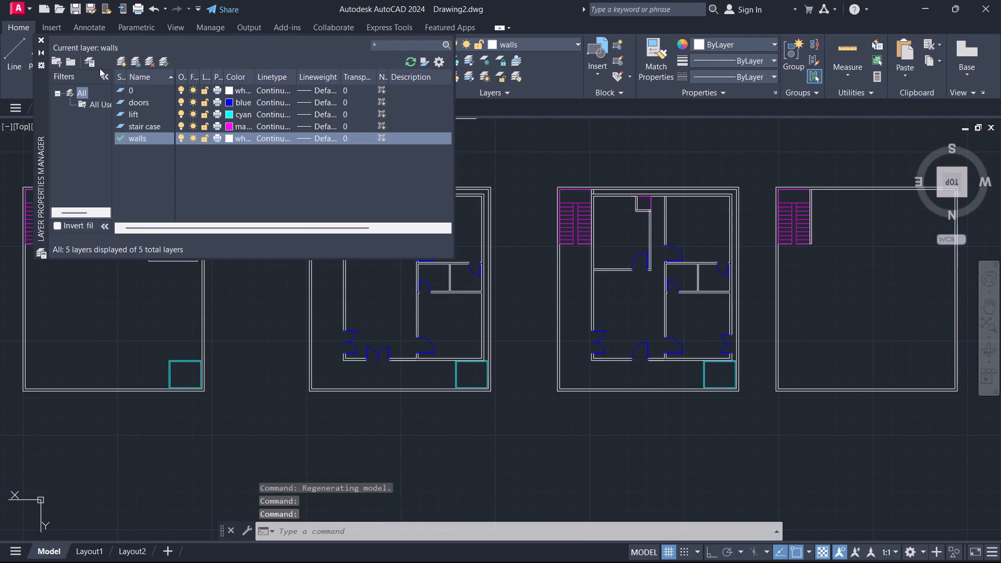
pyautogui.click(121, 62)
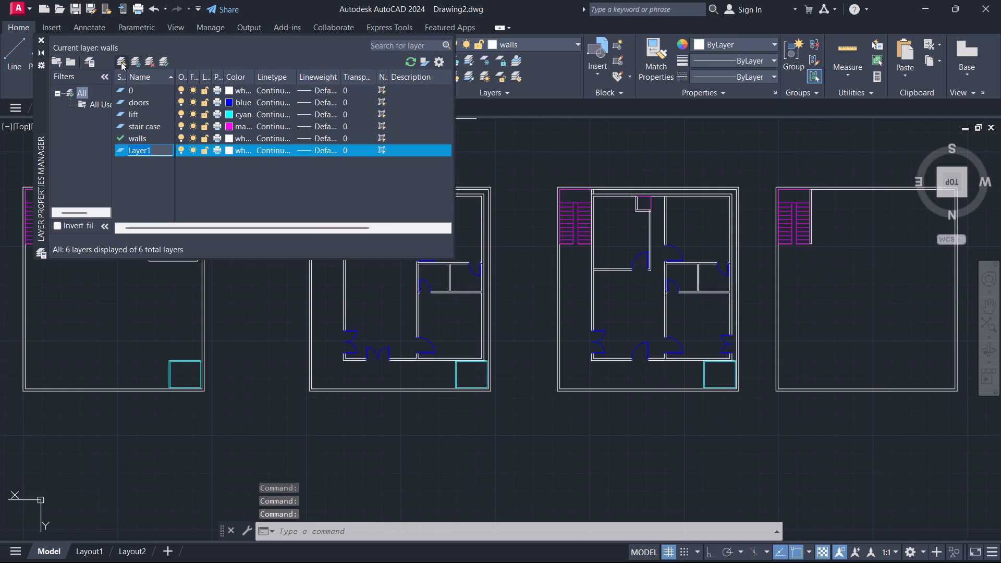
pyautogui.press('BackSpace')
pyautogui.press('BackSpace')
pyautogui.press('BackSpace')
pyautogui.press('BackSpace')
pyautogui.press('BackSpace')
pyautogui.press('BackSpace')
pyautogui.press('BackSpace')
pyautogui.press('BackSpace')
pyautogui.press('BackSpace')
pyautogui.press('BackSpace')
pyautogui.press('BackSpace')
pyautogui.press('BackSpace')
pyautogui.press('BackSpace')
pyautogui.press('BackSpace')
pyautogui.press('BackSpace')
pyautogui.press('BackSpace')
pyautogui.press('BackSpace')
pyautogui.press('BackSpace')
pyautogui.press('BackSpace')
pyautogui.press('BackSpace')
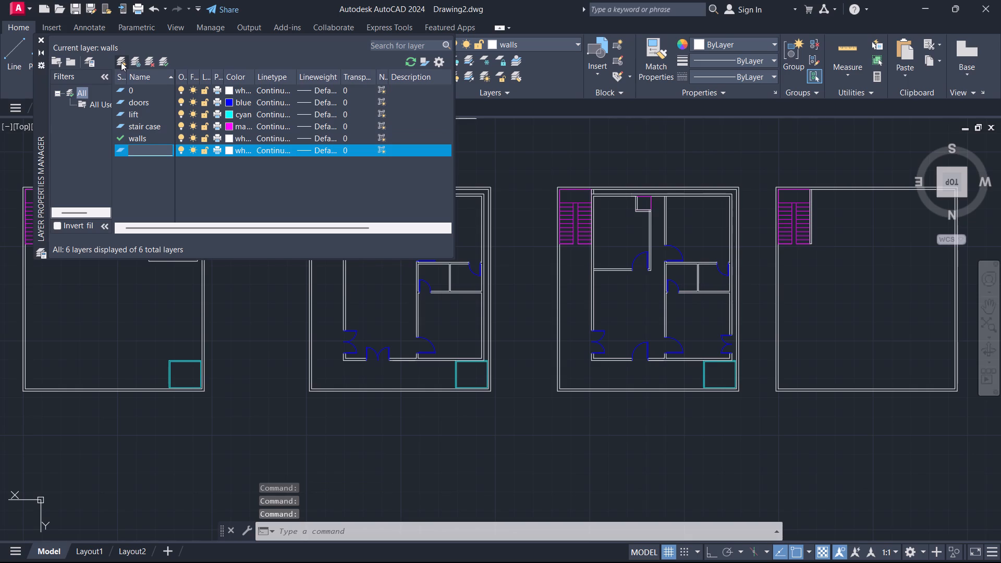
pyautogui.write('windows')
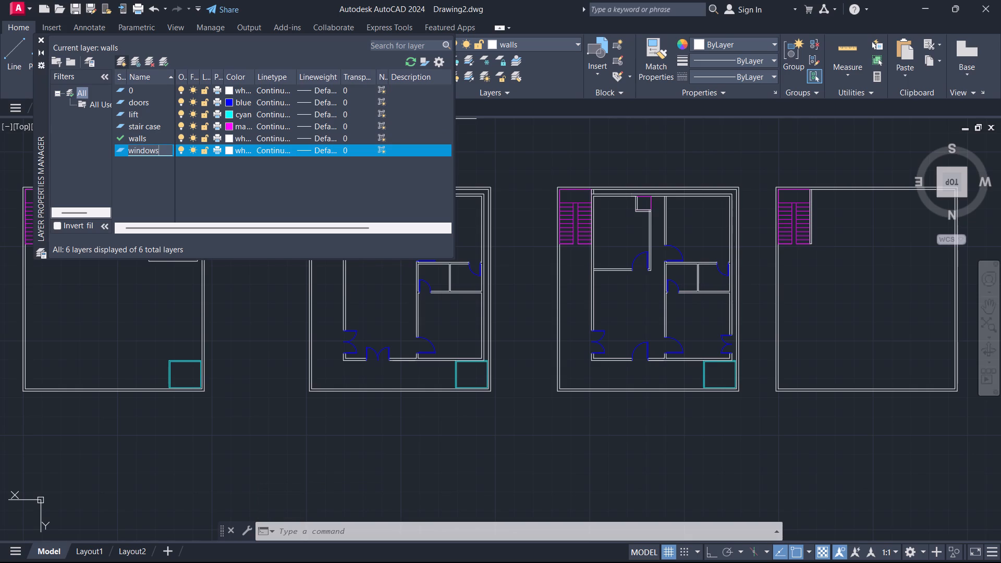
# Set the windows layer's colour to green and make it the current layer.
pyautogui.click(227, 150)
pyautogui.click(412, 320)
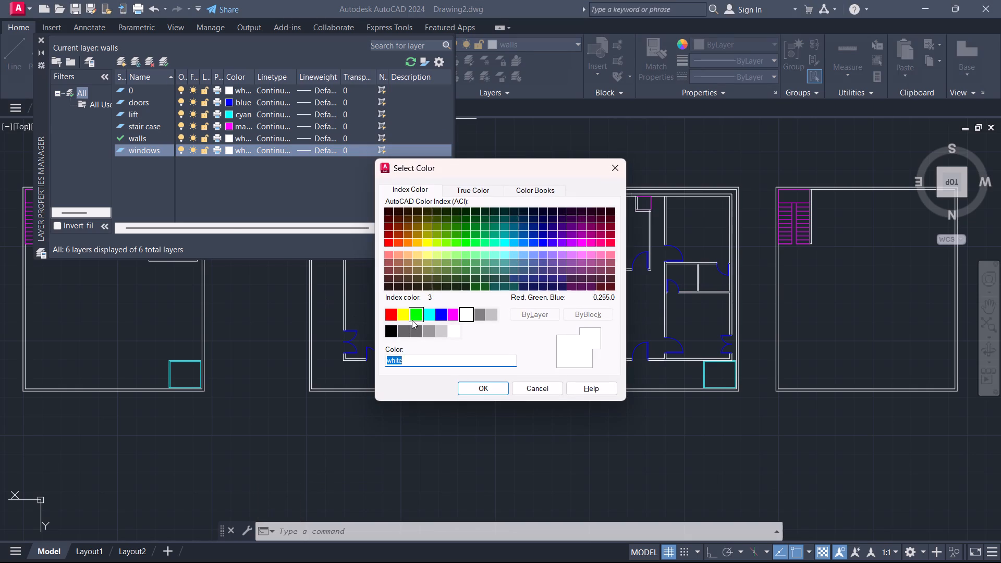
pyautogui.click(498, 389)
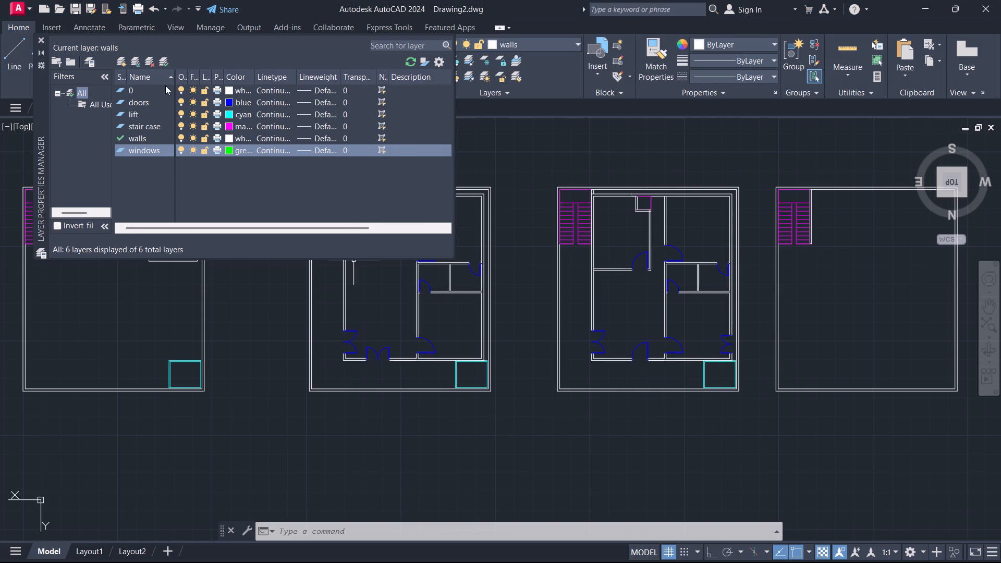
pyautogui.click(161, 64)
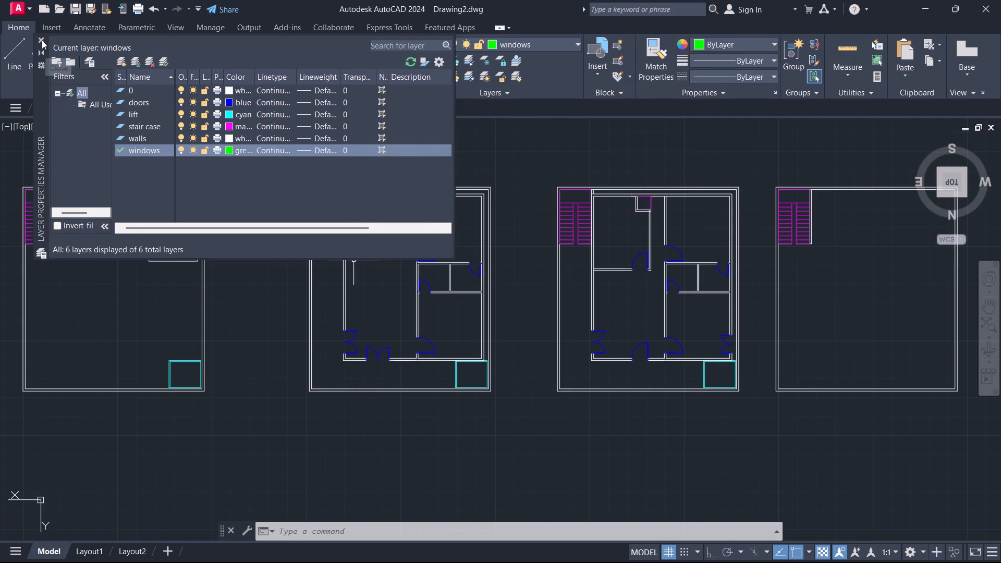
pyautogui.click(42, 40)
# Draw a small, narrow horizontal rectangle in the empty space below the second floor plan.
pyautogui.moveTo(440, 432); pyautogui.dragTo(444, 412, button='middle')
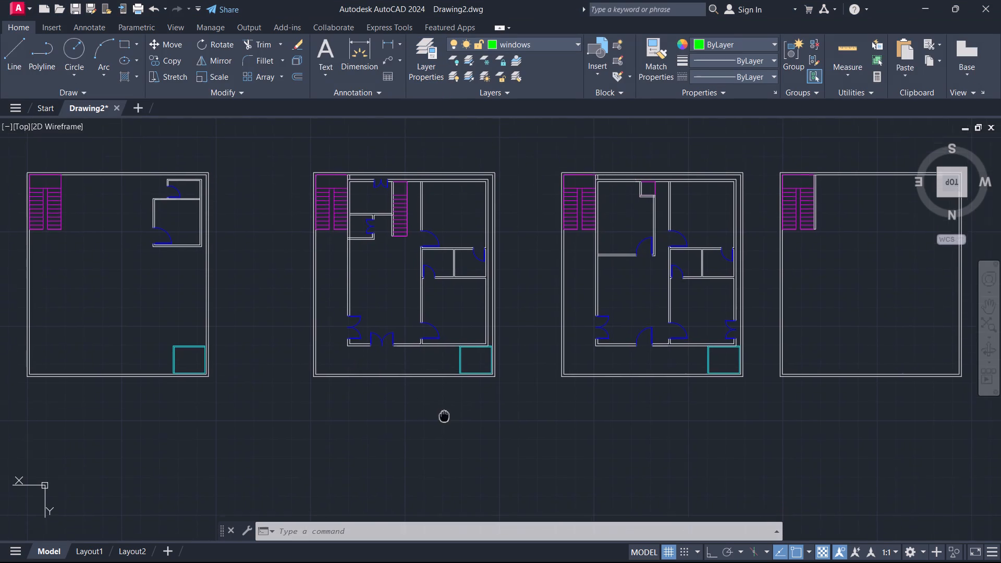
pyautogui.moveTo(444, 412); pyautogui.dragTo(440, 363, button='middle')
pyautogui.moveTo(390, 417); pyautogui.dragTo(407, 380, button='middle')
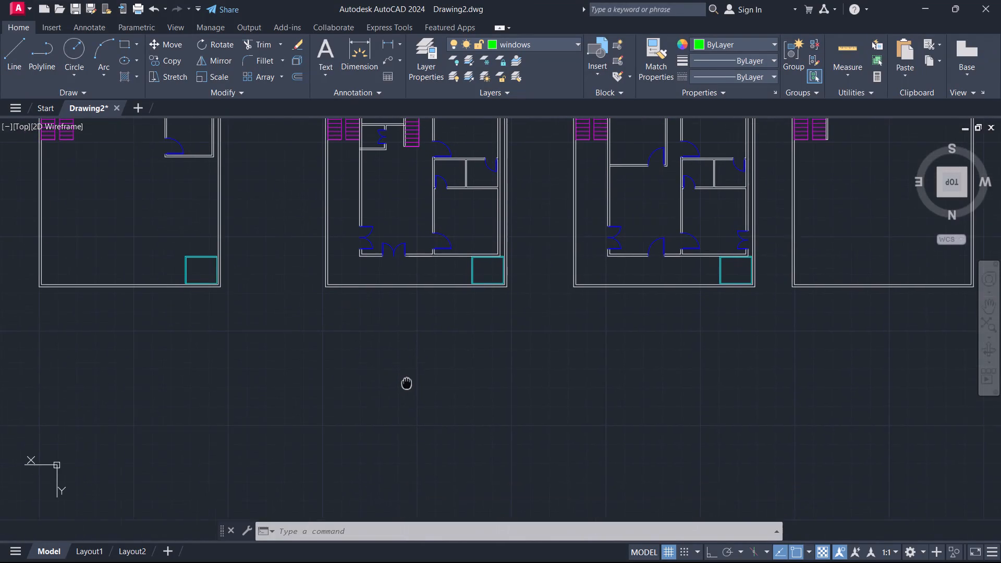
pyautogui.moveTo(407, 380); pyautogui.dragTo(406, 368, button='middle')
pyautogui.write('rec')
pyautogui.press('Return')
pyautogui.click(371, 341)
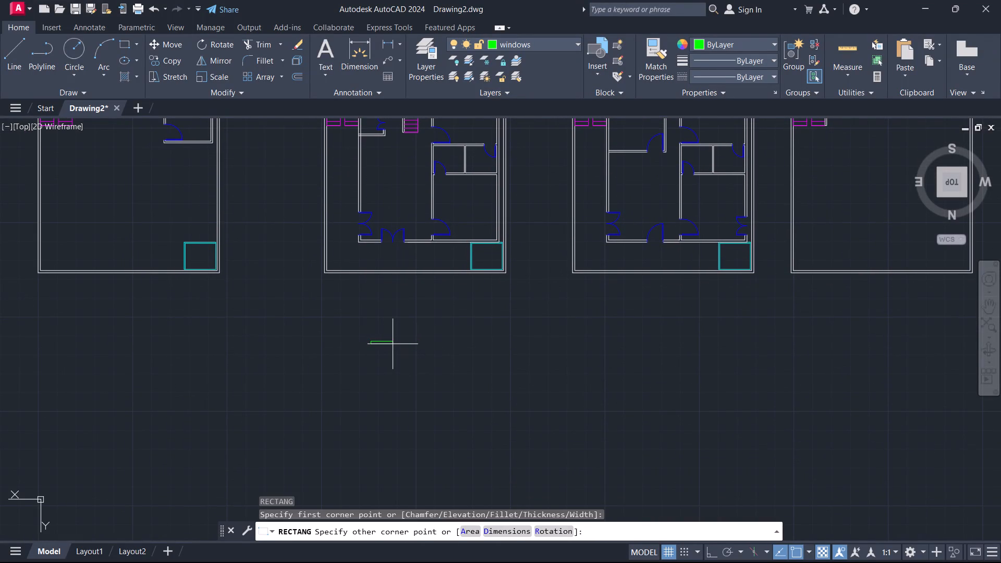
pyautogui.click(394, 346)
# Scale the green rectangle from its upper-left corner, using its short left side as reference, to a new length of 4.5".
pyautogui.scroll(3, 334, 344)
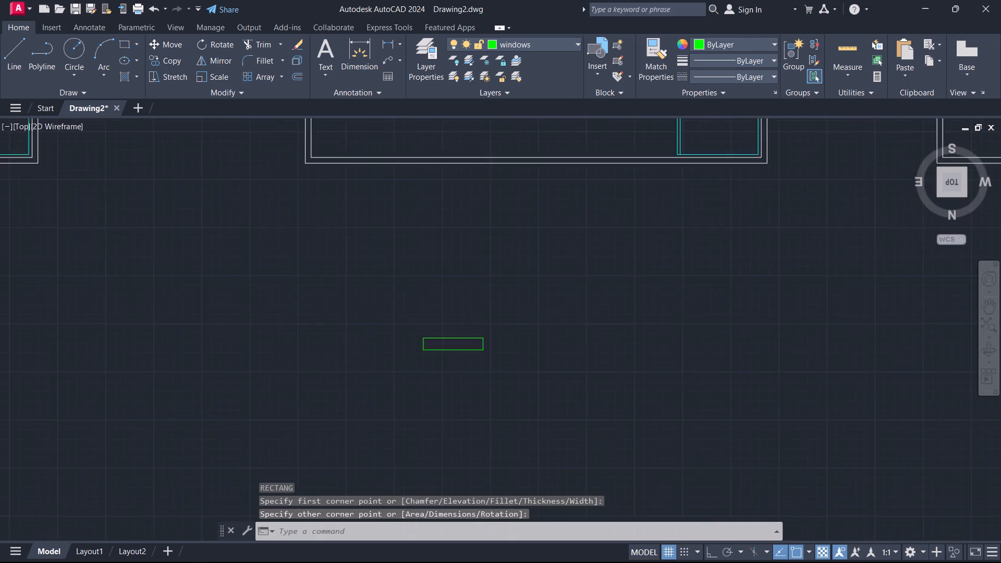
pyautogui.write('sc')
pyautogui.press('Return')
pyautogui.click(477, 333)
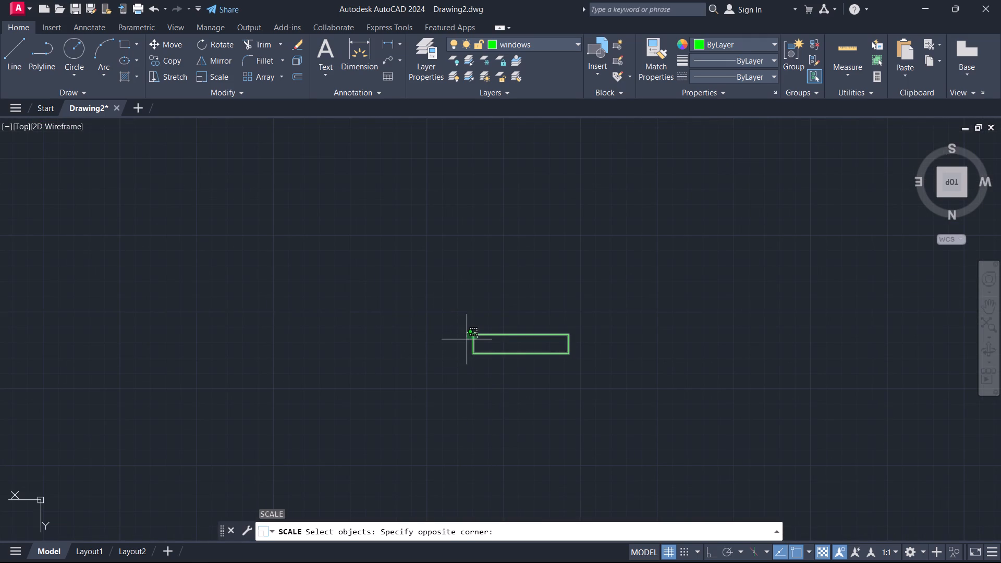
pyautogui.press('Return')
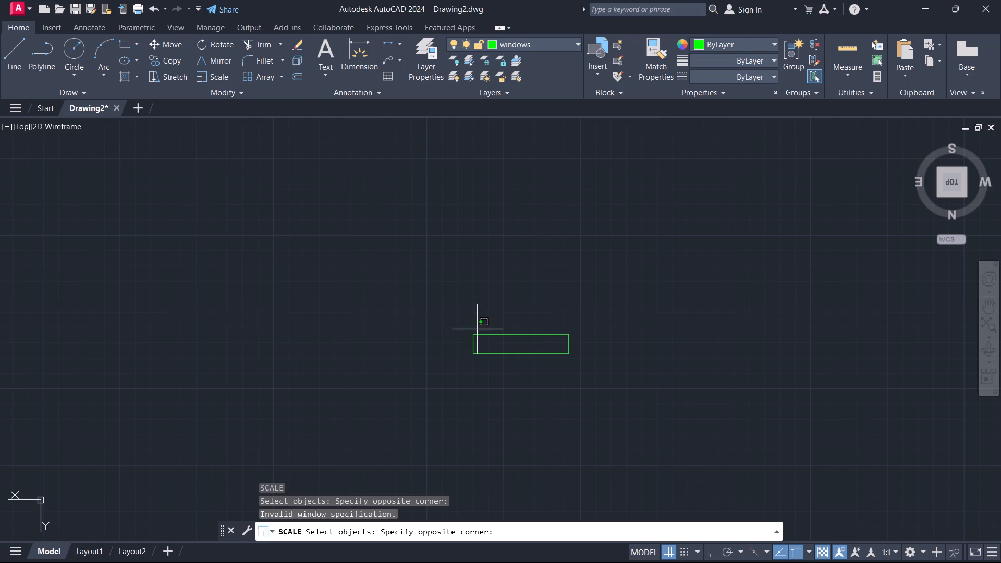
pyautogui.click(462, 349)
pyautogui.press('Return')
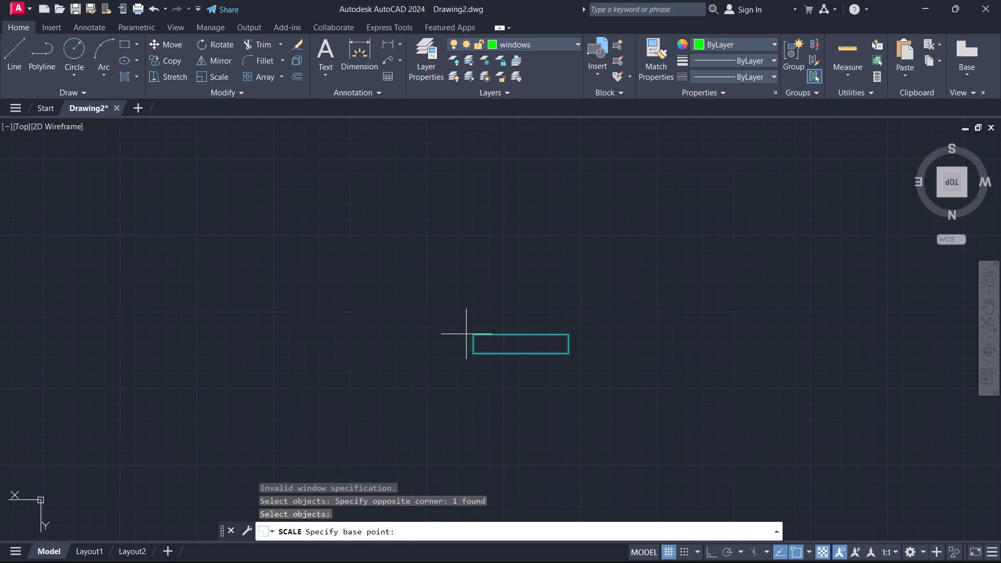
pyautogui.scroll(2, 466, 334)
pyautogui.click(485, 338)
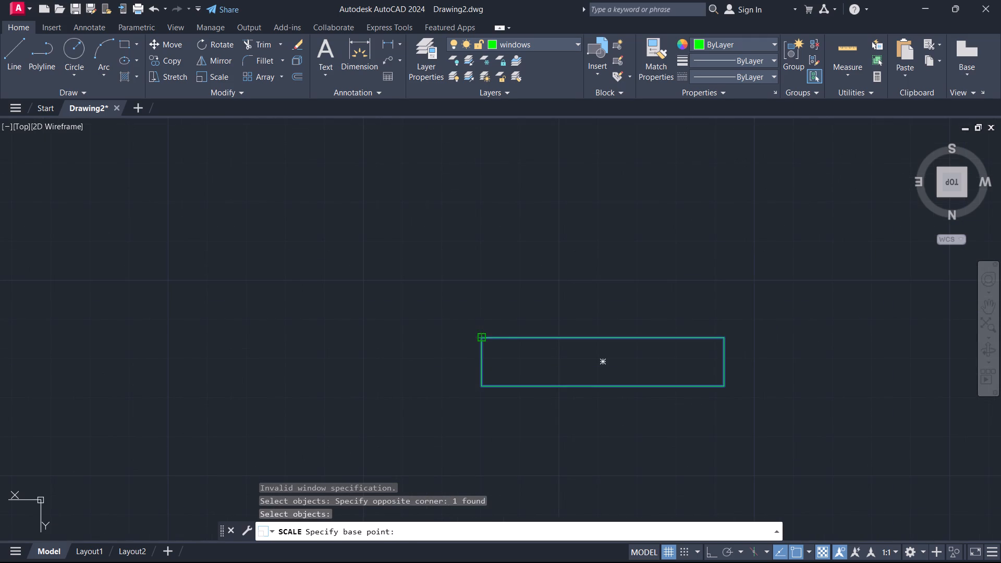
pyautogui.press('r')
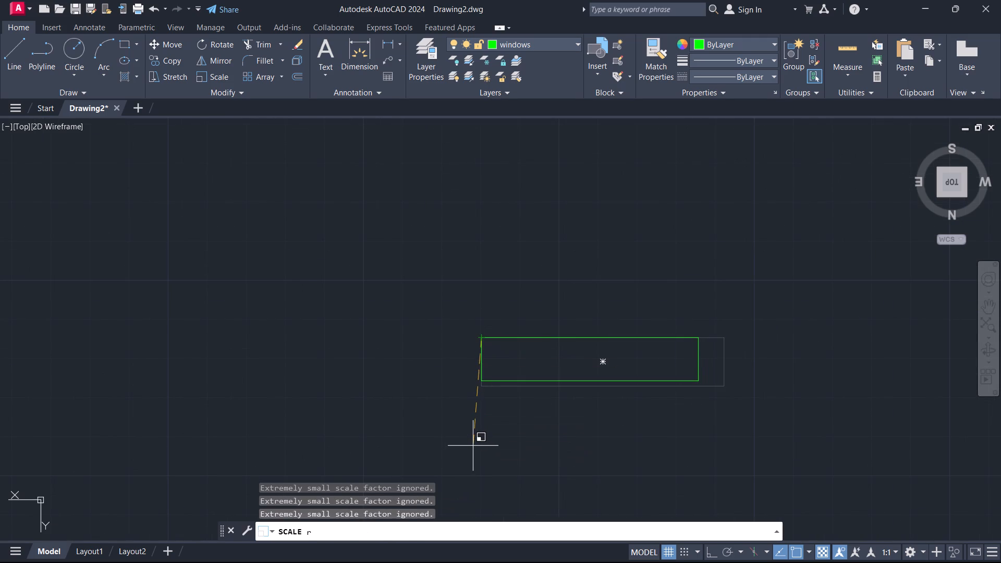
pyautogui.press('Return')
pyautogui.click(483, 339)
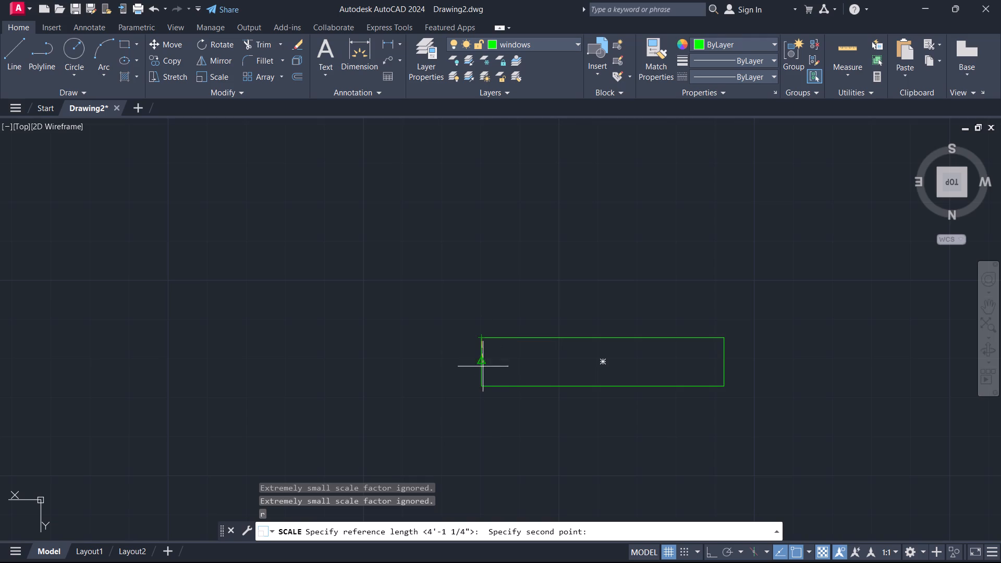
pyautogui.click(479, 385)
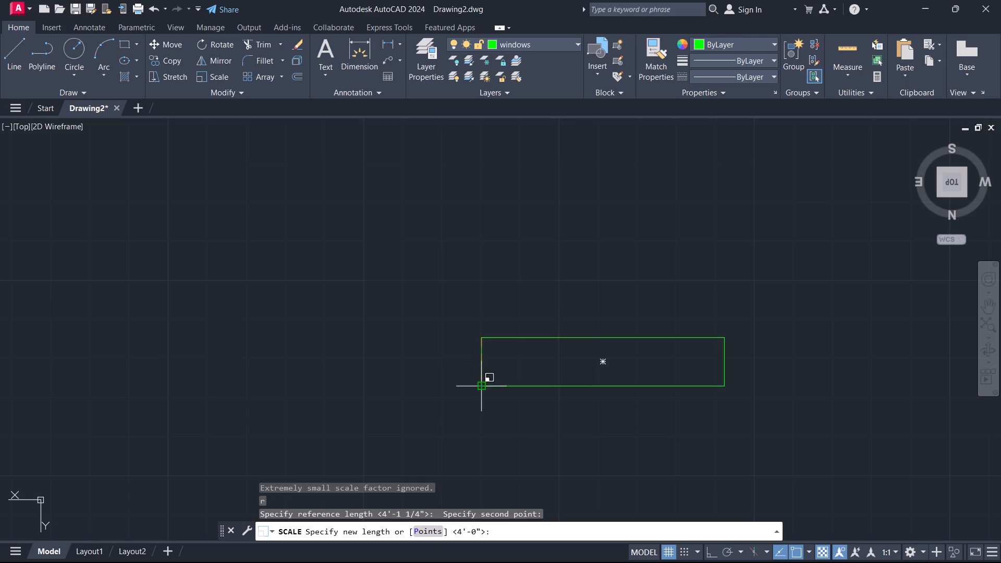
pyautogui.write('4.5"')
pyautogui.press('Return')
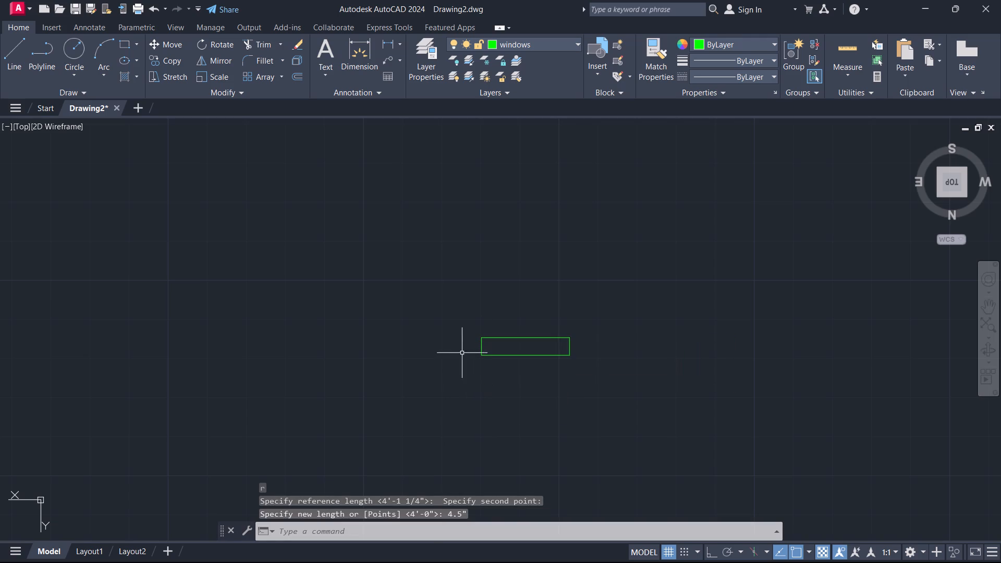
# Explode the scaled green rectangle into separate lines.
pyautogui.click(454, 318)
pyautogui.click(611, 374)
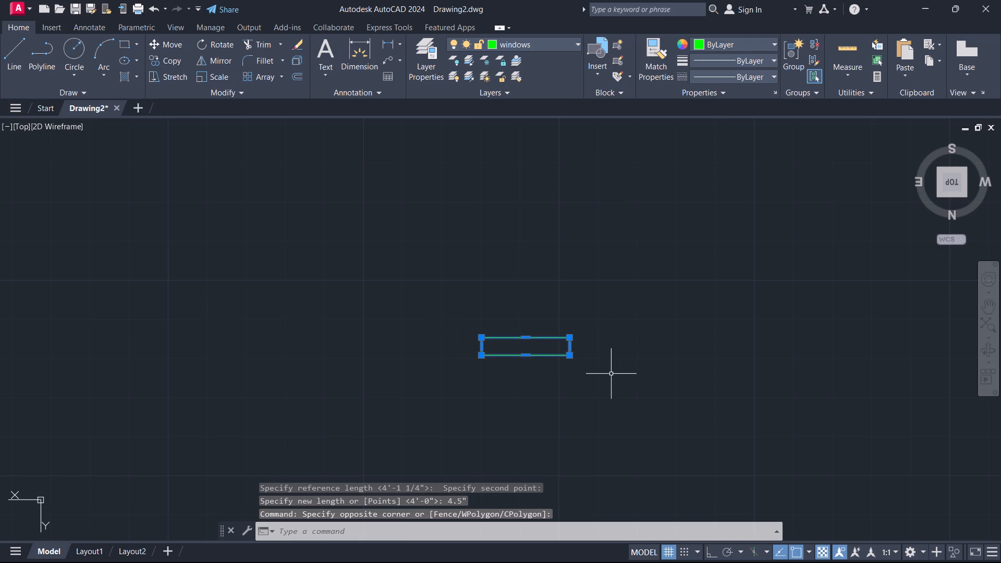
pyautogui.press('x')
pyautogui.press('Return')
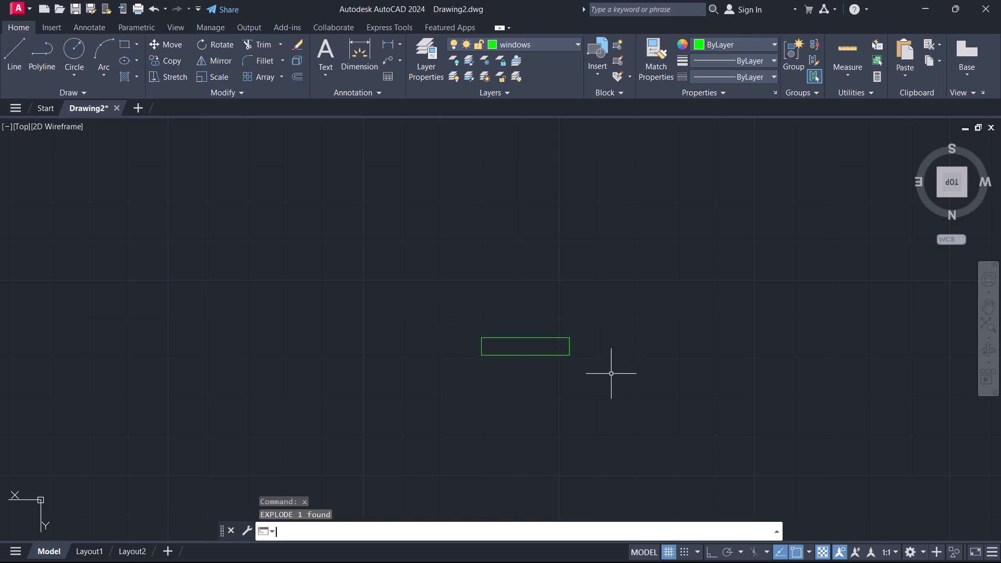
pyautogui.click(569, 347)
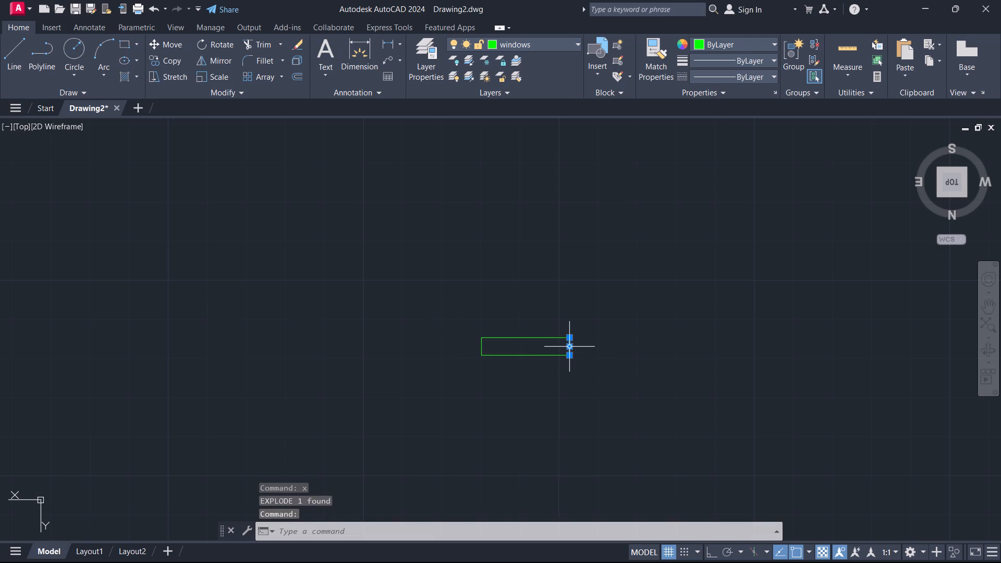
pyautogui.press('Escape')
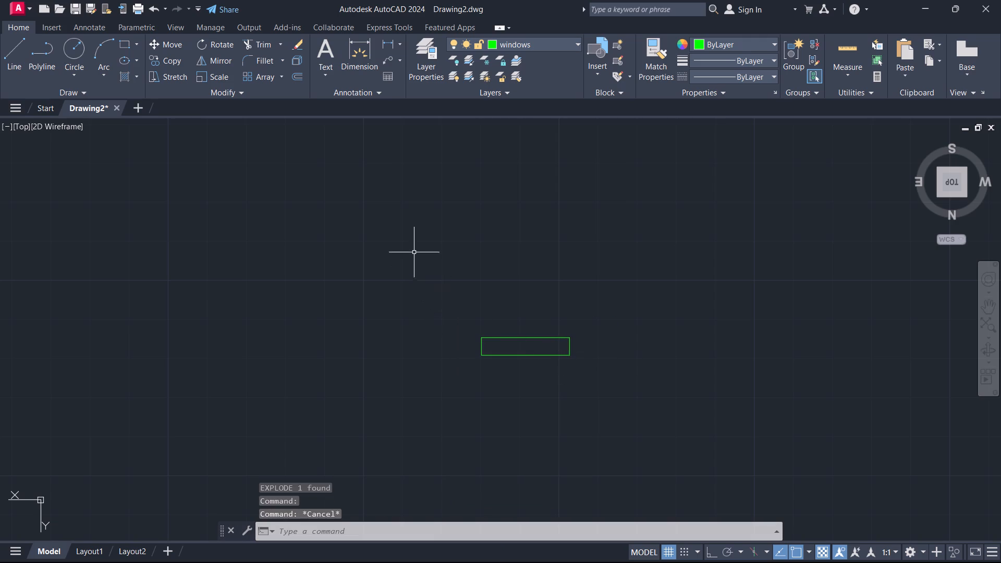
# Add a linear dimension above the rectangle for the length of its upper edge.
pyautogui.click(383, 41)
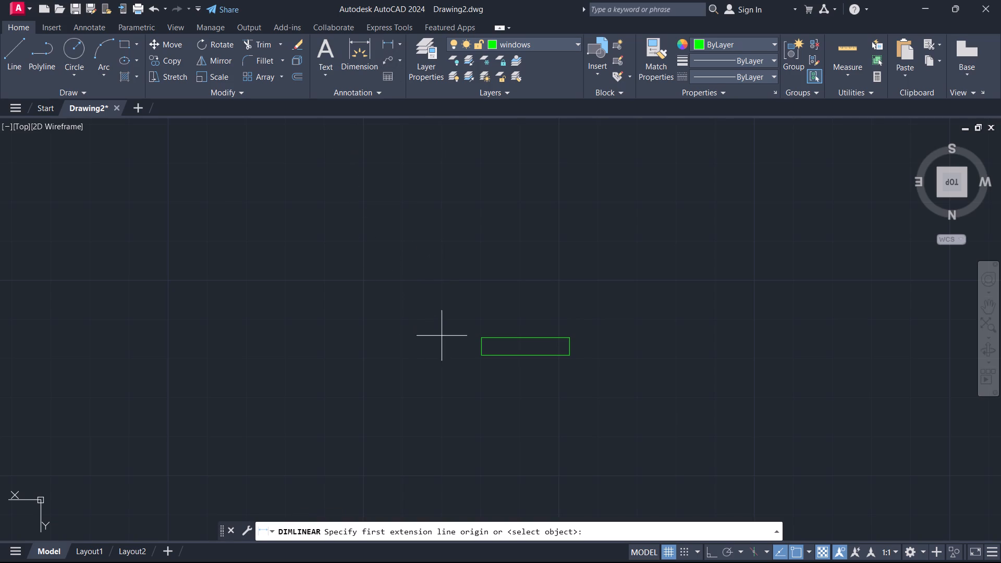
pyautogui.scroll(3, 474, 320)
pyautogui.click(499, 391)
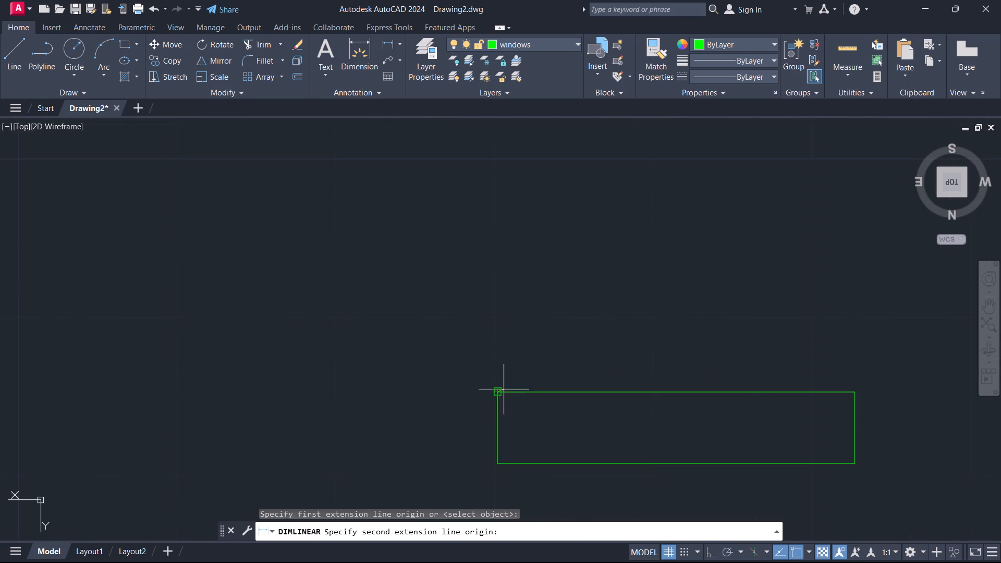
pyautogui.click(860, 394)
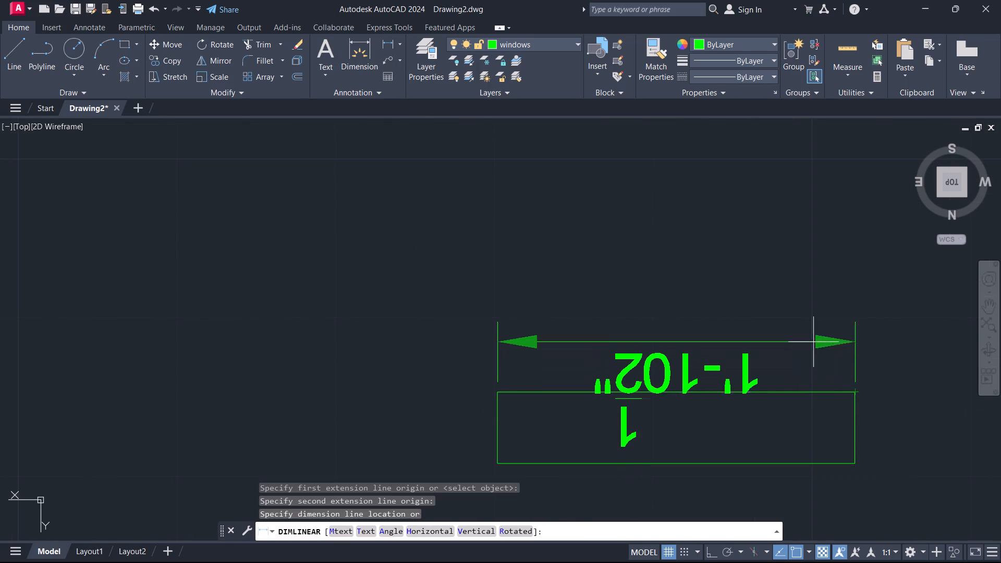
pyautogui.click(800, 261)
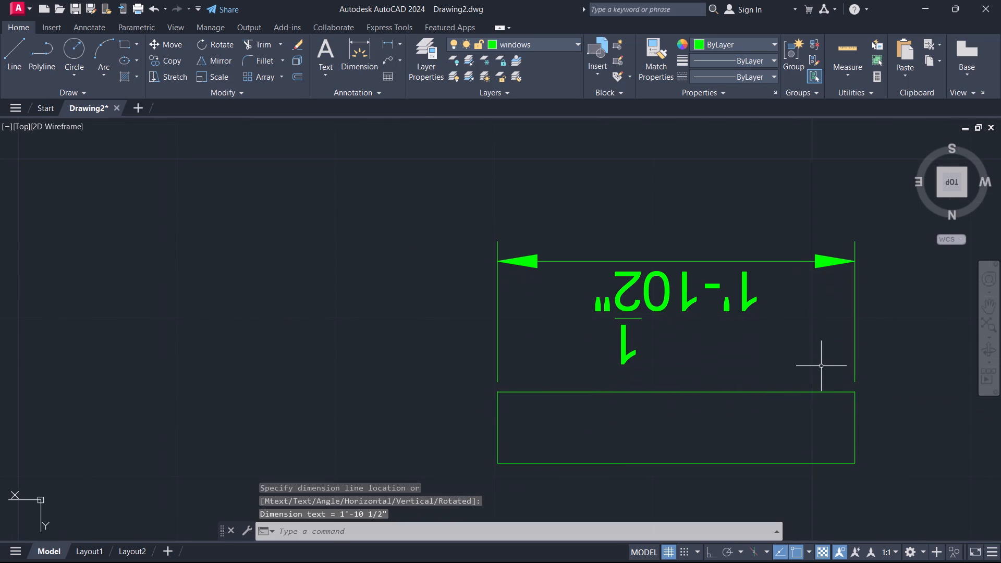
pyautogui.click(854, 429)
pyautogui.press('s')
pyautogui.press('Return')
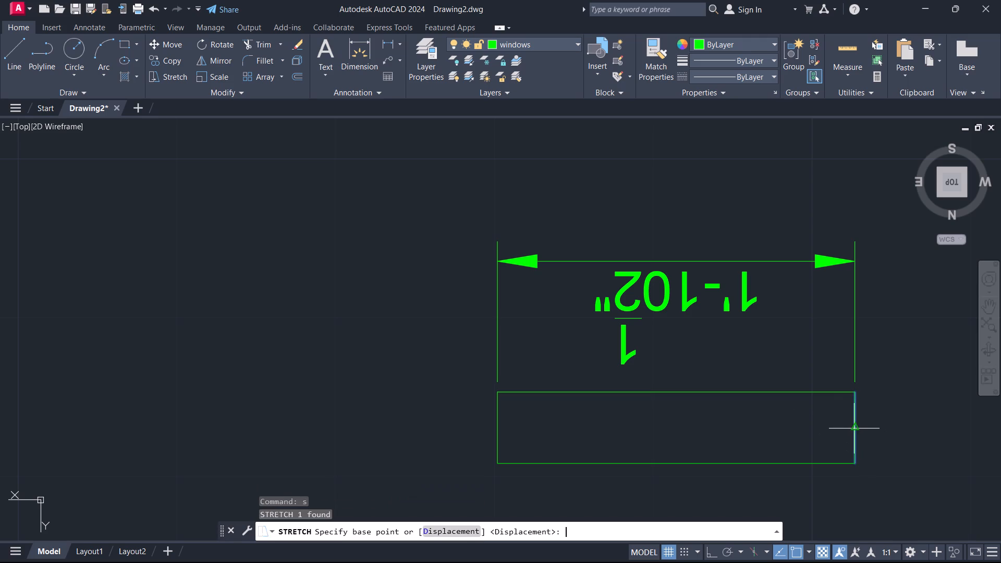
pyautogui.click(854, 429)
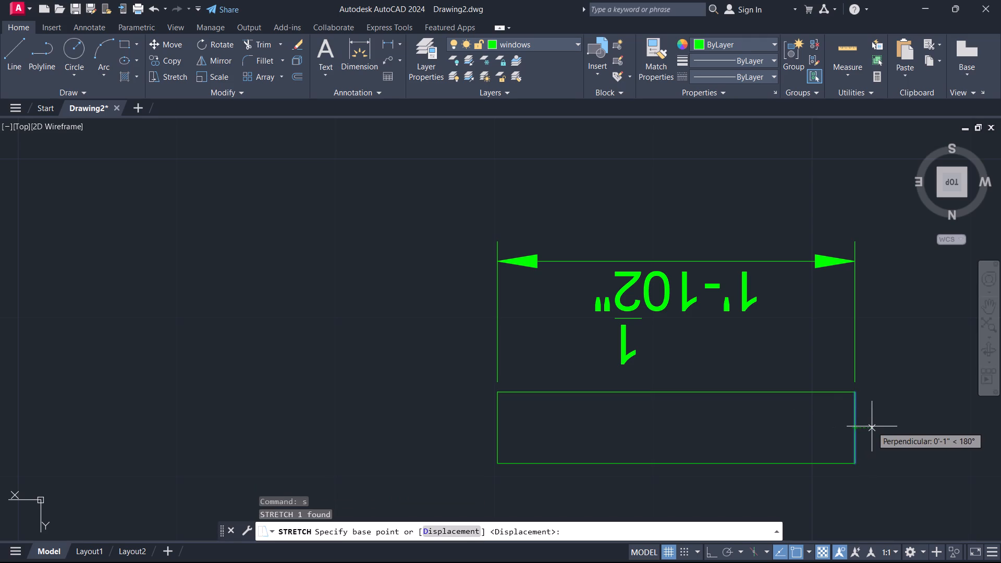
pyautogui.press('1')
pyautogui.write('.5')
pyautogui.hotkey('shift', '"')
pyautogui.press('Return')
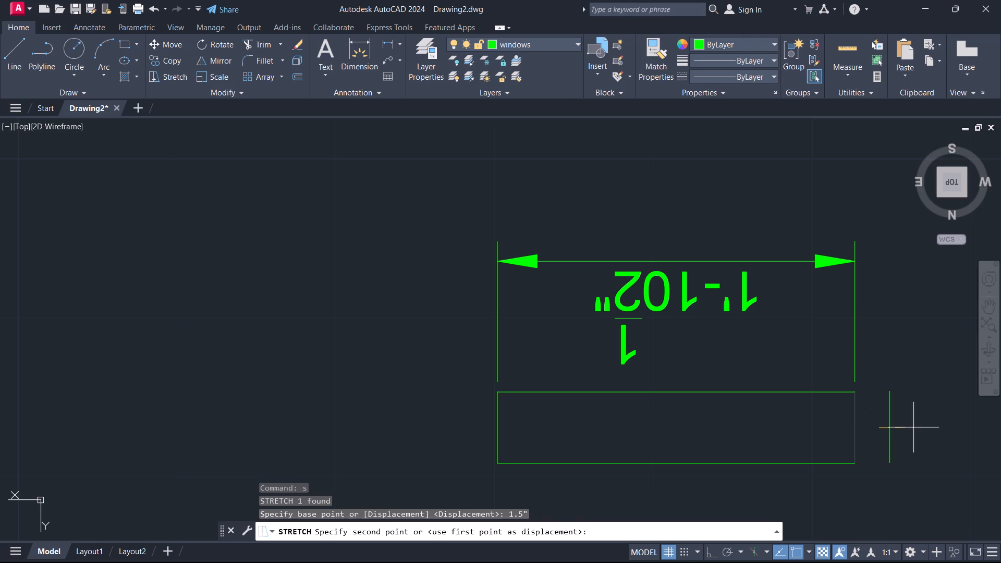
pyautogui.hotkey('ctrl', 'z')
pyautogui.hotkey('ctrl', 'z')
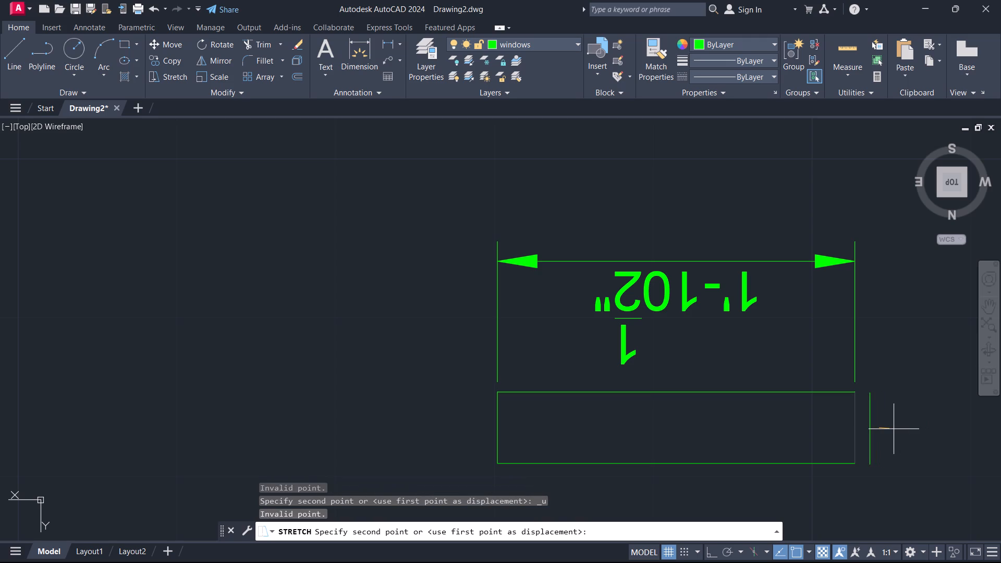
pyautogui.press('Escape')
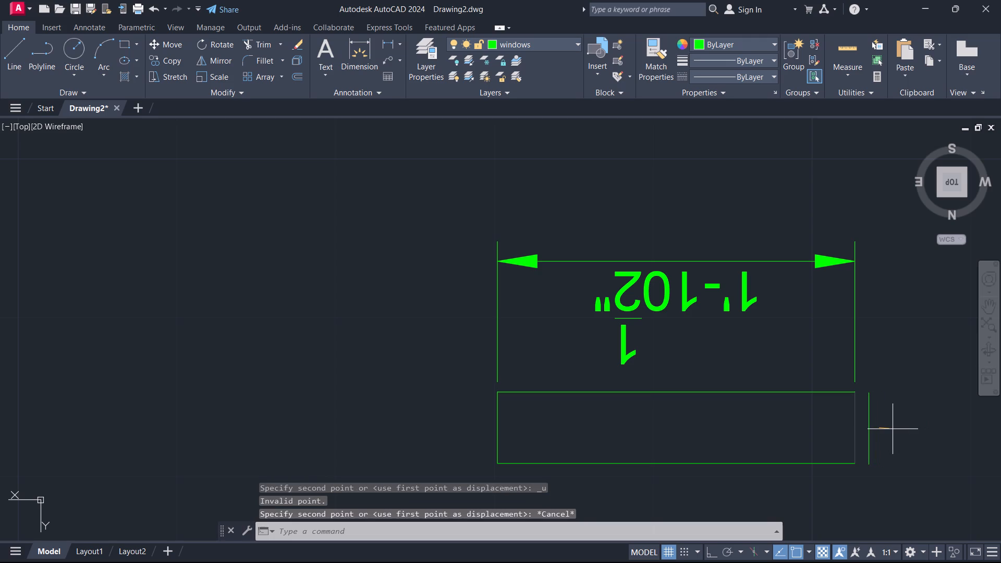
# Stretch the rectangle's right short edge 1.5" outward, using its midpoint as the base point.
pyautogui.click(856, 429)
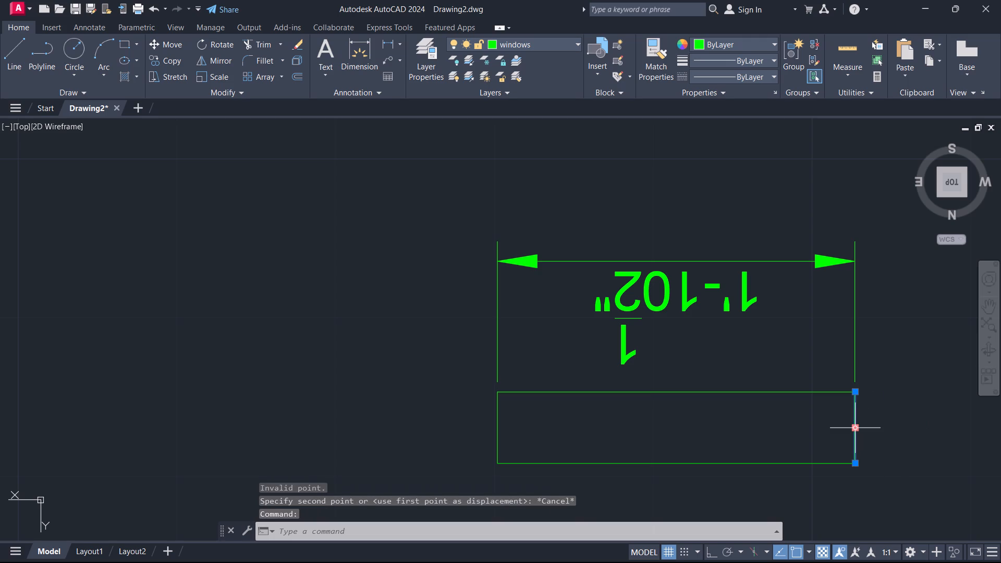
pyautogui.press('s')
pyautogui.press('Return')
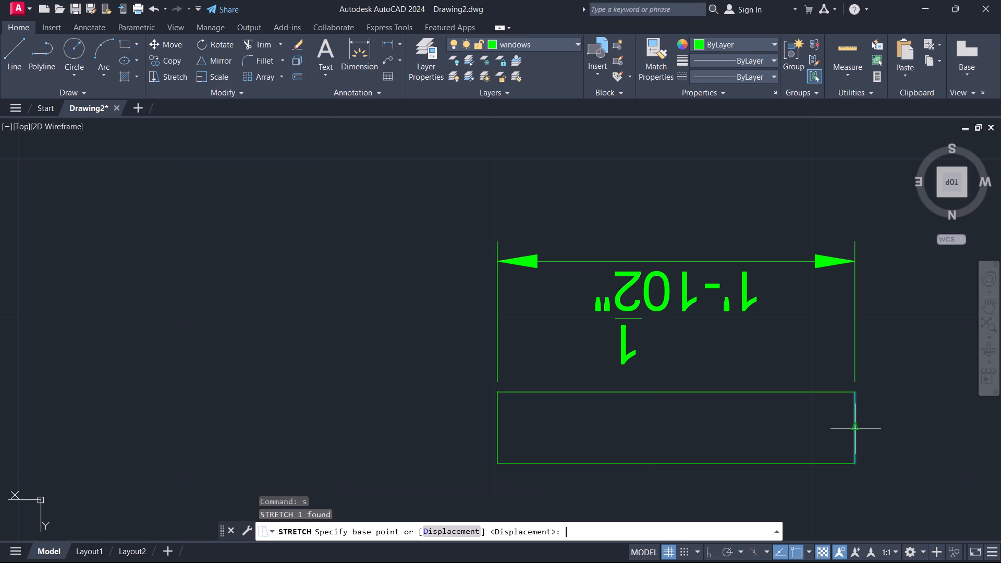
pyautogui.click(856, 429)
pyautogui.click(852, 428)
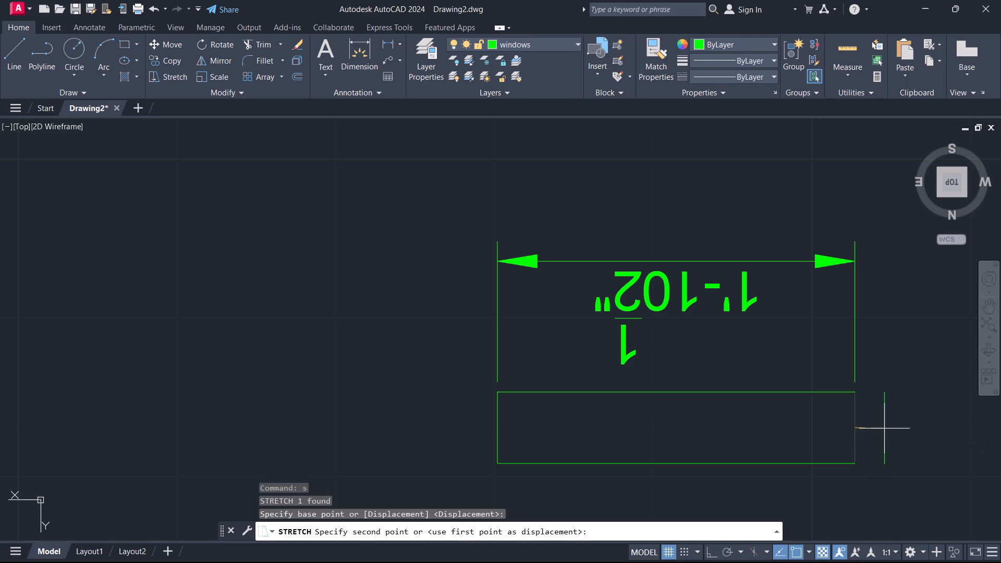
pyautogui.write('1.5"')
pyautogui.press('Return')
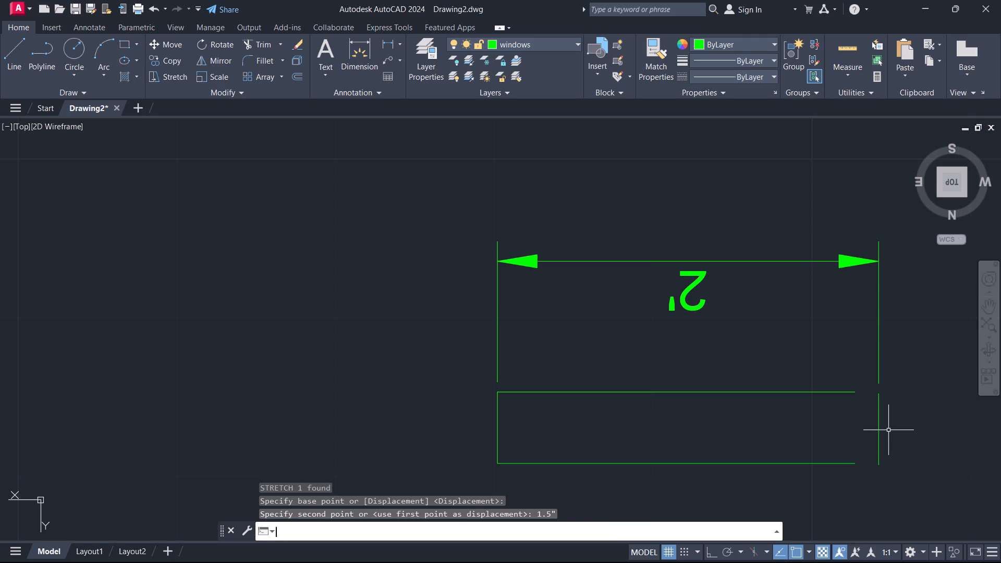
pyautogui.press('Escape')
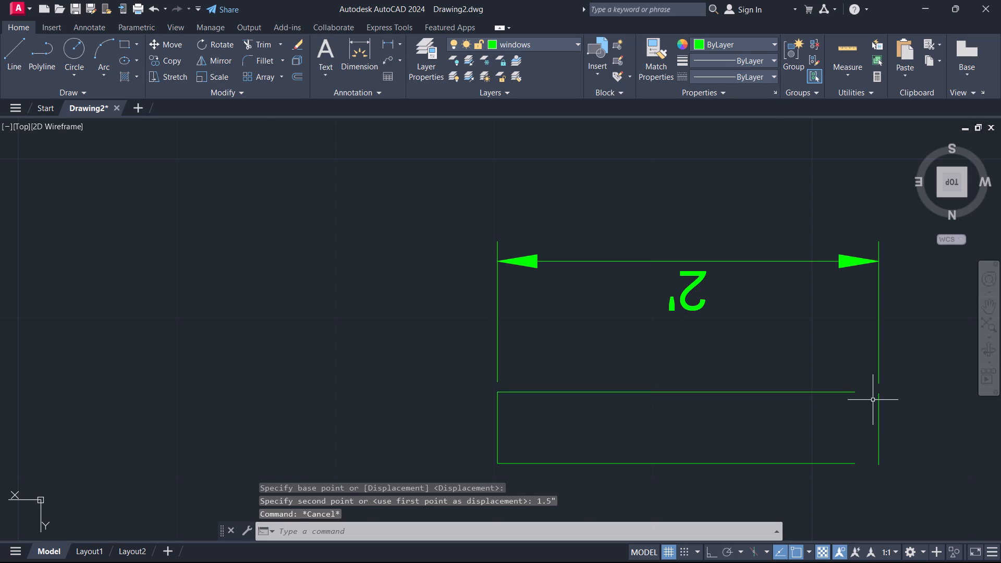
# Extend the rectangle's lower long edge to meet the displaced right short edge.
pyautogui.scroll(1, 873, 399)
pyautogui.scroll(1, 893, 474)
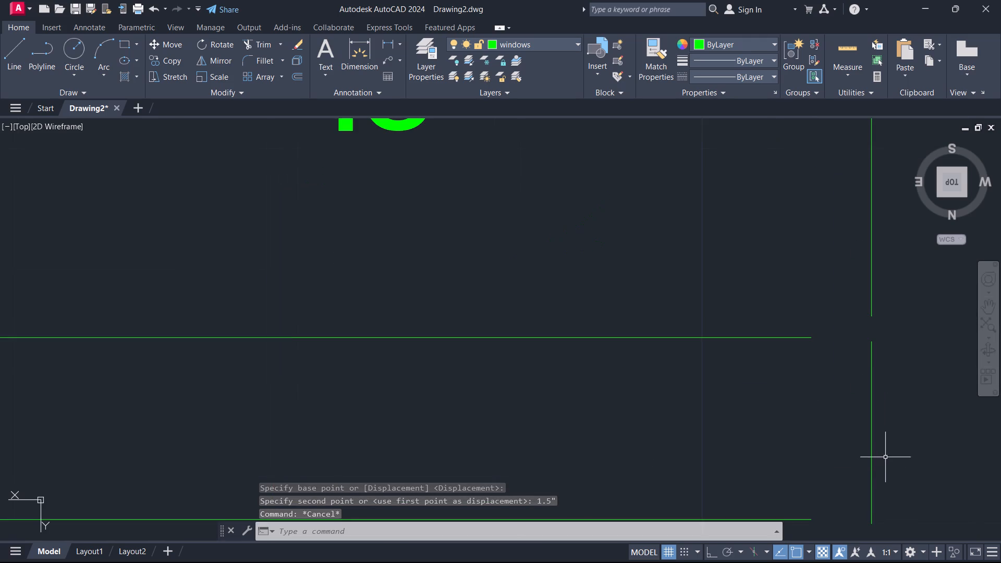
pyautogui.write('ex')
pyautogui.press('Return')
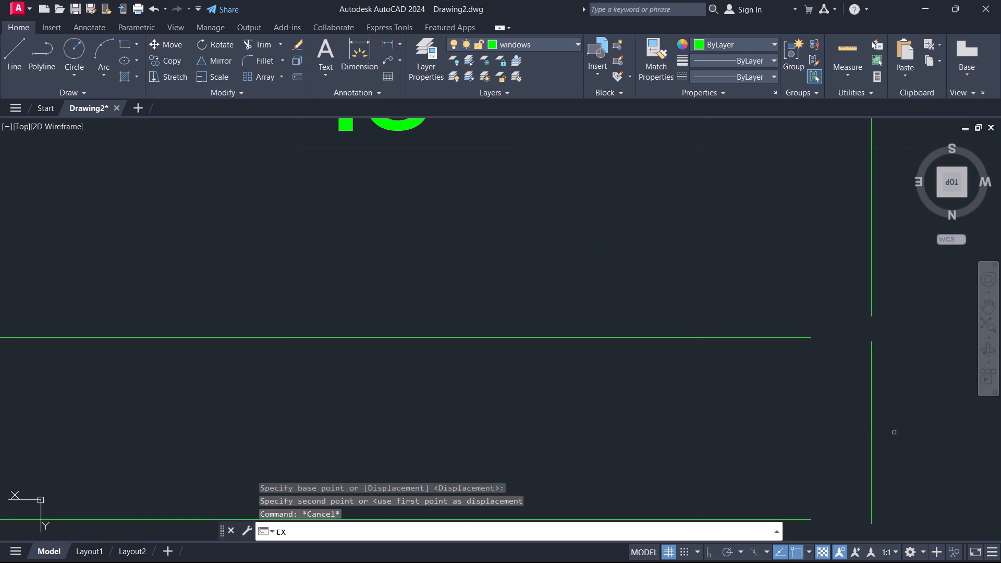
pyautogui.click(799, 520)
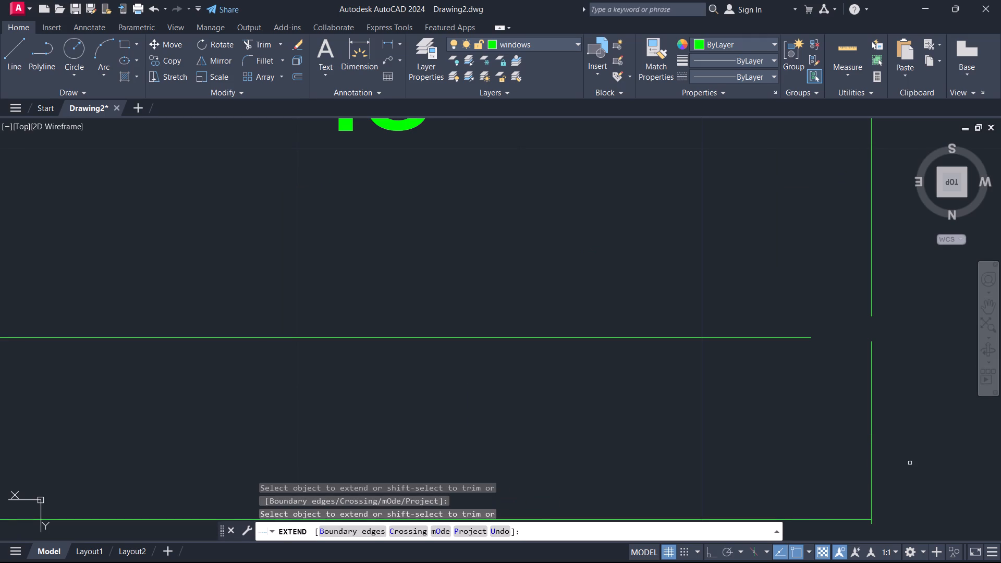
pyautogui.press('Escape')
# Move the right short edge so its lower endpoint coincides with the end of the extended lower edge.
pyautogui.click(873, 475)
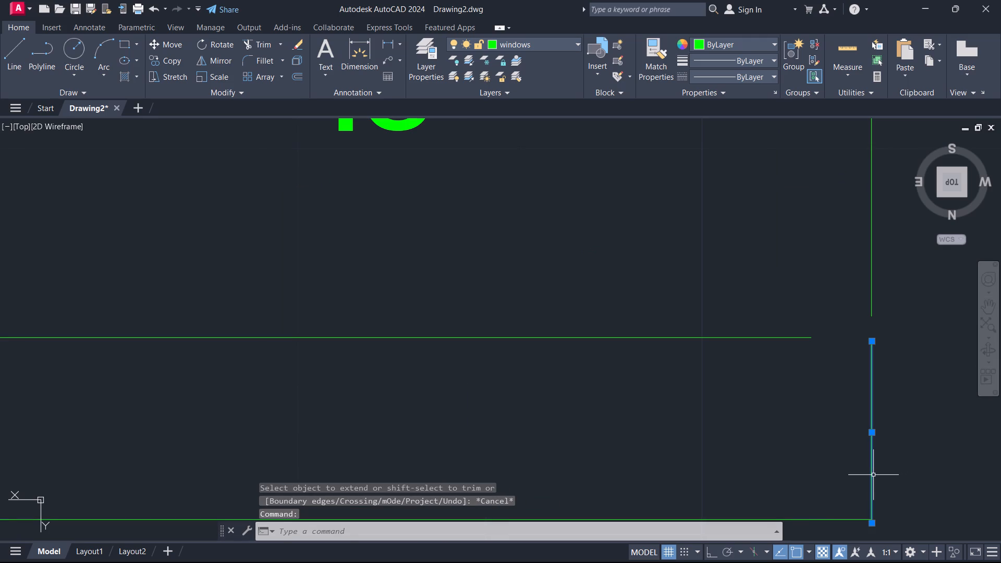
pyautogui.press('m')
pyautogui.press('Return')
pyautogui.scroll(1, 868, 522)
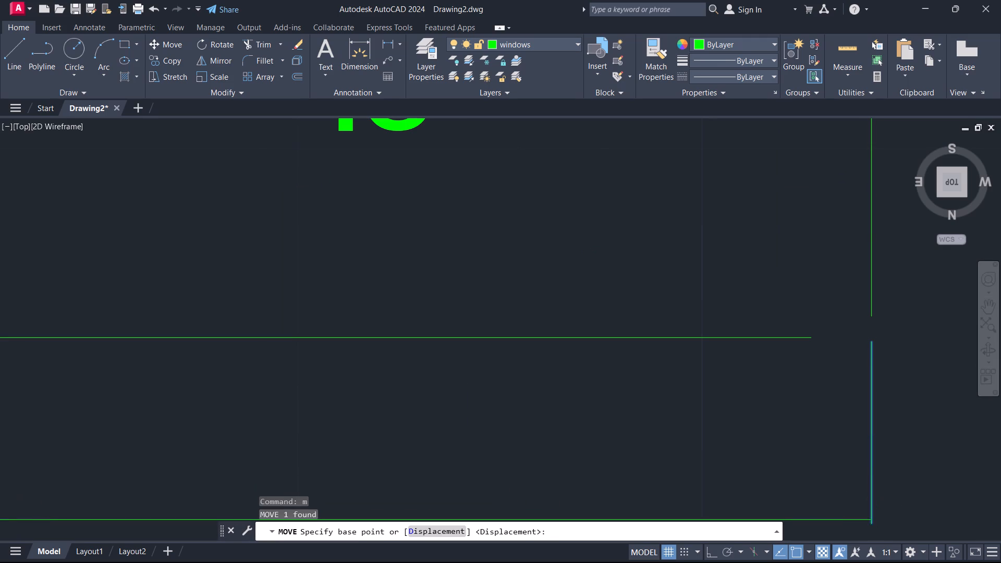
pyautogui.scroll(1, 868, 522)
pyautogui.click(875, 530)
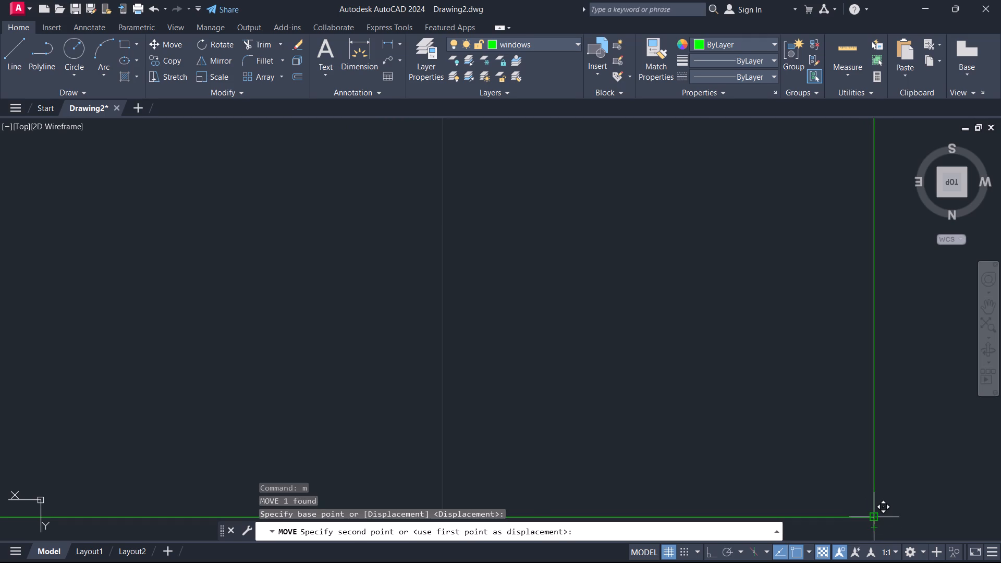
pyautogui.click(874, 516)
pyautogui.scroll(-2, 889, 453)
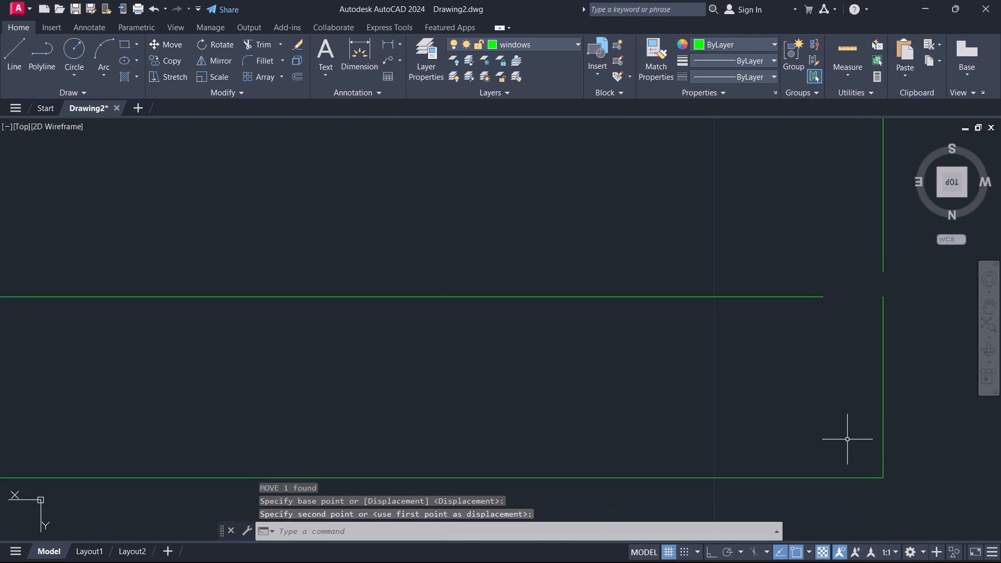
pyautogui.press('Escape')
# Extend the rectangle's upper long edge to the right short edge, closing the outline.
pyautogui.write('ex')
pyautogui.press('Return')
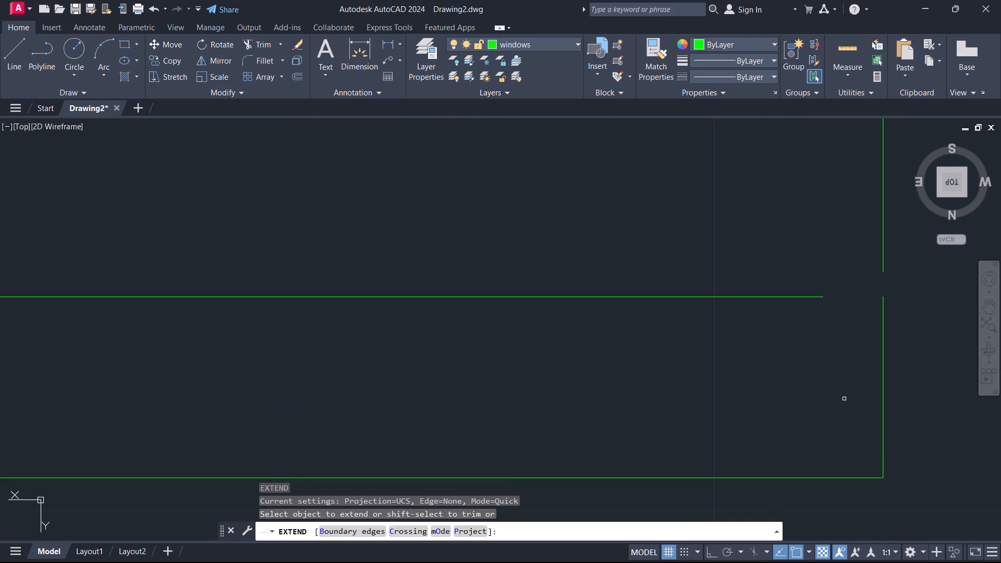
pyautogui.click(799, 297)
pyautogui.scroll(-2, 790, 338)
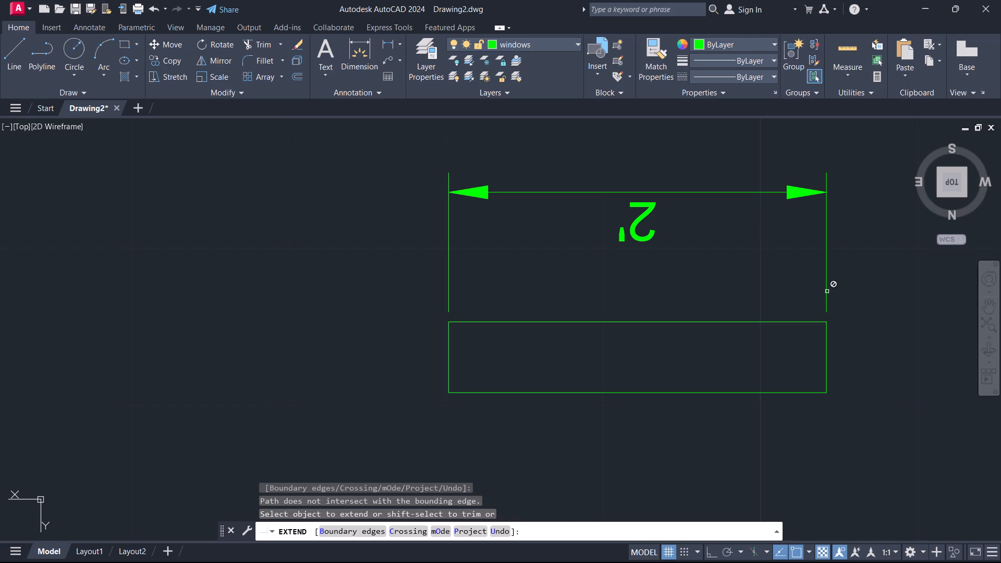
pyautogui.click(825, 291)
pyautogui.press('Escape')
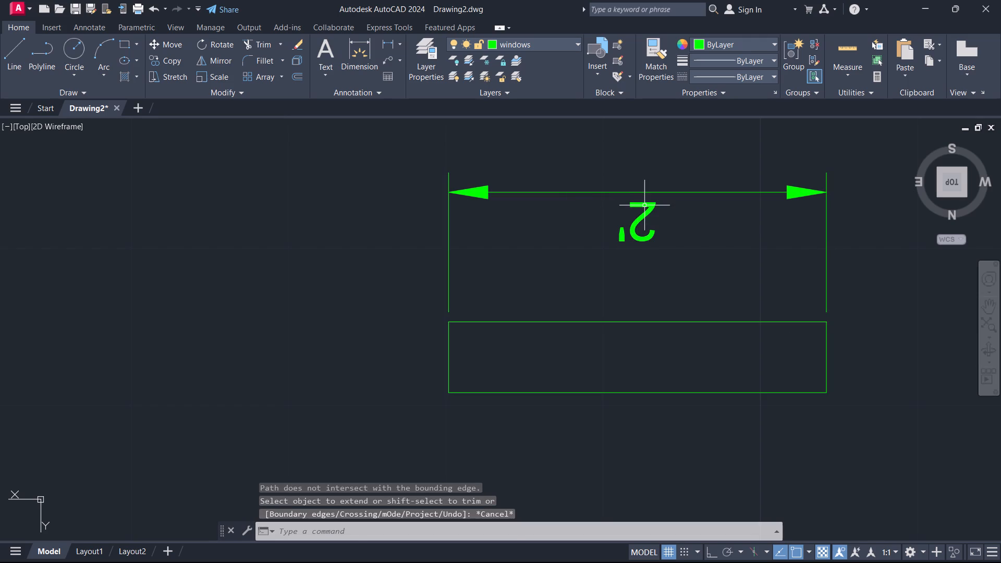
# Erase the linear dimension above the green rectangle.
pyautogui.click(646, 200)
pyautogui.moveTo(652, 180); pyautogui.dragTo(657, 180)
pyautogui.click(765, 175)
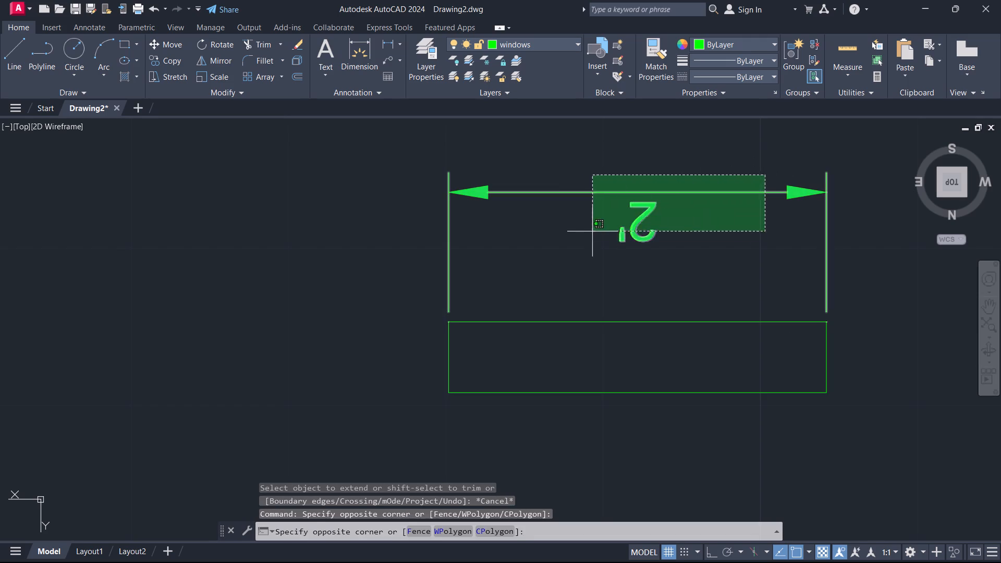
pyautogui.click(571, 246)
pyautogui.press('e')
pyautogui.press('Return')
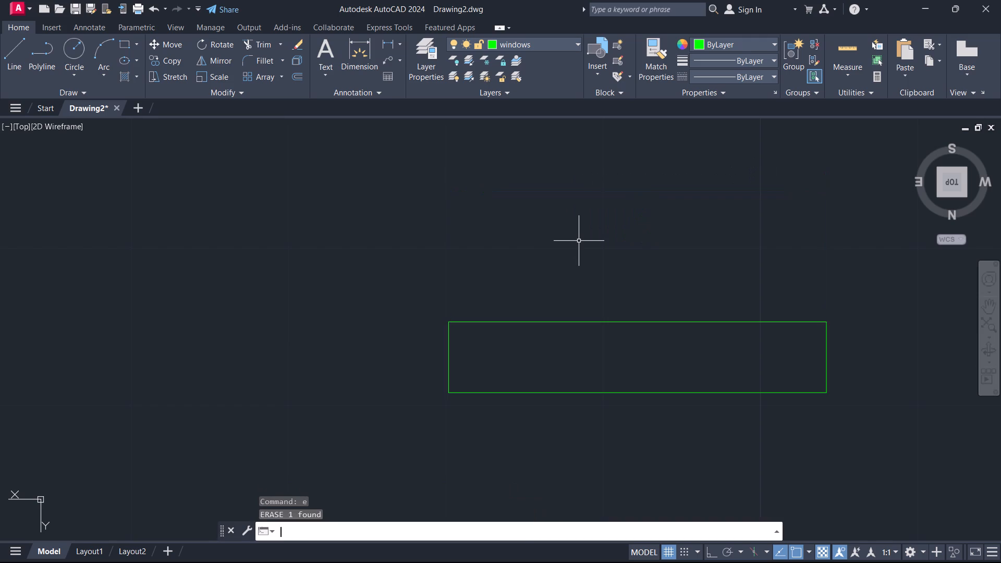
# Copy the green rectangle twice straight below itself from its lower-left corner, leaving gaps between the three rectangles.
pyautogui.scroll(-2, 579, 241)
pyautogui.click(471, 241)
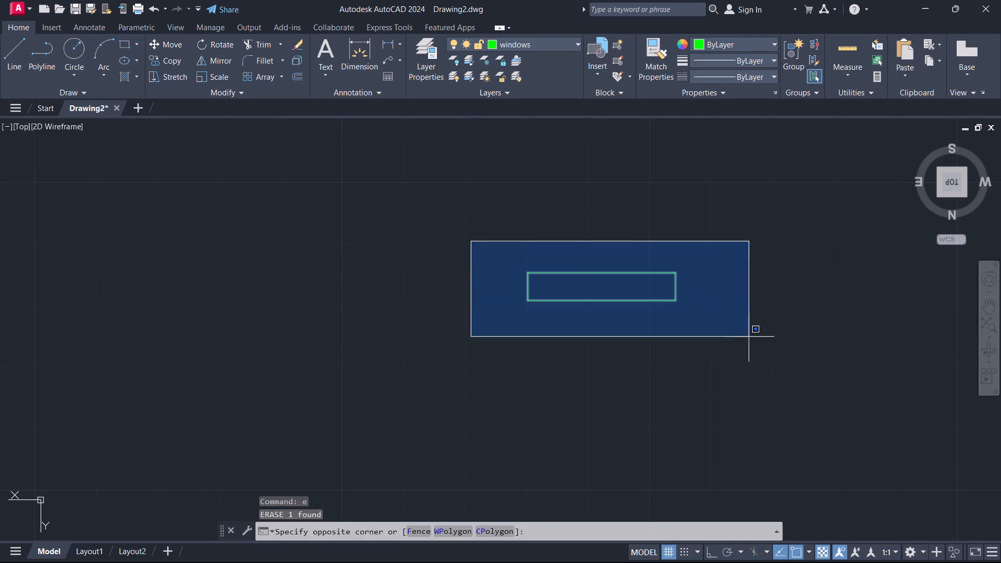
pyautogui.click(816, 359)
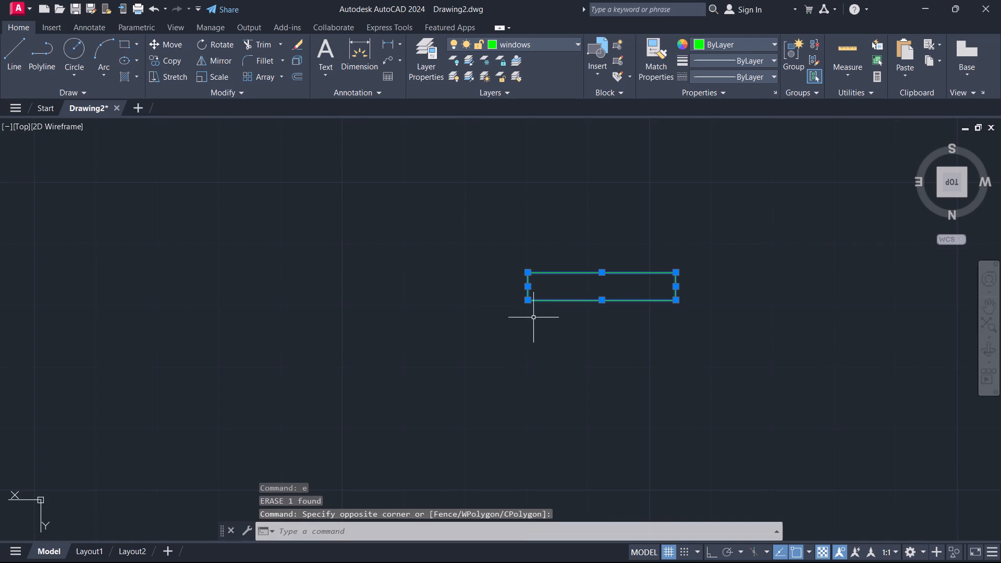
pyautogui.press('c')
pyautogui.press('o')
pyautogui.press('Return')
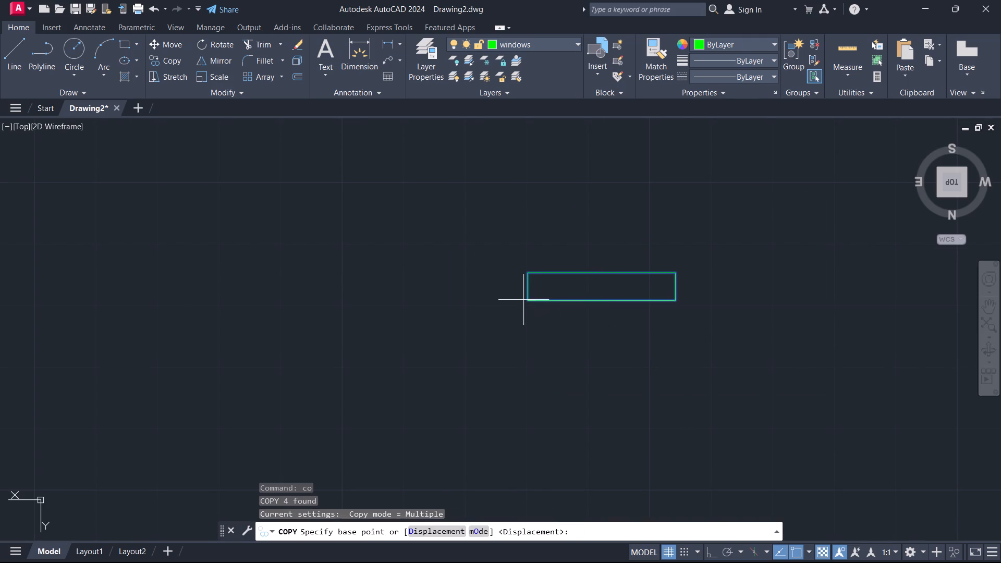
pyautogui.click(527, 304)
pyautogui.click(529, 366)
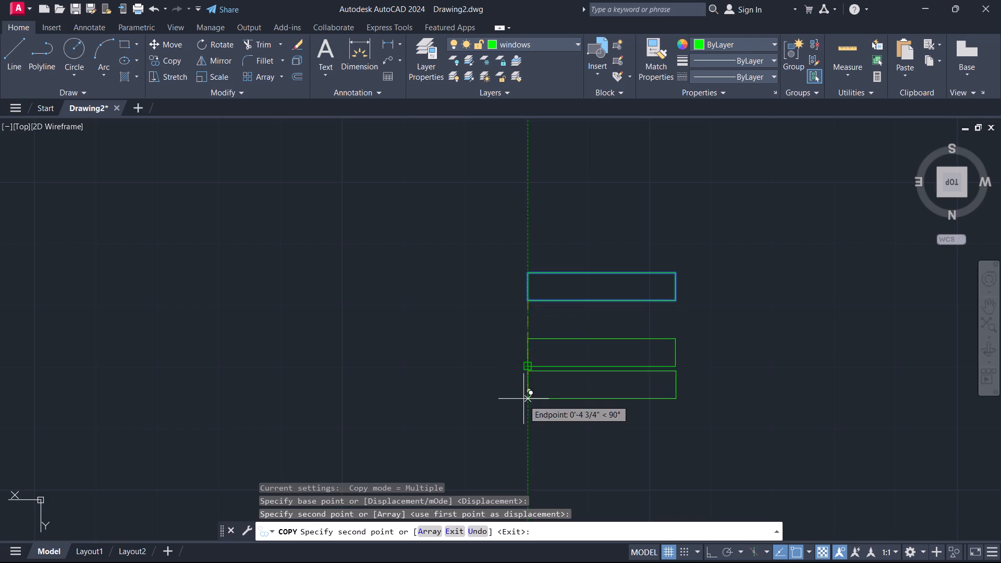
pyautogui.click(522, 437)
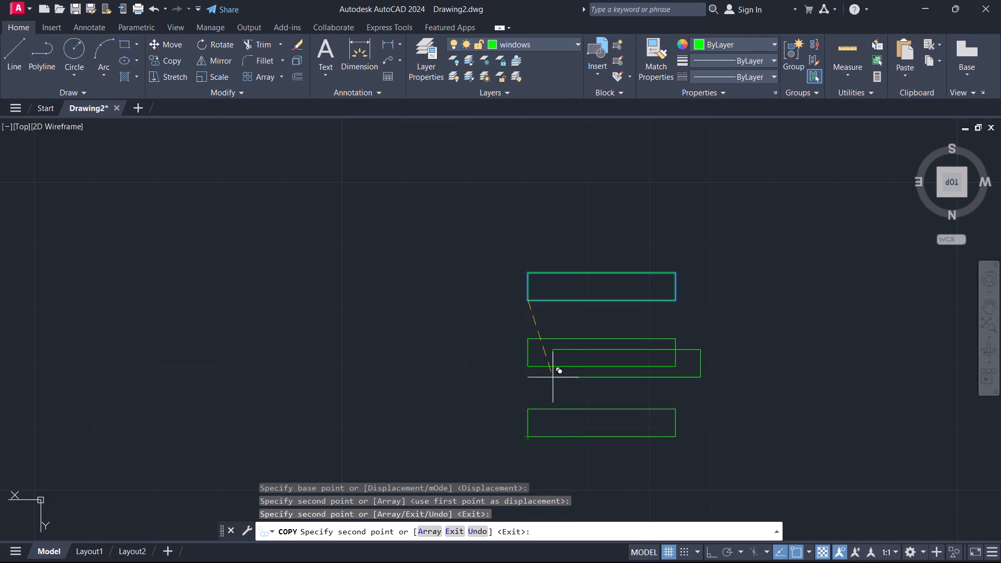
pyautogui.press('Escape')
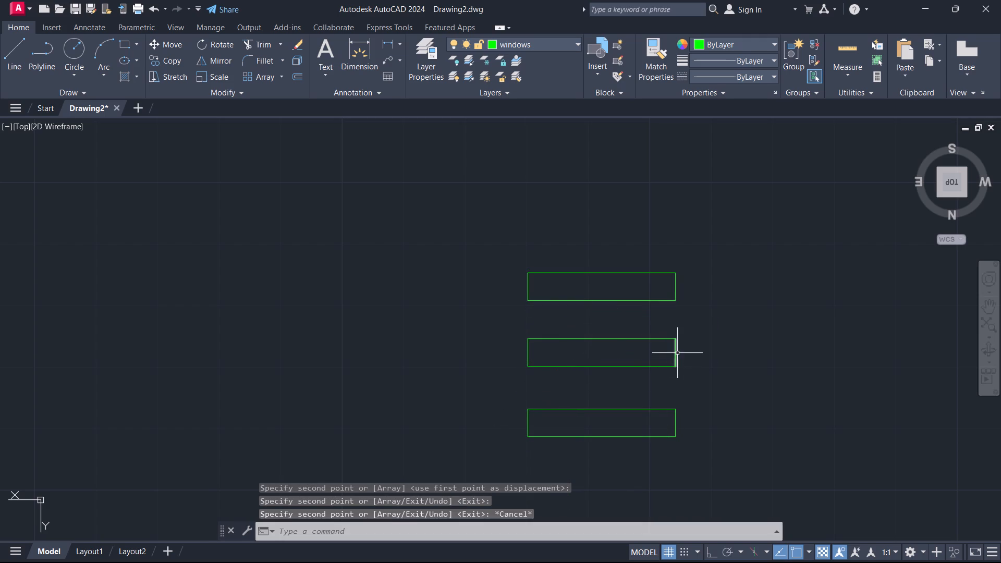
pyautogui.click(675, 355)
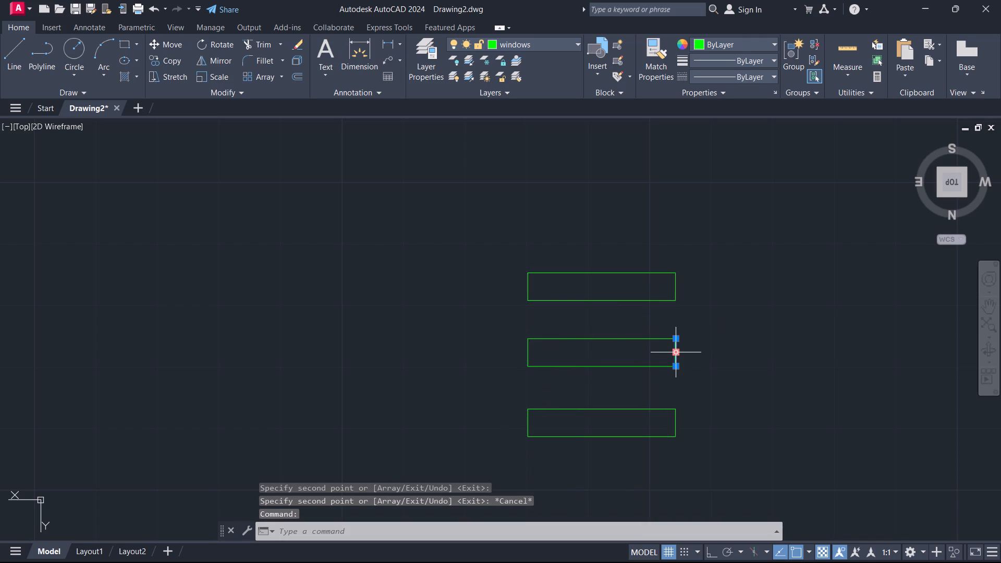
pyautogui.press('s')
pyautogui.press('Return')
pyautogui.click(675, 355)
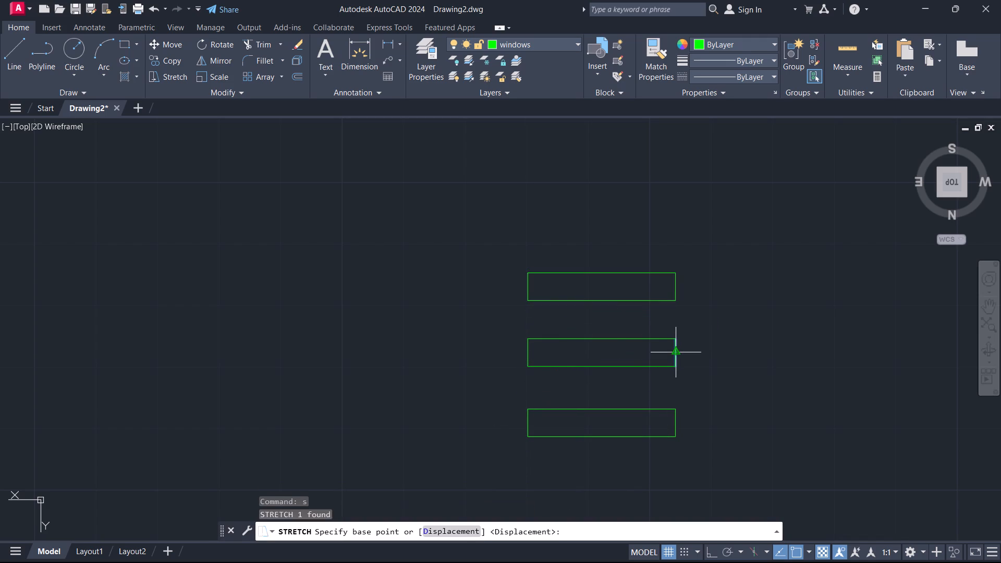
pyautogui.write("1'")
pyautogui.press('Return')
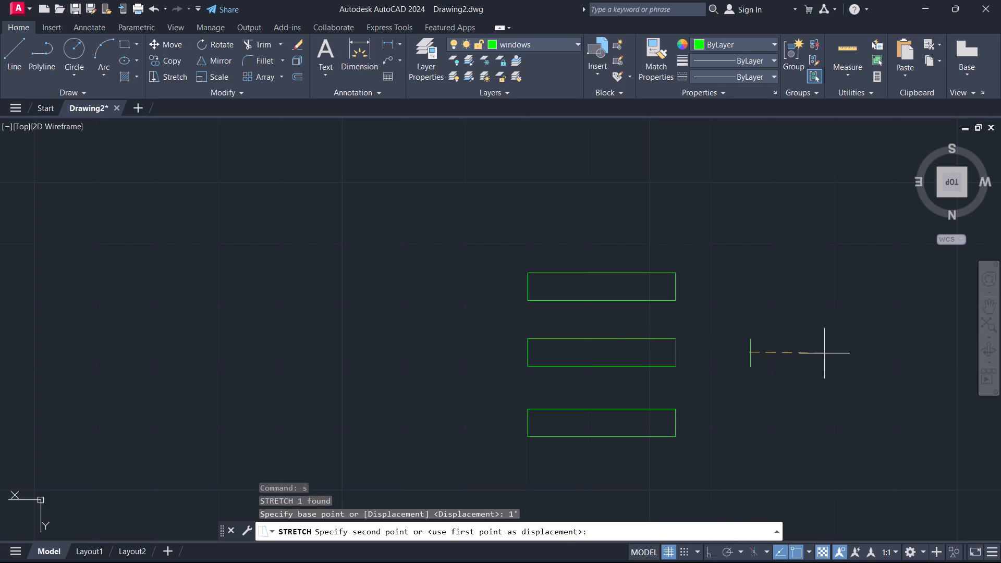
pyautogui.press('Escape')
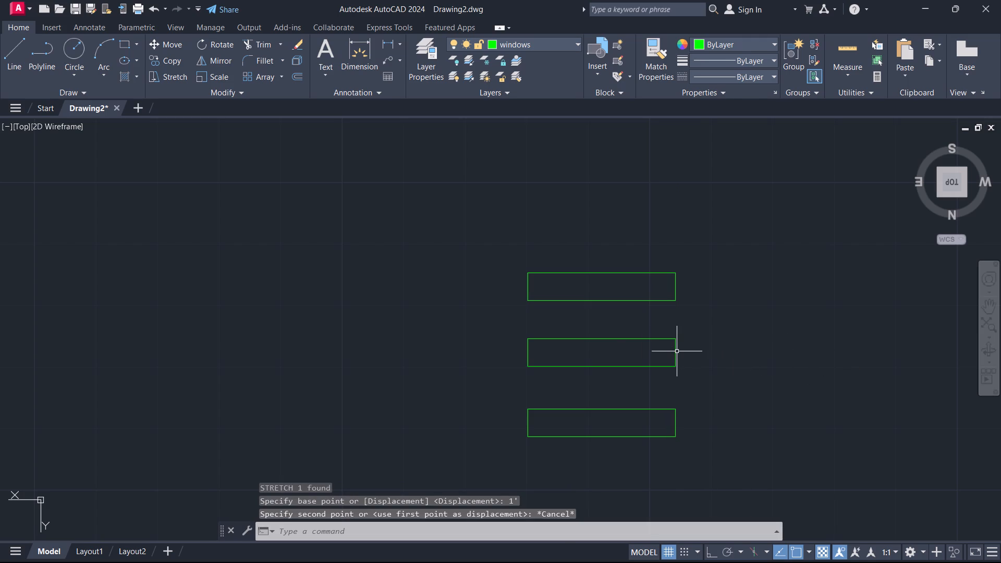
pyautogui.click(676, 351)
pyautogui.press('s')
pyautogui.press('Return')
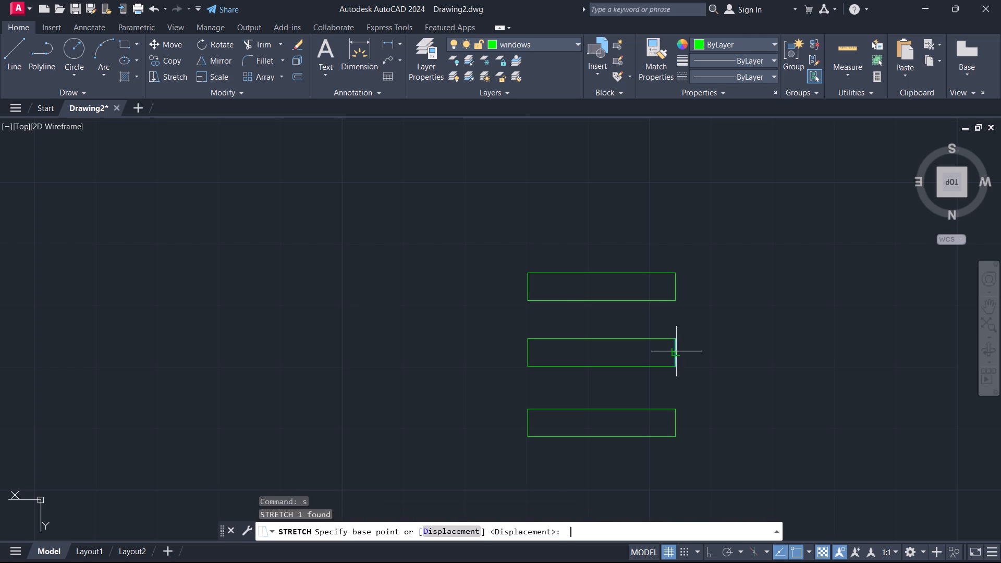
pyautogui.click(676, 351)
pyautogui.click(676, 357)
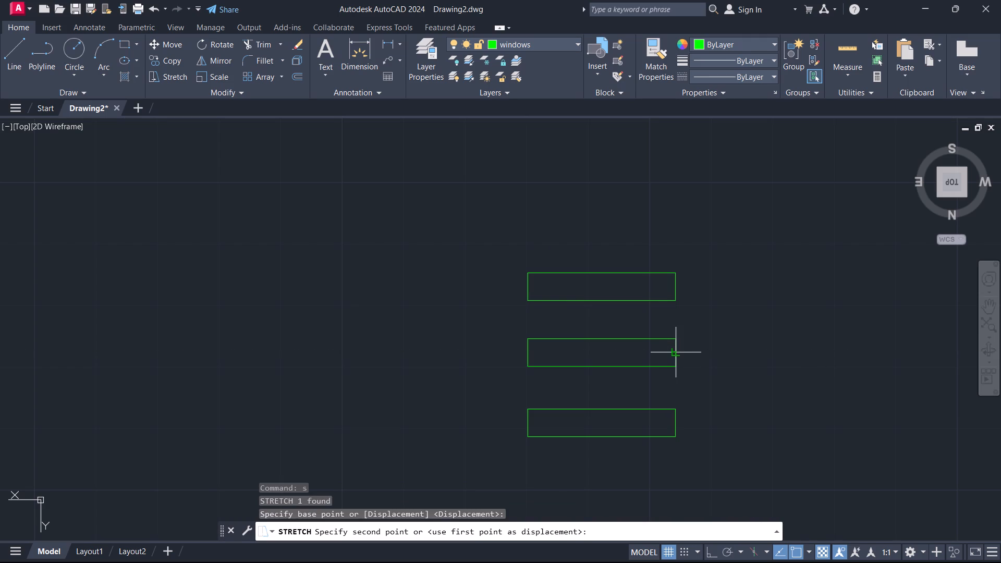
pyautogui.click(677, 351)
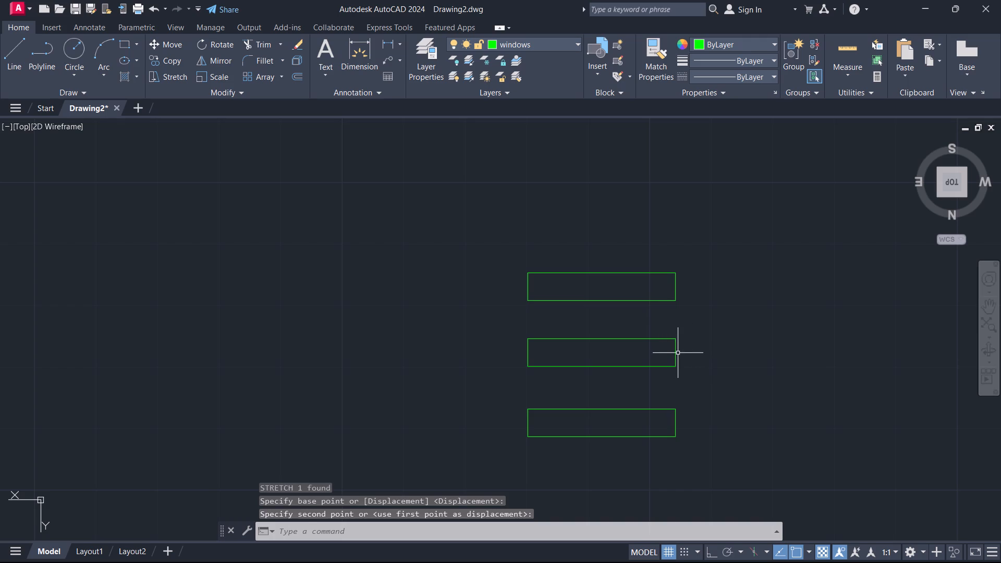
# Stretch the middle rectangle's right short edge 1' outward from its midpoint to the right.
pyautogui.click(676, 354)
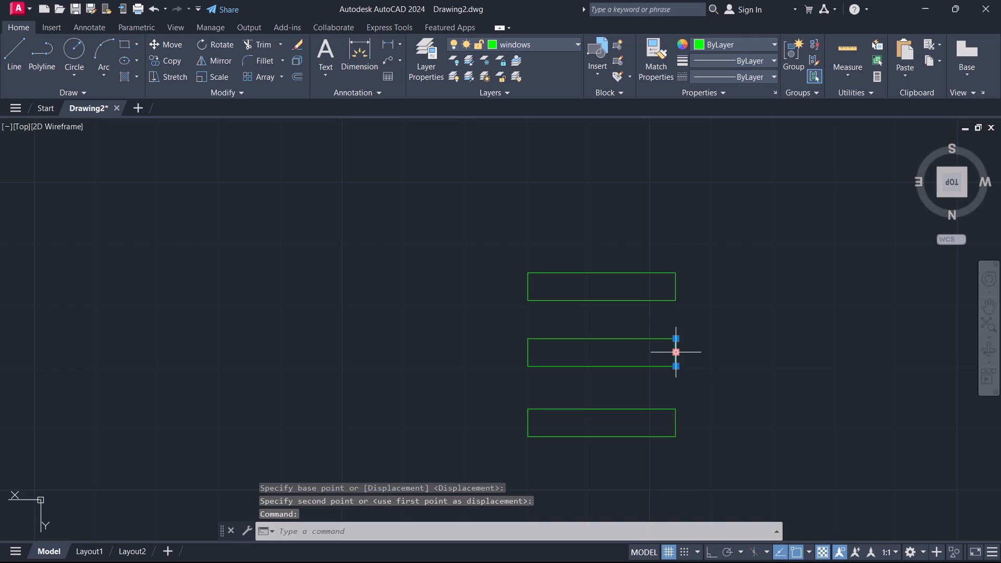
pyautogui.press('s')
pyautogui.press('Return')
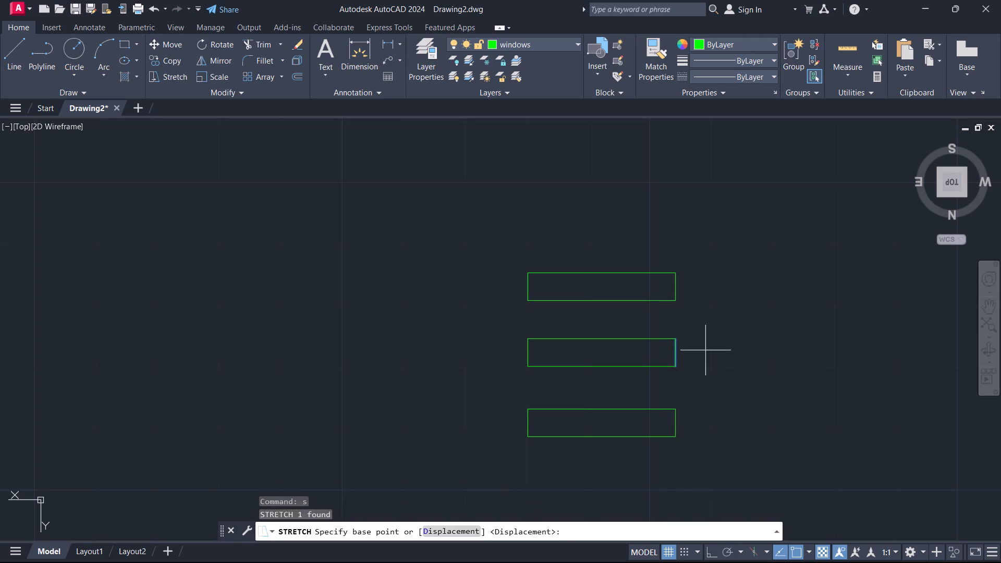
pyautogui.click(678, 351)
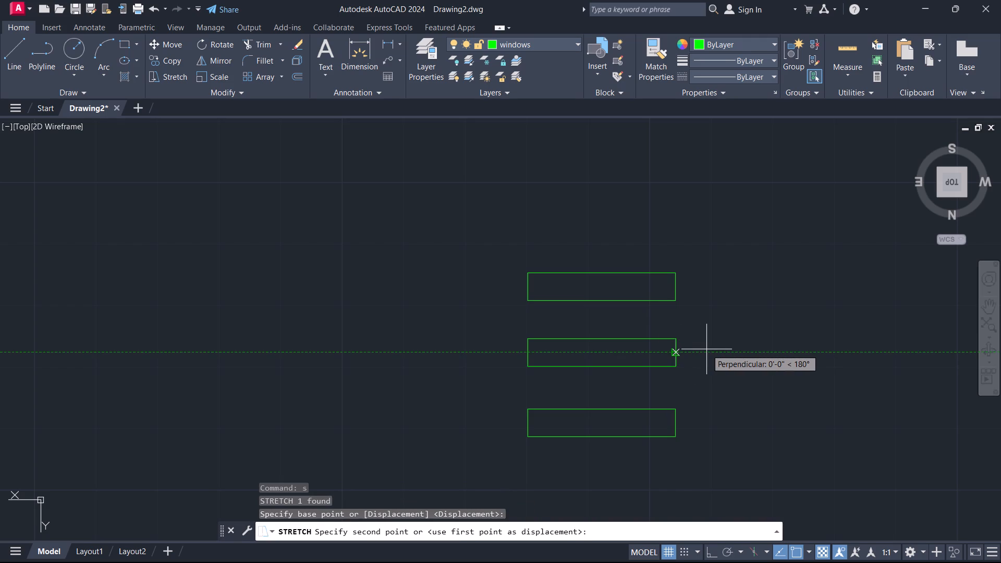
pyautogui.write("1'")
pyautogui.press('Return')
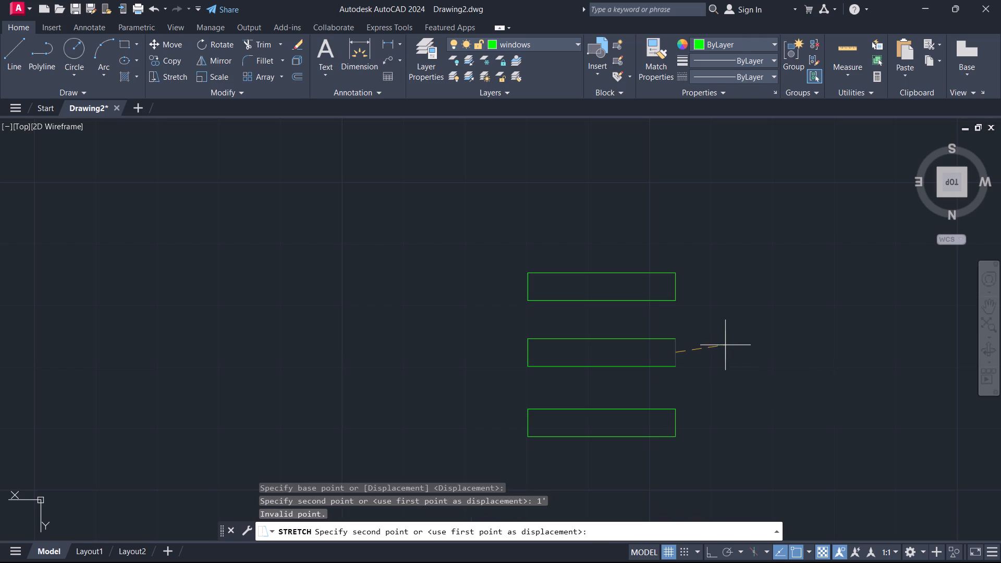
pyautogui.write("1'")
pyautogui.press('Return')
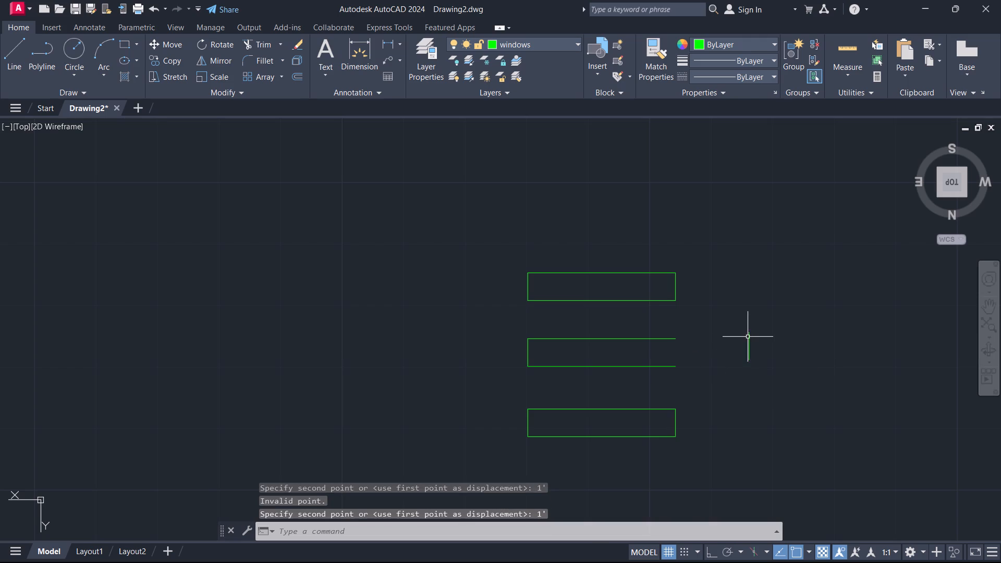
# With Ortho on, stretch the bottom rectangle's right short edge 2' horizontally outward from its midpoint.
pyautogui.press('F8')
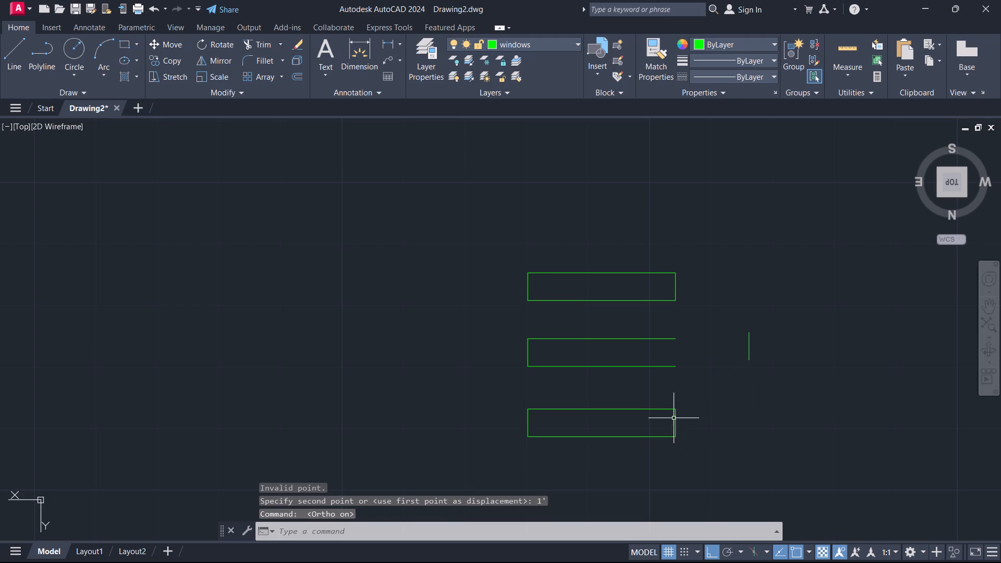
pyautogui.click(676, 418)
pyautogui.press('s')
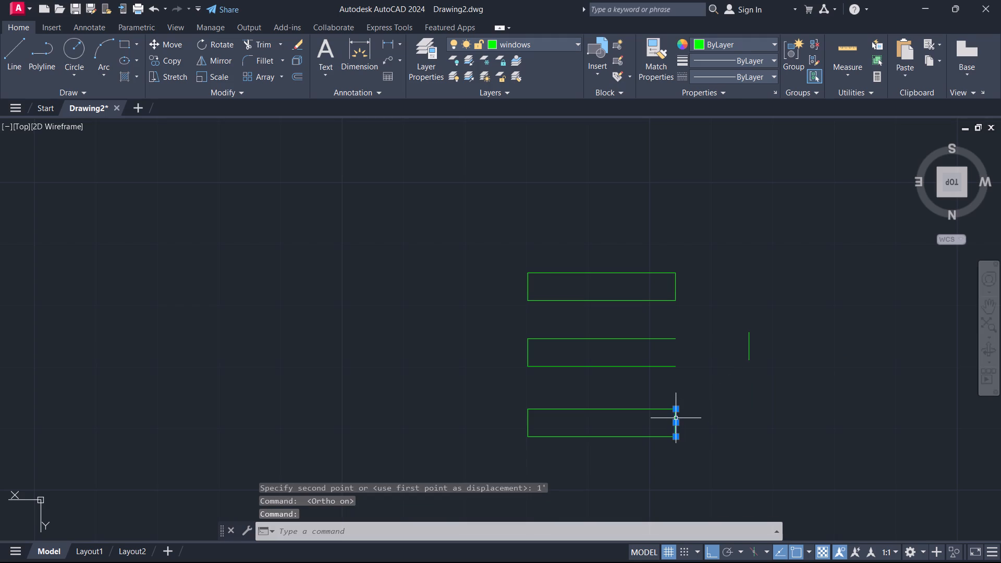
pyautogui.press('Return')
pyautogui.click(676, 420)
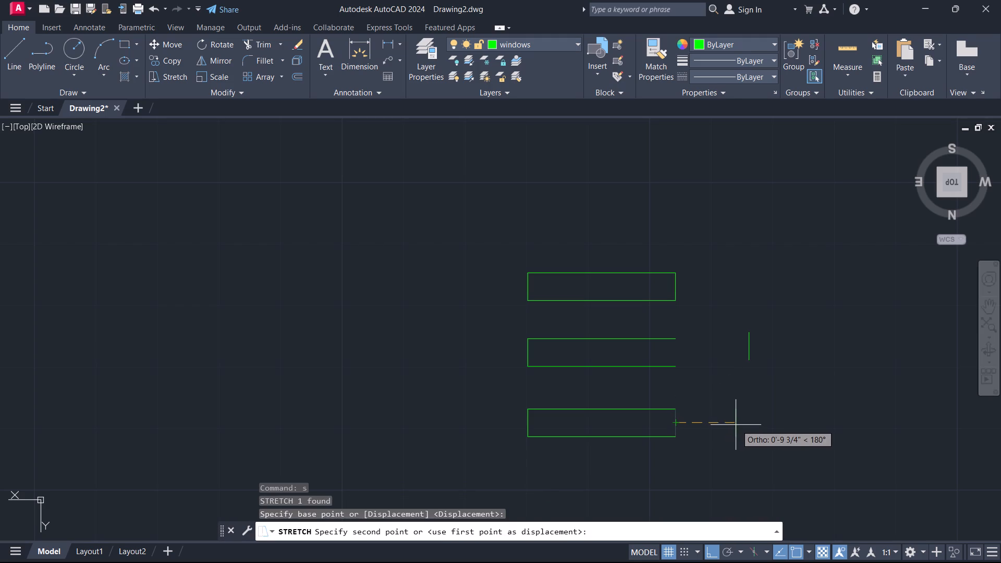
pyautogui.write("2'")
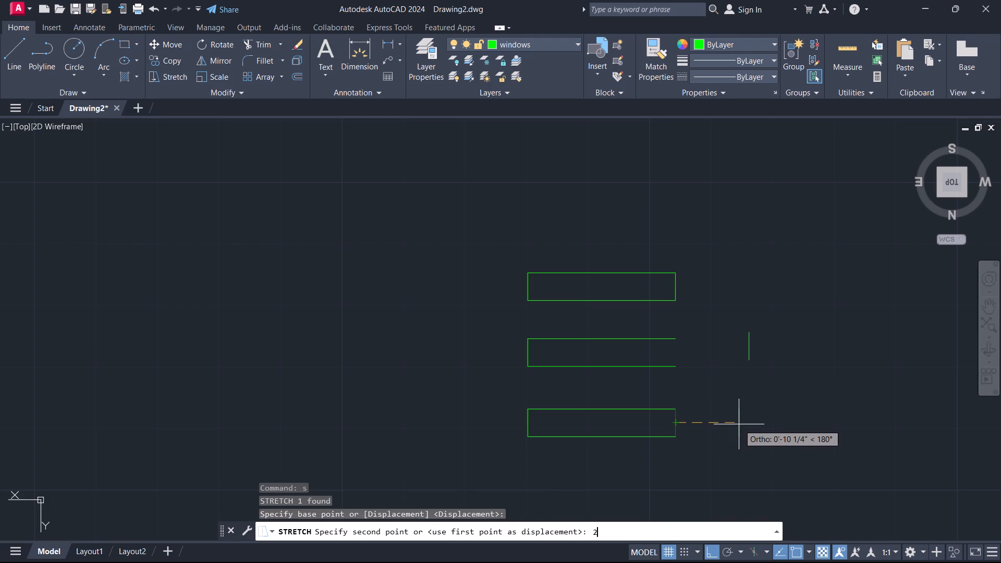
pyautogui.press('Return')
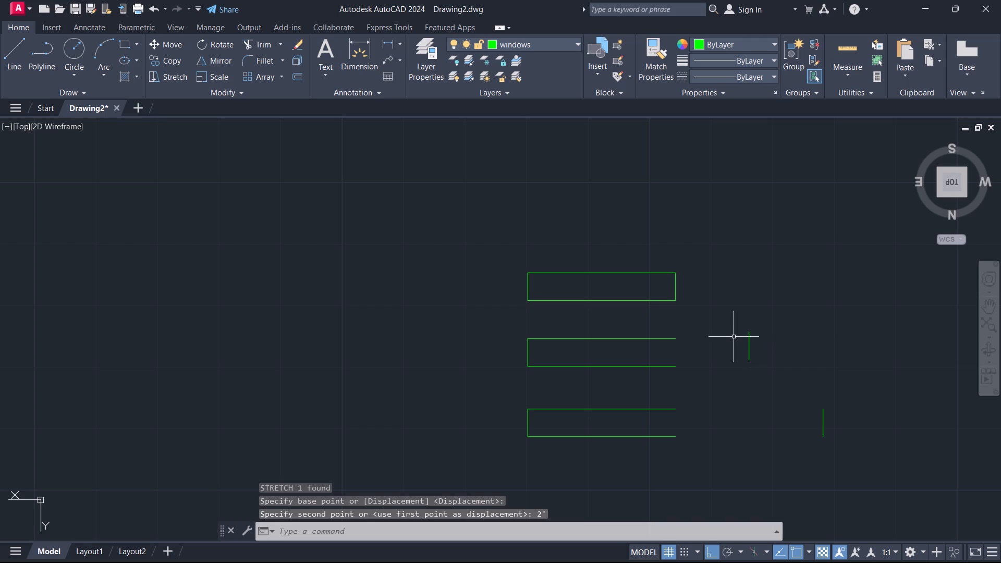
# Extend both long edges of the bottom rectangle and the middle rectangle's upper long edge to their displaced short edges.
pyautogui.write('ex')
pyautogui.press('Return')
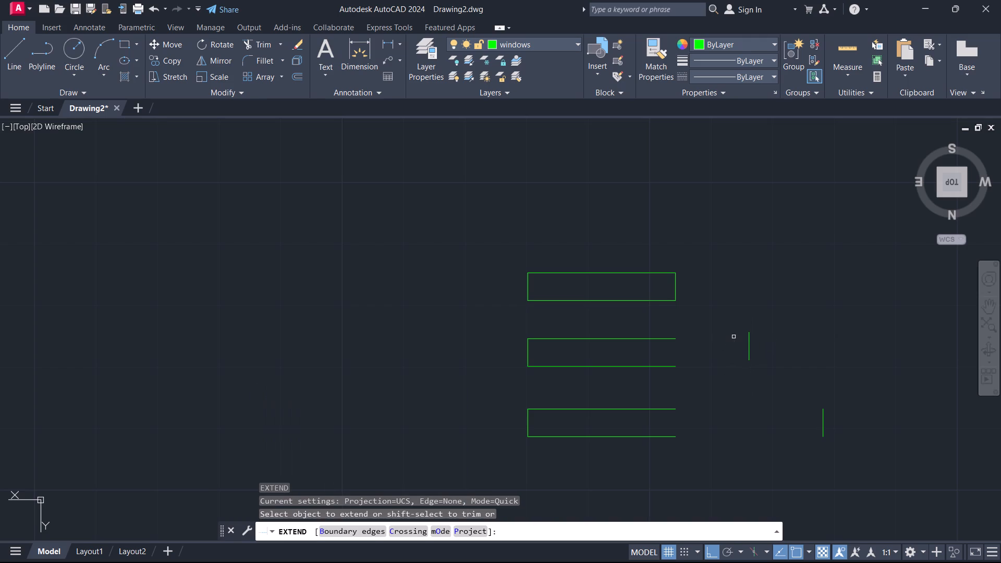
pyautogui.click(652, 409)
pyautogui.click(657, 436)
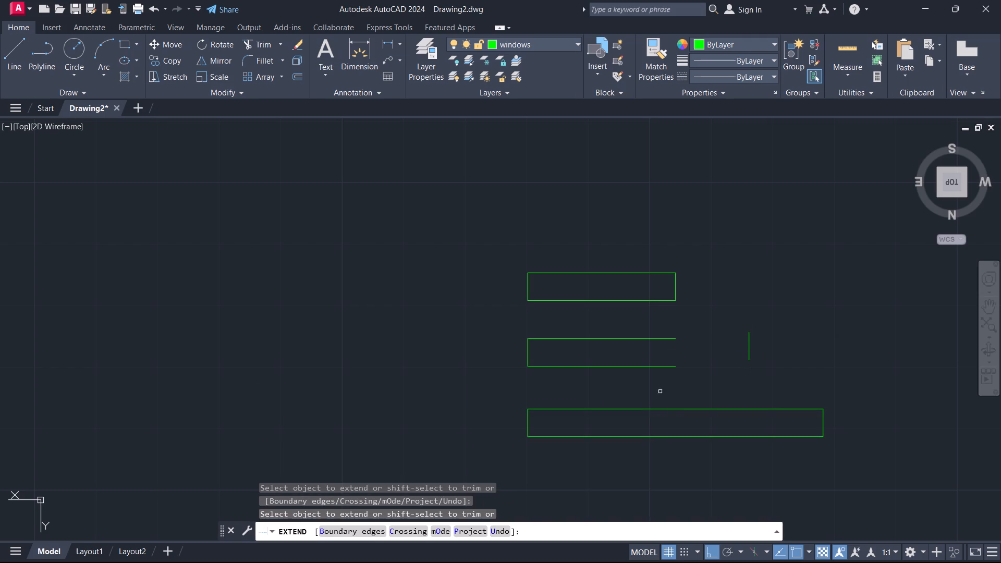
pyautogui.click(667, 339)
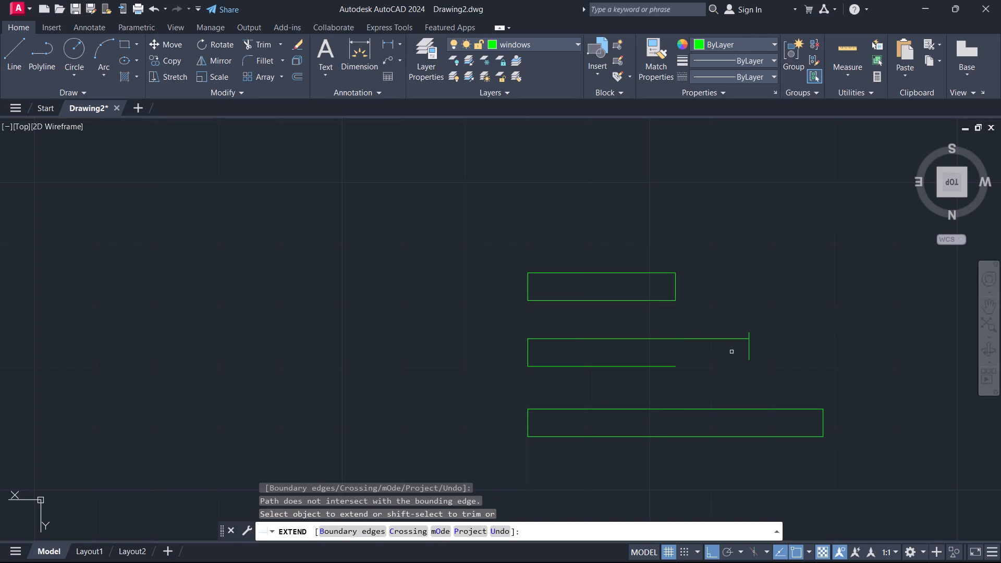
pyautogui.press('Escape')
# Move the middle rectangle's right short edge down so its upper endpoint meets the end of the extended upper edge.
pyautogui.scroll(3, 749, 329)
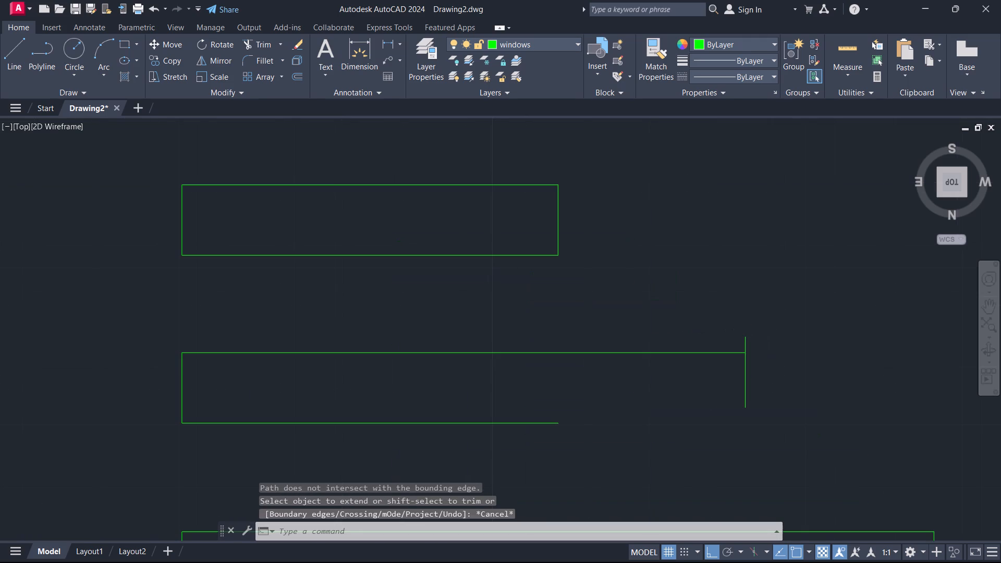
pyautogui.press('m')
pyautogui.press('Return')
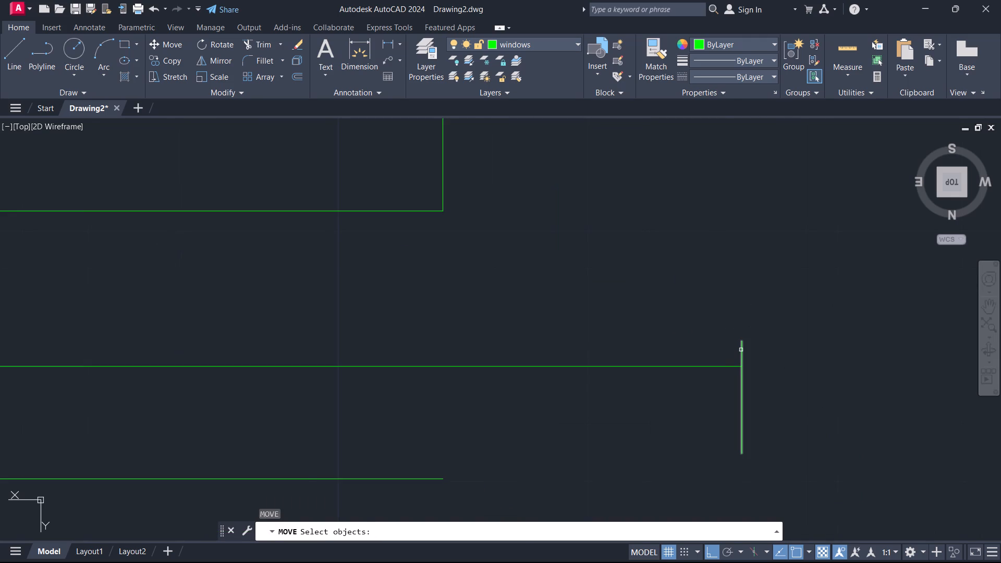
pyautogui.click(741, 350)
pyautogui.press('Return')
pyautogui.click(743, 345)
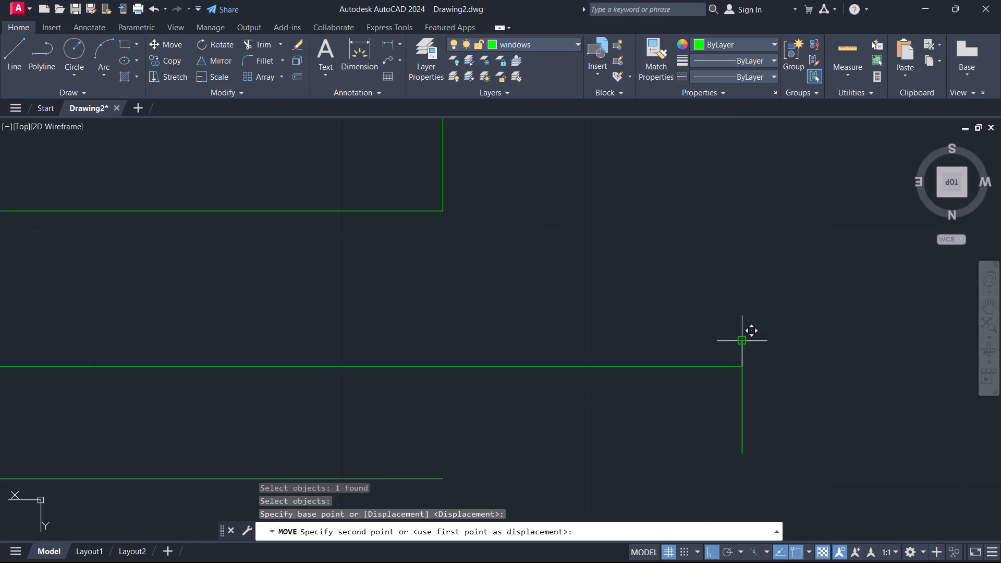
pyautogui.click(746, 366)
pyautogui.press('Escape')
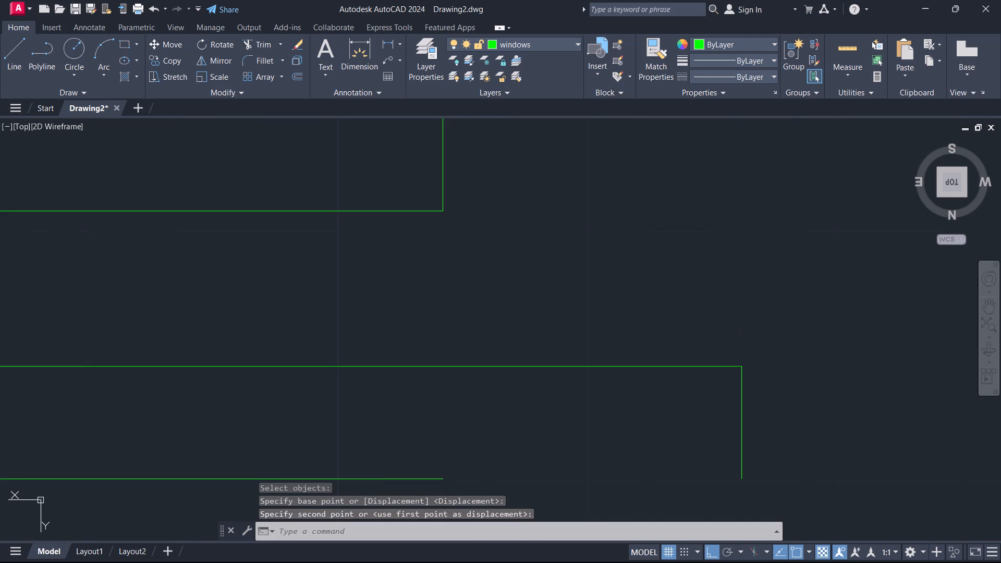
# Extend the middle rectangle's lower long edge to the right short edge, closing the outline.
pyautogui.press('e')
pyautogui.press('x')
pyautogui.press('Return')
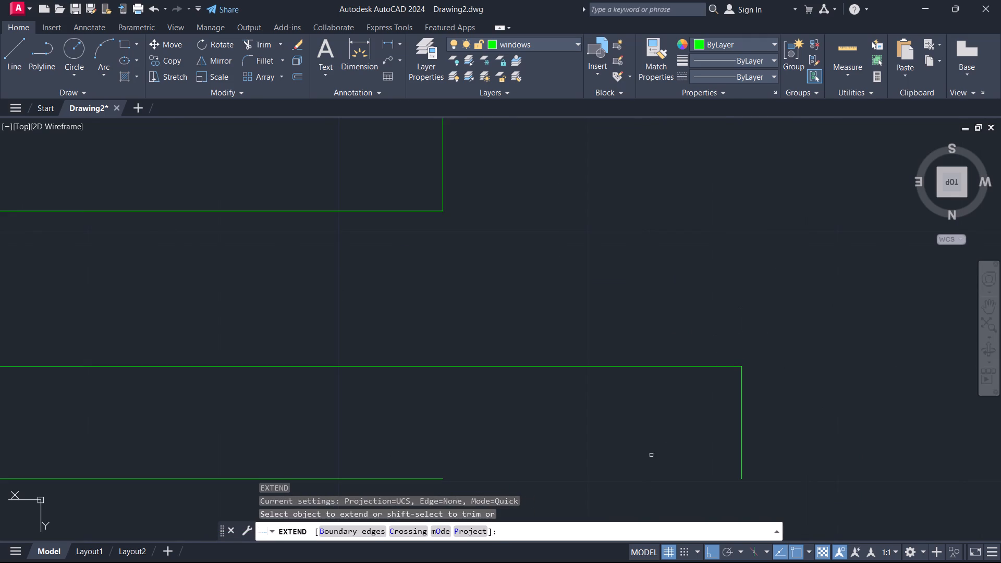
pyautogui.scroll(-1, 662, 433)
pyautogui.click(499, 462)
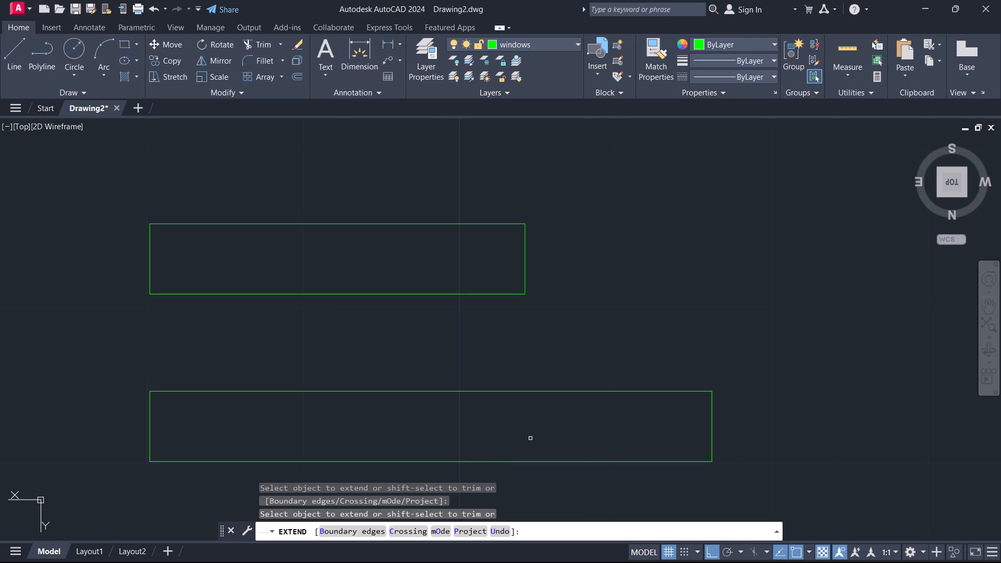
pyautogui.press('Escape')
# Offset both short edges of the top rectangle 0.5" inward.
pyautogui.scroll(-1, 588, 333)
pyautogui.moveTo(563, 339); pyautogui.dragTo(625, 310, button='middle')
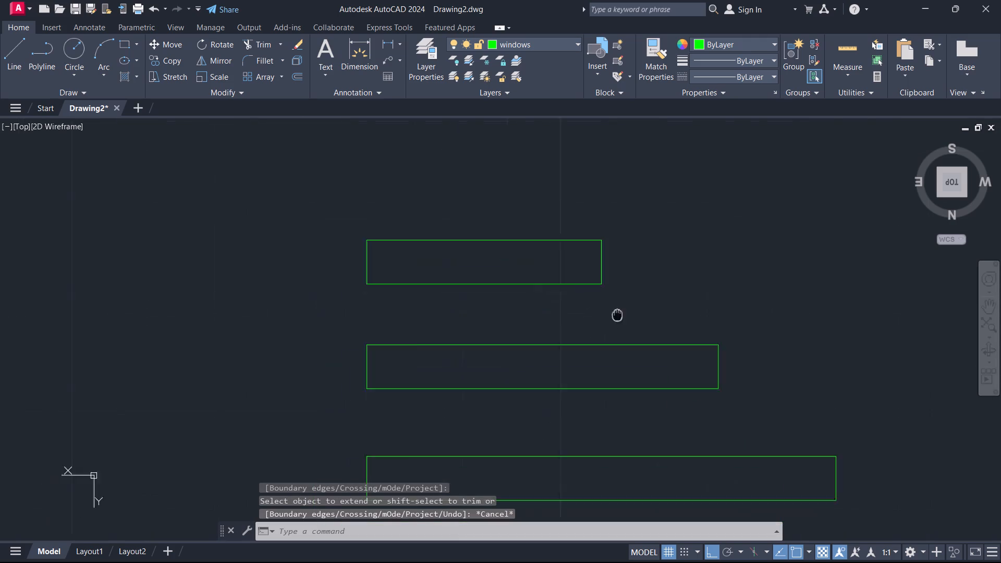
pyautogui.moveTo(625, 310); pyautogui.dragTo(682, 275, button='middle')
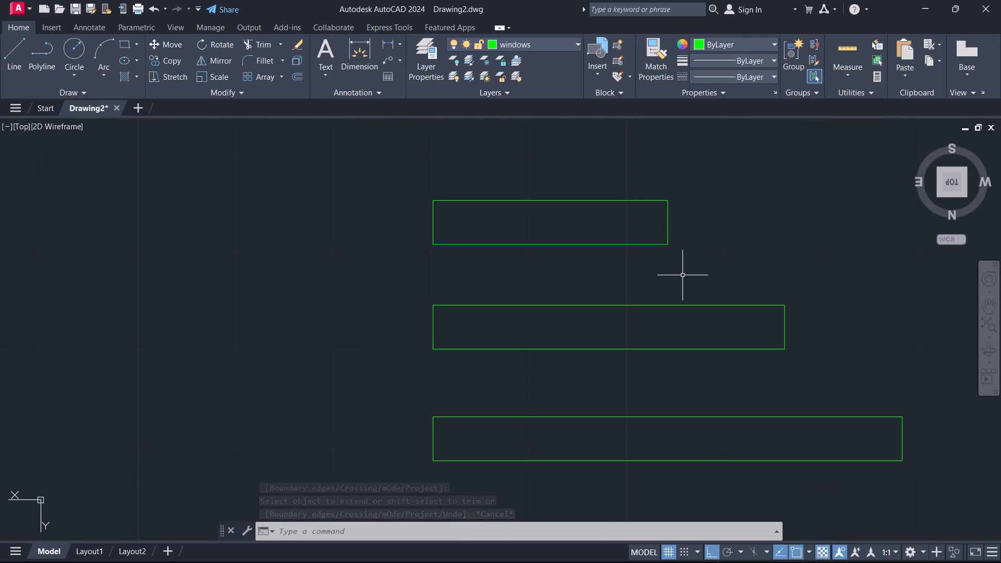
pyautogui.press('o')
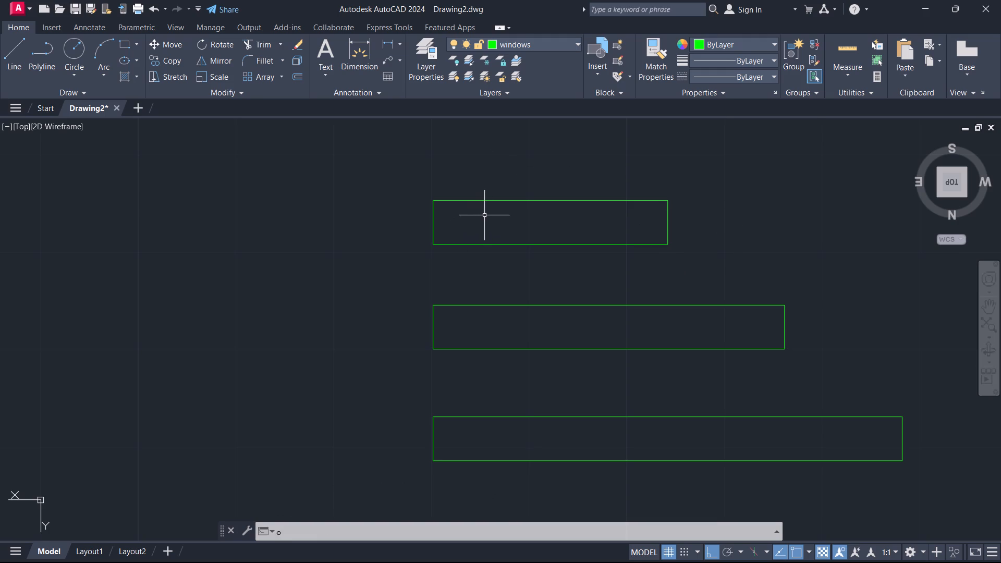
pyautogui.press('Return')
pyautogui.click(436, 218)
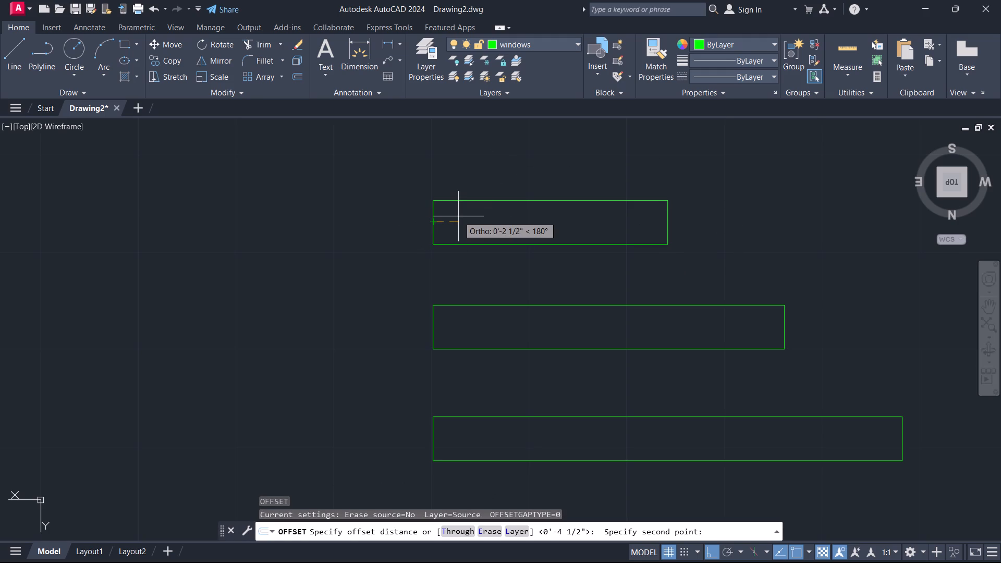
pyautogui.write('0.5')
pyautogui.press('Return')
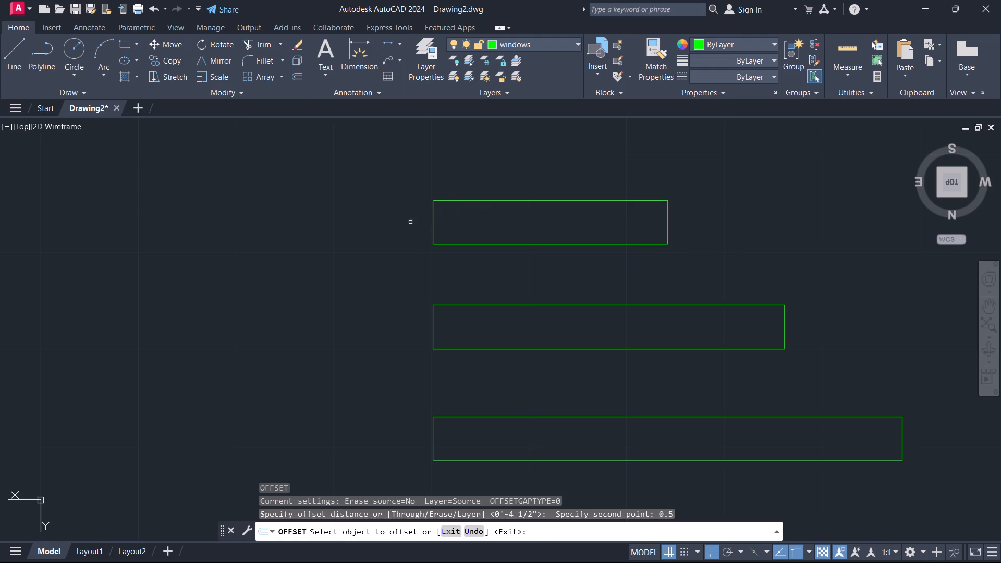
pyautogui.click(434, 226)
pyautogui.moveTo(458, 224); pyautogui.dragTo(463, 224)
pyautogui.click(667, 230)
pyautogui.click(607, 224)
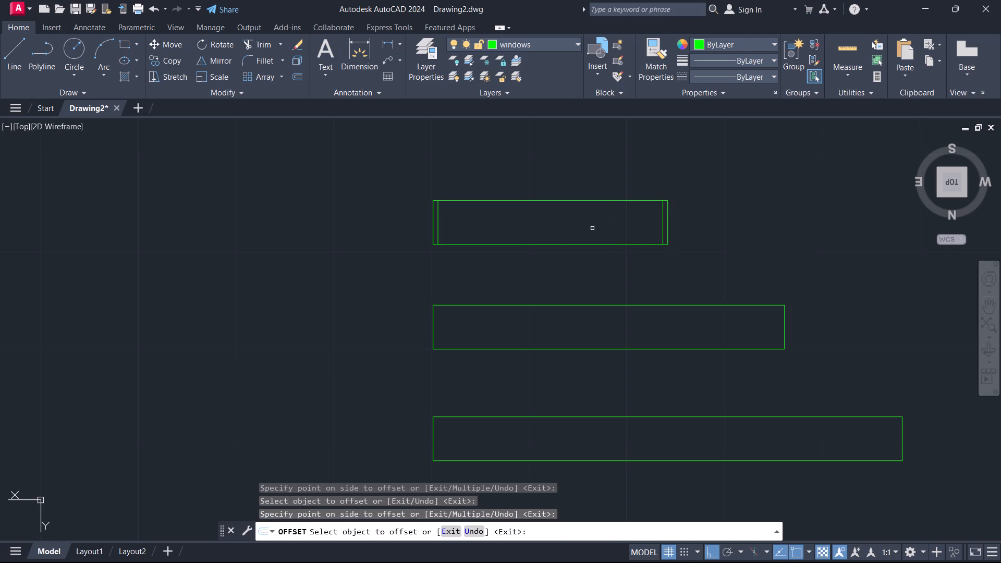
# Offset both short edges of the middle rectangle inward by the same 0.5" distance.
pyautogui.click(434, 328)
pyautogui.moveTo(480, 329); pyautogui.dragTo(551, 341)
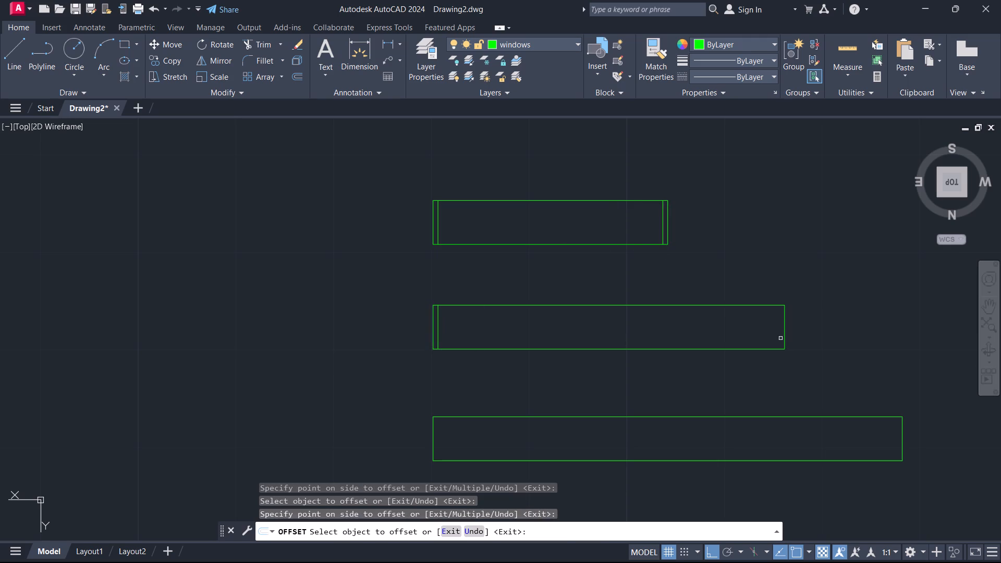
pyautogui.click(784, 338)
pyautogui.moveTo(687, 327); pyautogui.dragTo(681, 329)
# Offset both short edges of the bottom rectangle inward by the same 0.5" distance.
pyautogui.click(434, 439)
pyautogui.moveTo(474, 438); pyautogui.dragTo(507, 444)
pyautogui.click(904, 446)
pyautogui.click(813, 442)
pyautogui.press('Escape')
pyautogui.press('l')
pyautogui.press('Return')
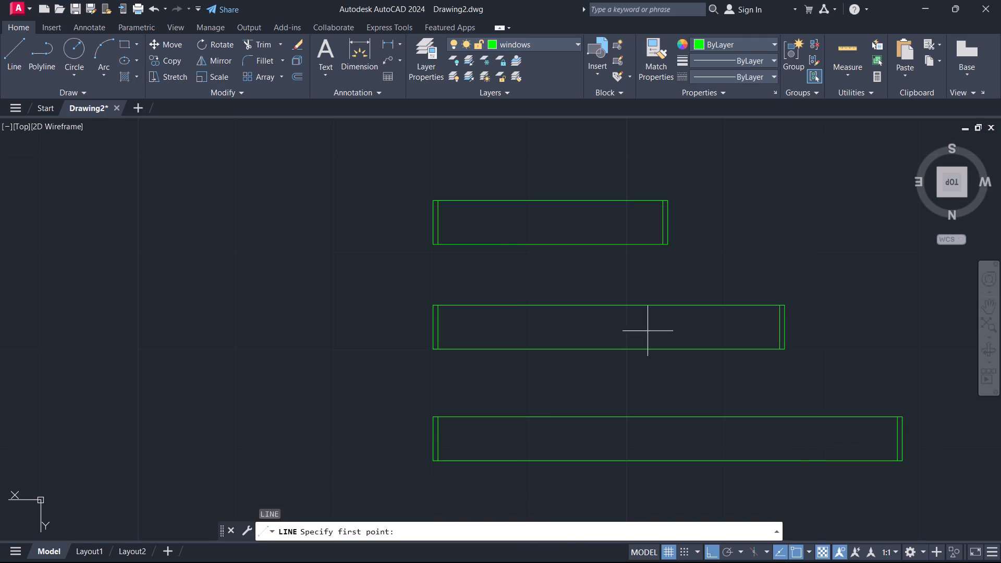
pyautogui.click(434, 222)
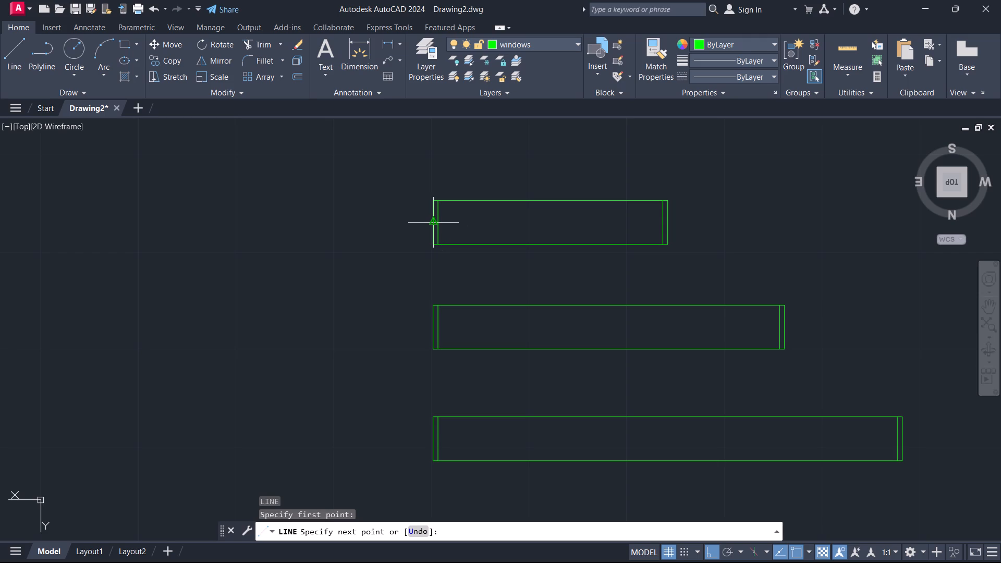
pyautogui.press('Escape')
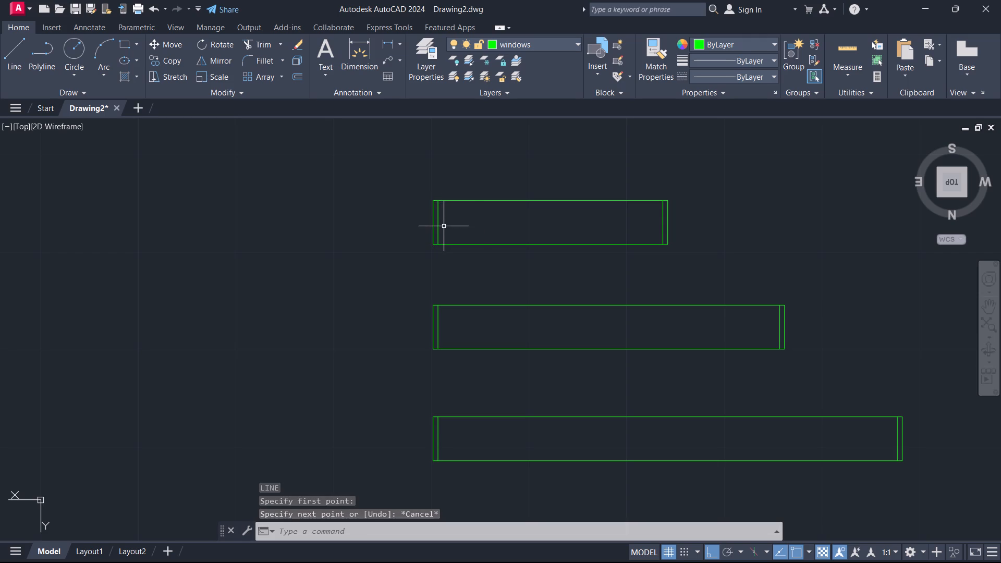
# Draw a horizontal centre line in the top rectangle between the midpoints of its two inner offset lines.
pyautogui.press('l')
pyautogui.press('Return')
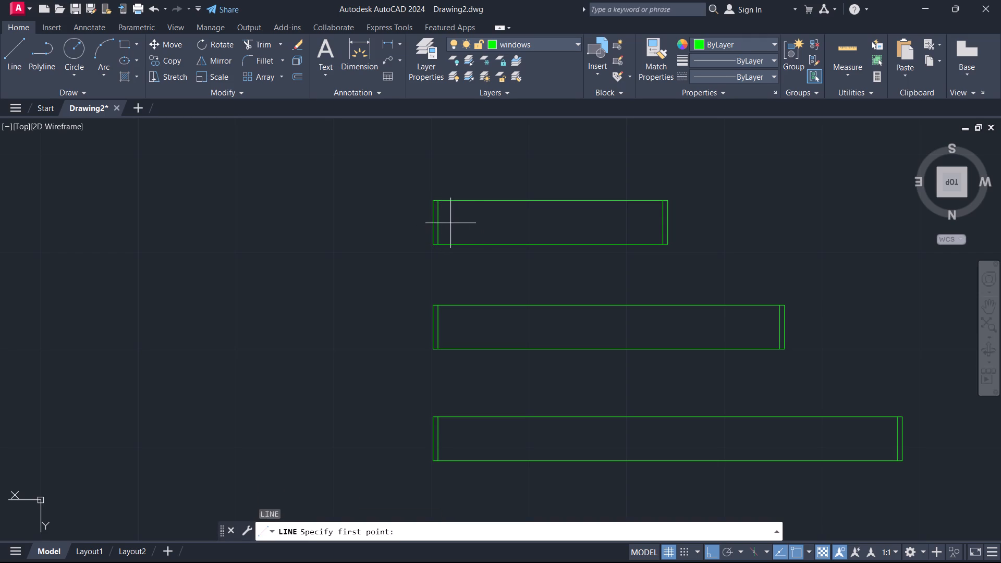
pyautogui.click(439, 225)
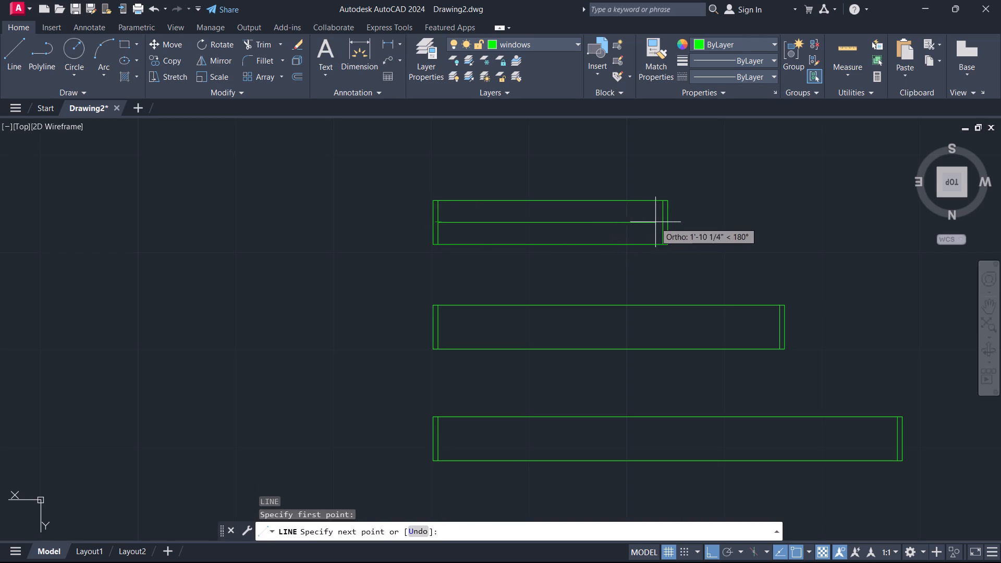
pyautogui.click(662, 222)
pyautogui.press('Escape')
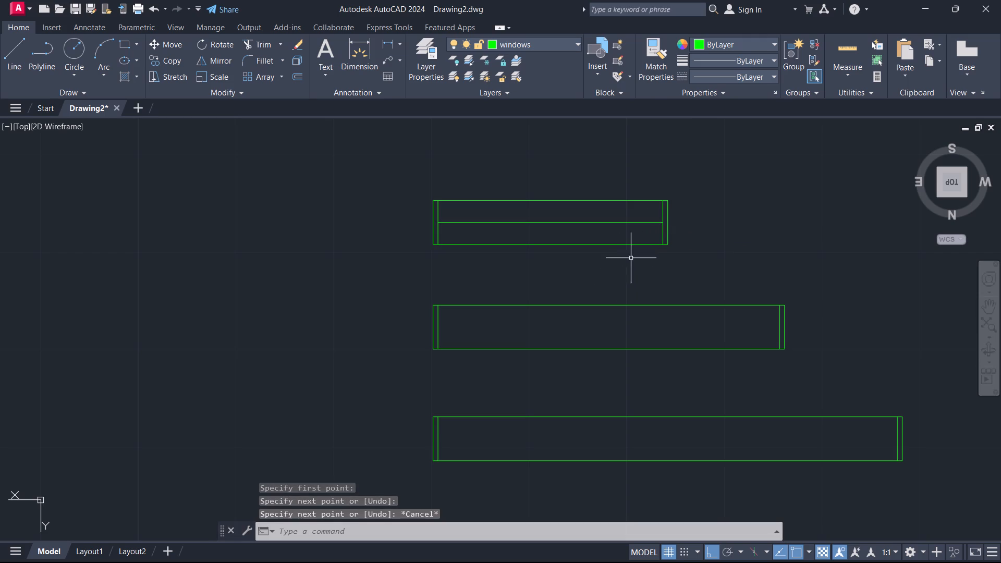
# Draw a horizontal centre line in the middle rectangle between the midpoints of its two inner offset lines.
pyautogui.press('l')
pyautogui.press('Return')
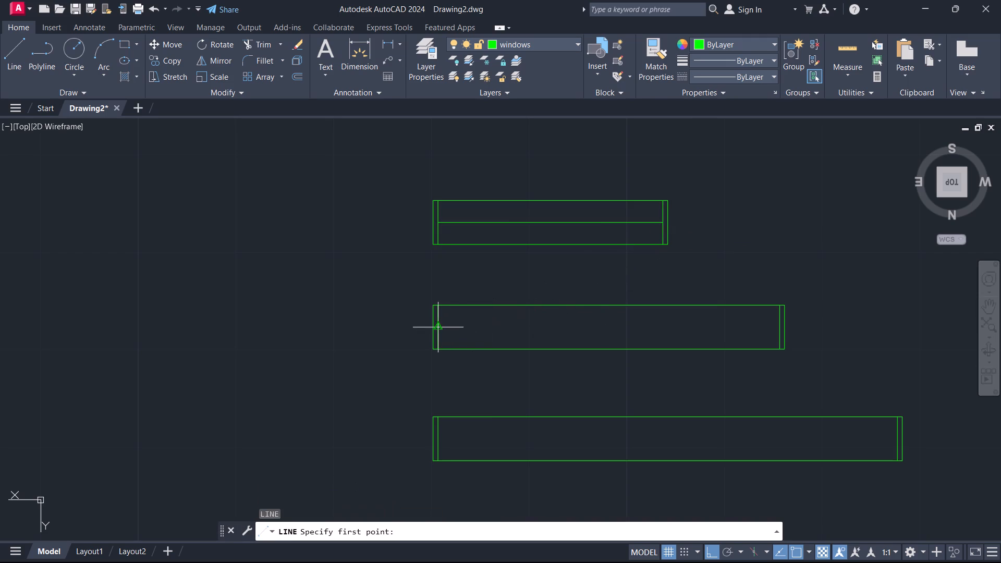
pyautogui.click(437, 326)
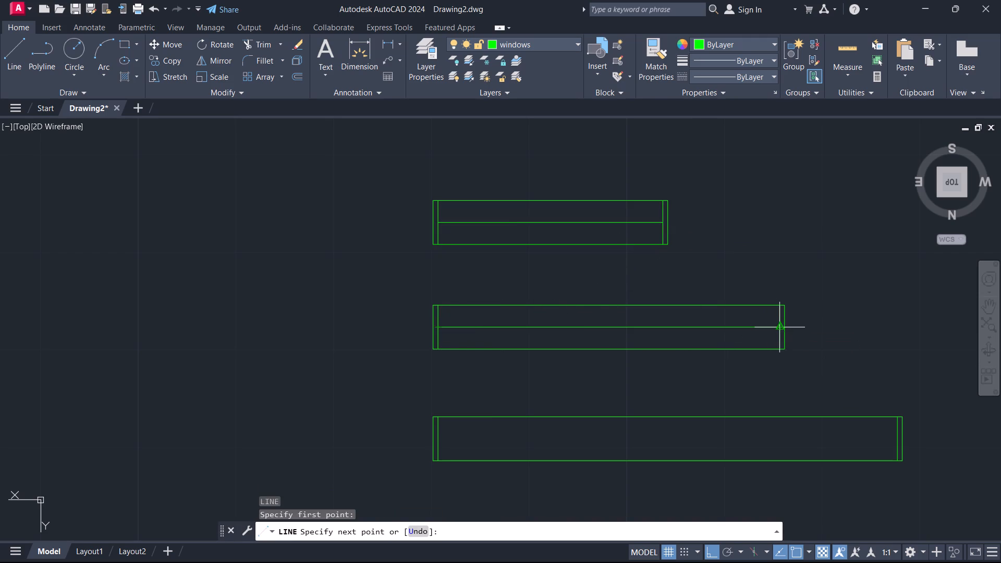
pyautogui.click(782, 326)
pyautogui.press('Escape')
# Draw a horizontal centre line in the bottom rectangle between the midpoints of its two inner offset lines.
pyautogui.press('l')
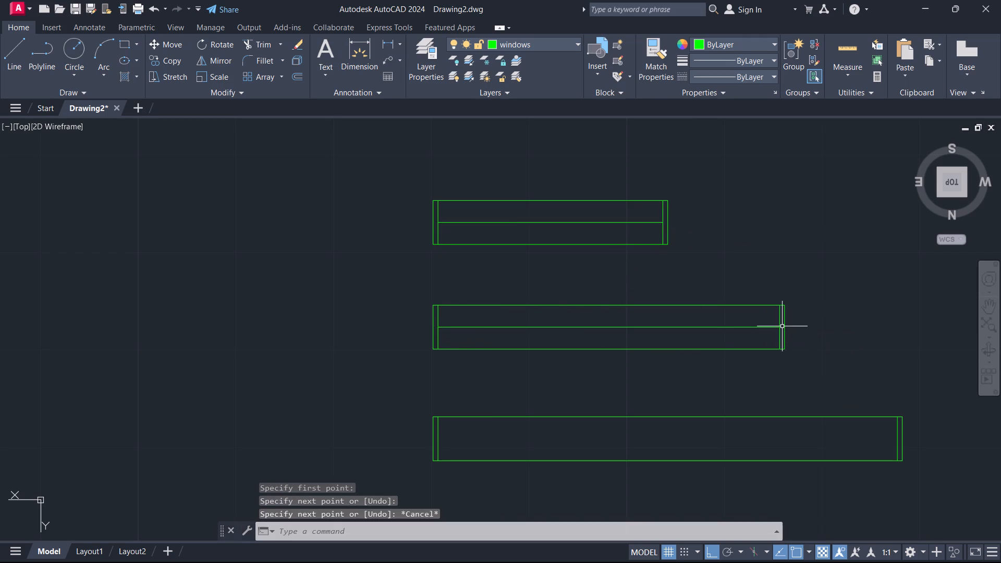
pyautogui.press('Return')
pyautogui.click(440, 438)
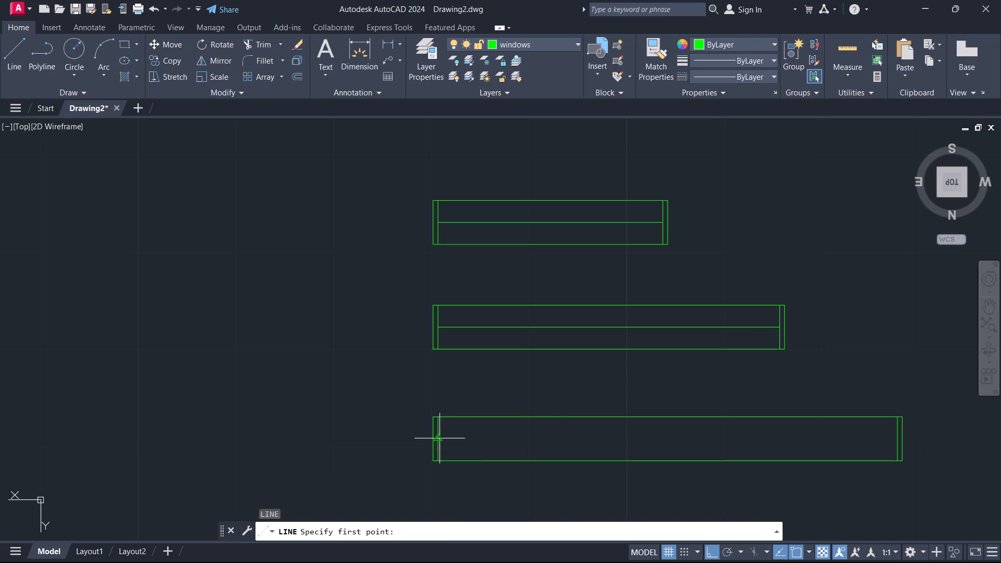
pyautogui.click(897, 441)
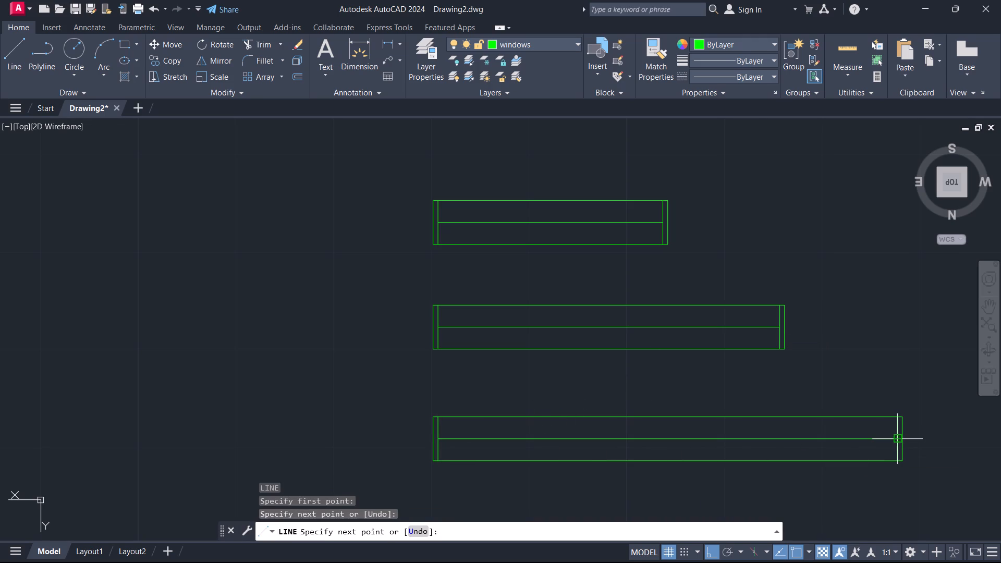
pyautogui.press('Escape')
# Start an offset, picking the midpoint of the top rectangle's centre line as the first point of the offset distance.
pyautogui.press('o')
pyautogui.press('Return')
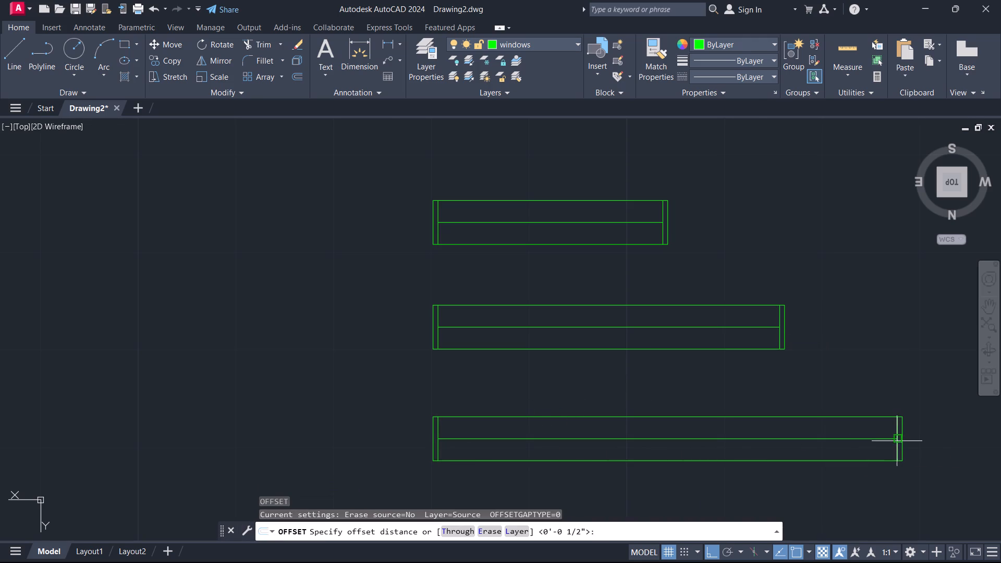
pyautogui.click(551, 222)
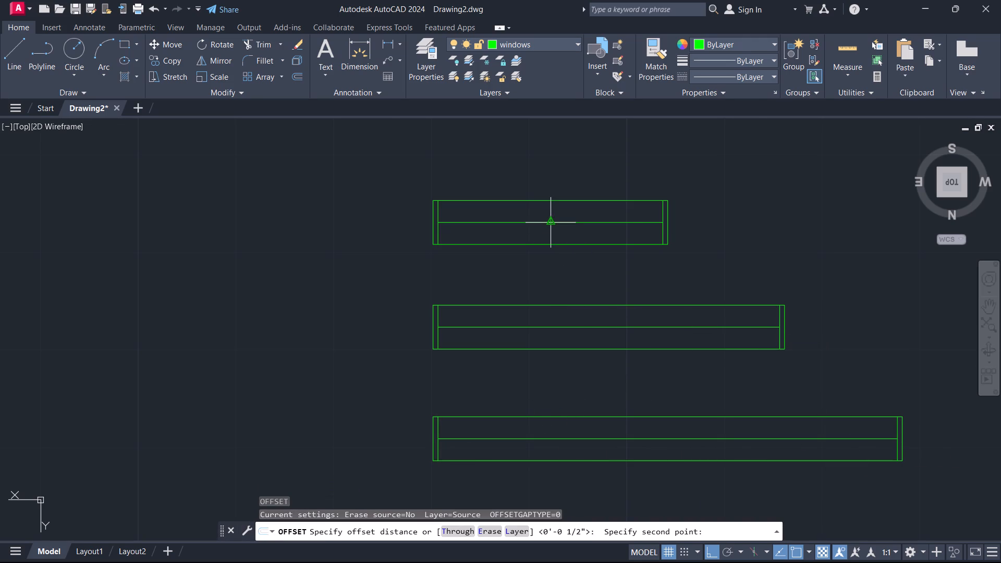